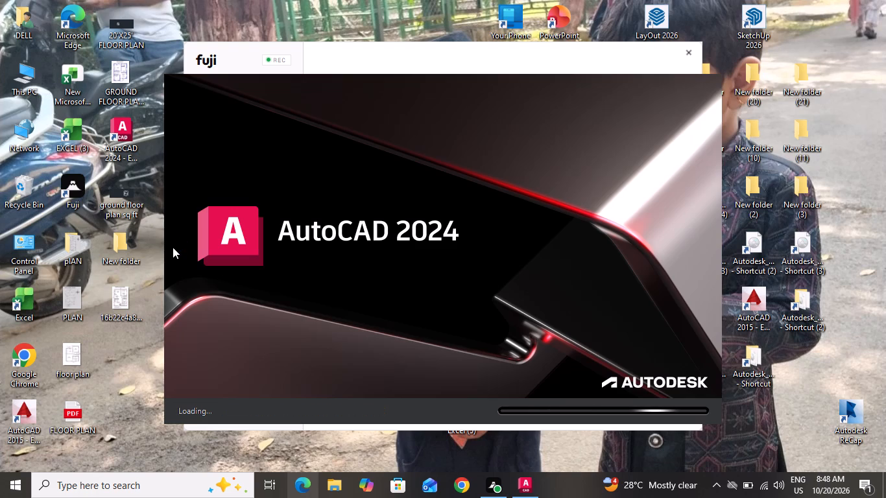
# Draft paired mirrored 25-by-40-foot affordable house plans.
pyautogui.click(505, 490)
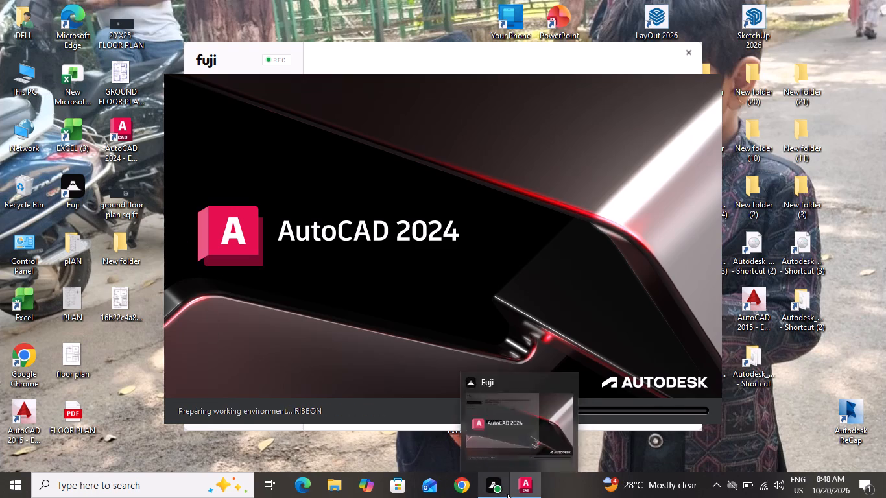
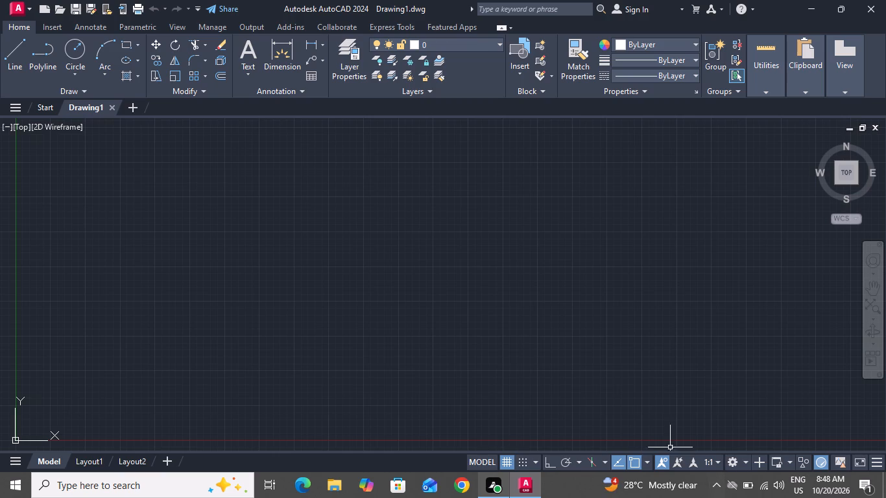
# Turn on the session log file with LOGFILEON.
pyautogui.write('log')
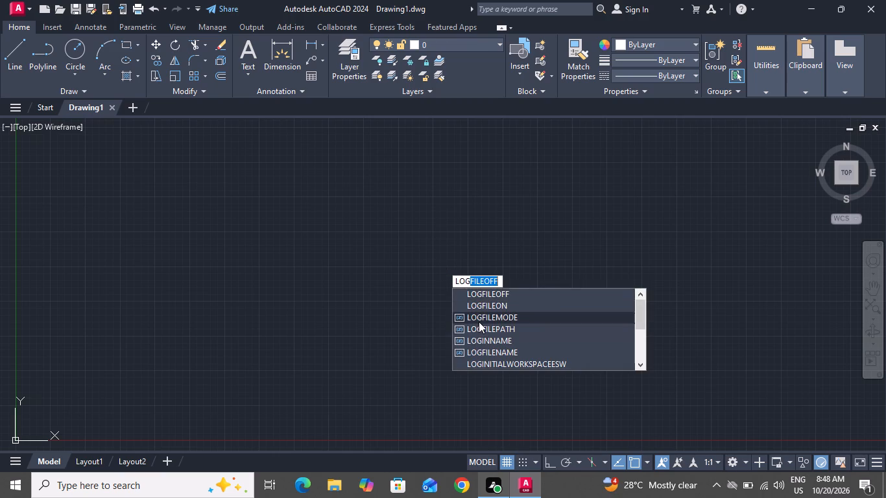
pyautogui.click(494, 308)
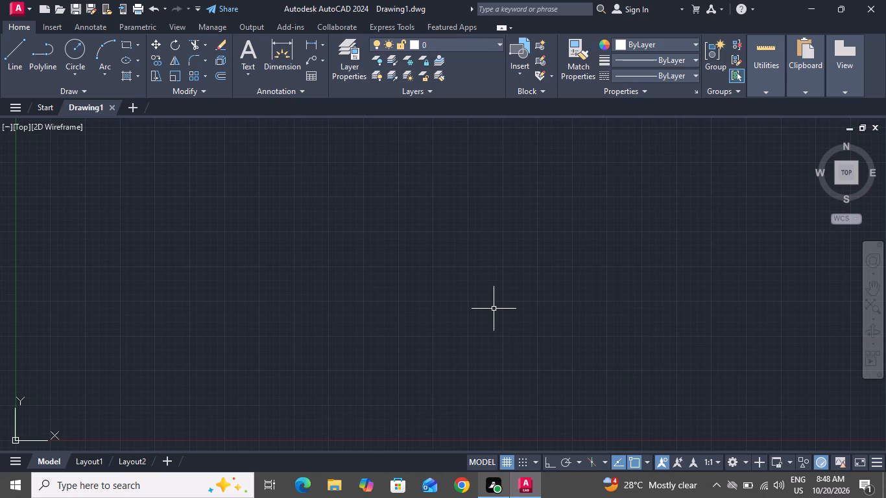
# Configure the drawing units to Engineering length type with 0'-0" precision.
pyautogui.write('un')
pyautogui.press('space')
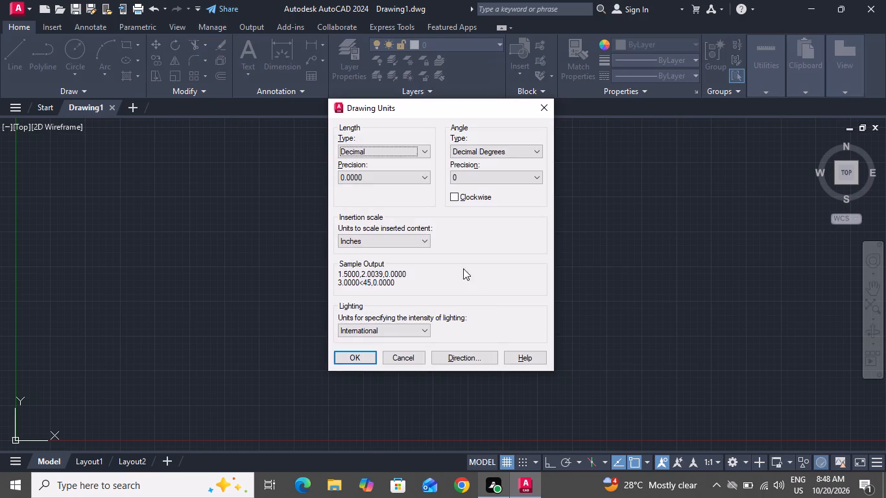
pyautogui.click(427, 154)
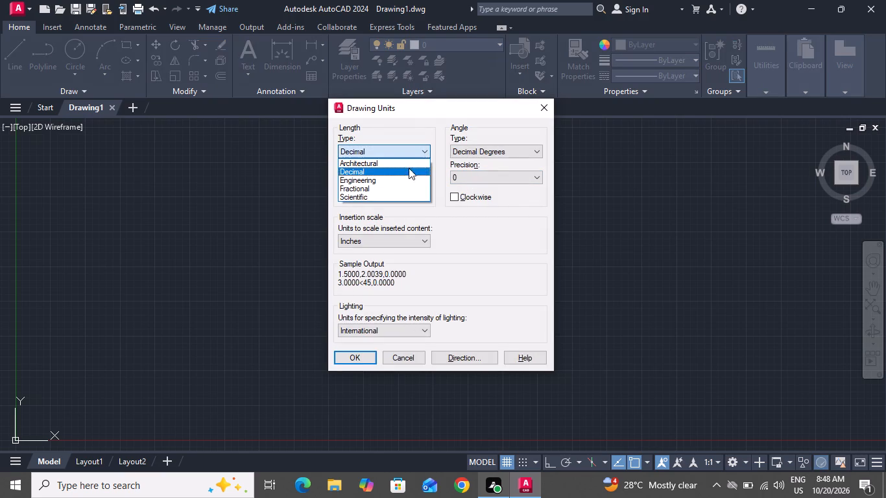
pyautogui.click(403, 180)
pyautogui.click(403, 180)
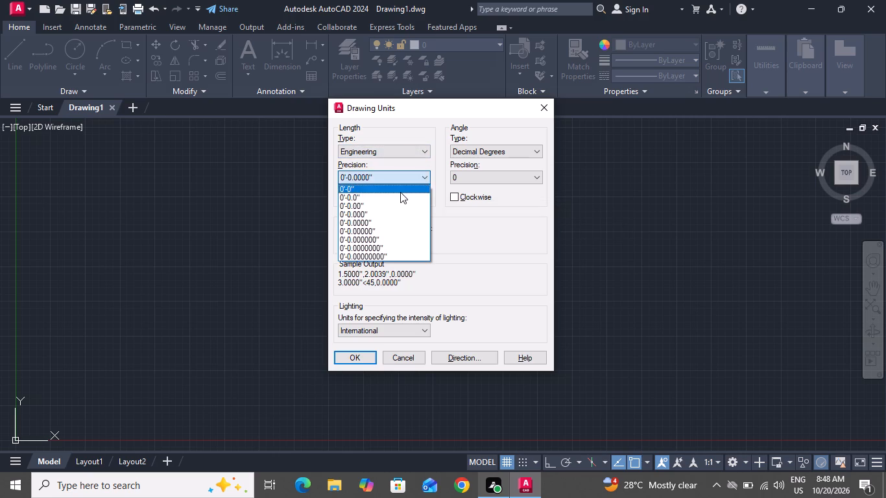
pyautogui.click(400, 192)
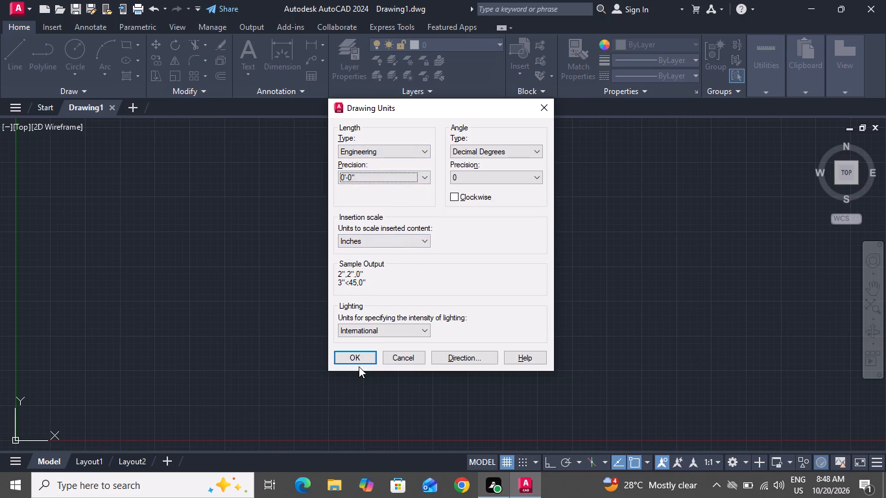
pyautogui.click(362, 354)
# Modify the Standard dimension style to Engineering primary units with 0'-0" precision and make it the current style.
pyautogui.write('d')
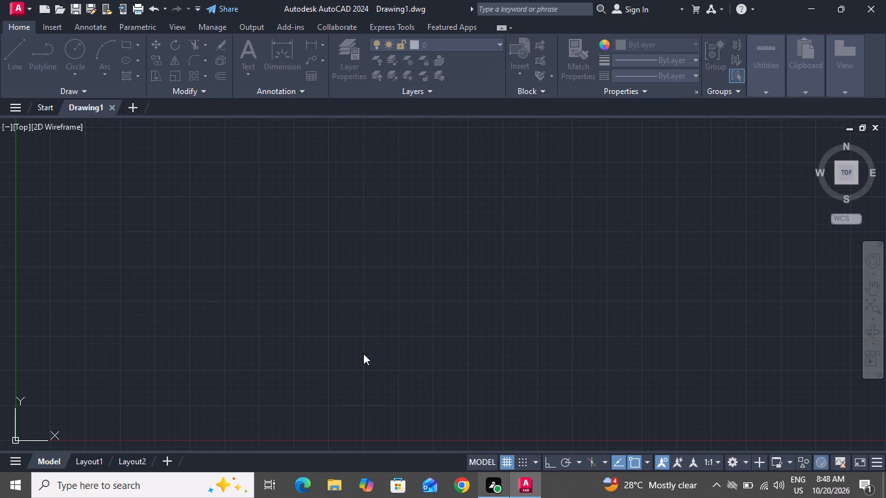
pyautogui.press('space')
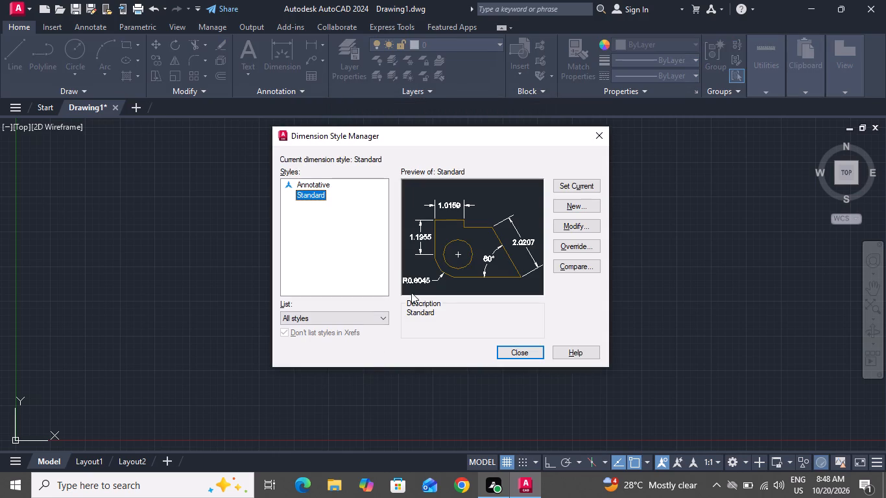
pyautogui.click(569, 224)
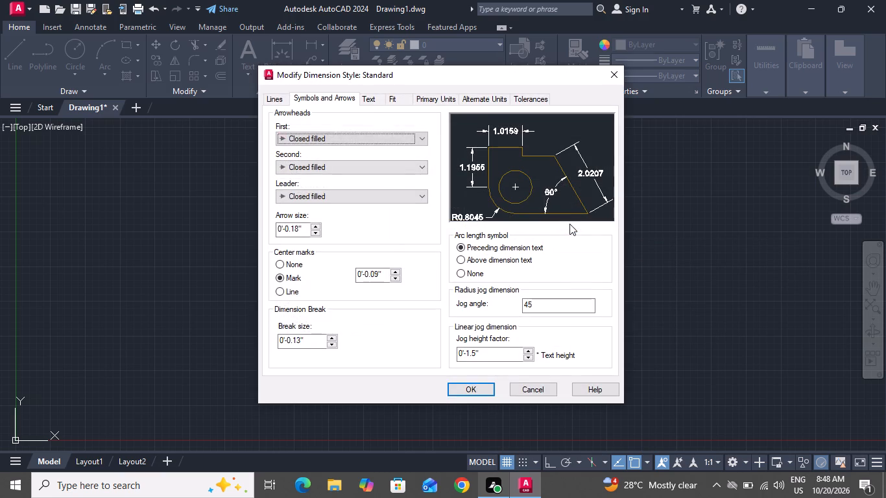
pyautogui.click(431, 95)
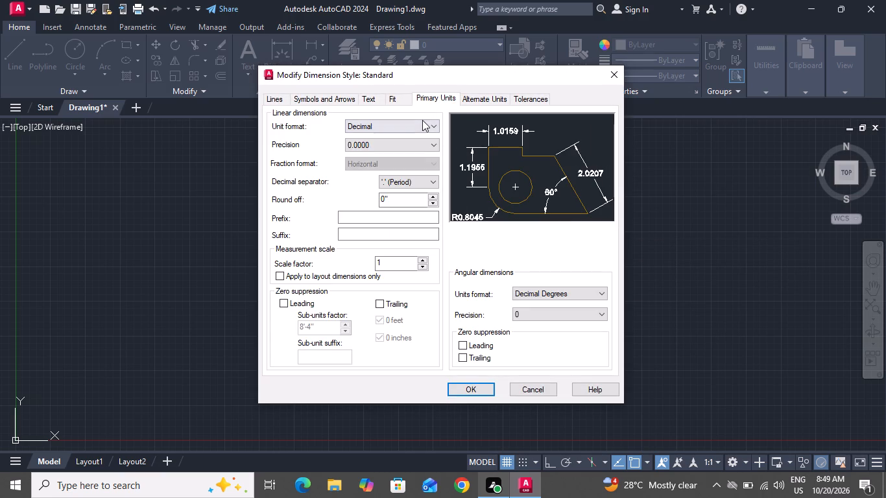
pyautogui.click(422, 121)
pyautogui.click(405, 155)
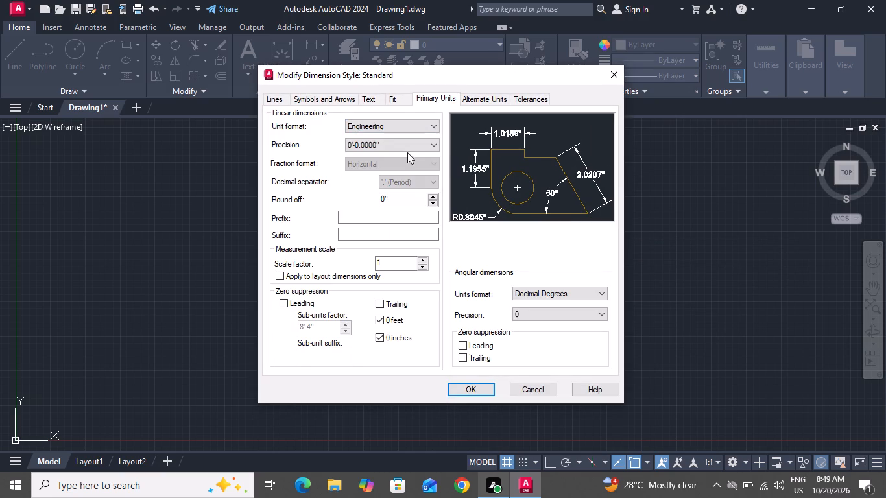
pyautogui.click(409, 148)
pyautogui.click(403, 160)
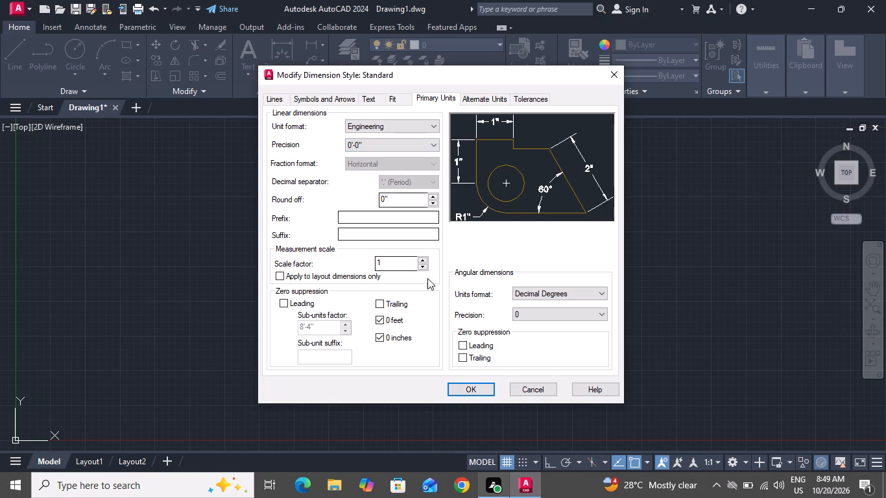
pyautogui.click(462, 384)
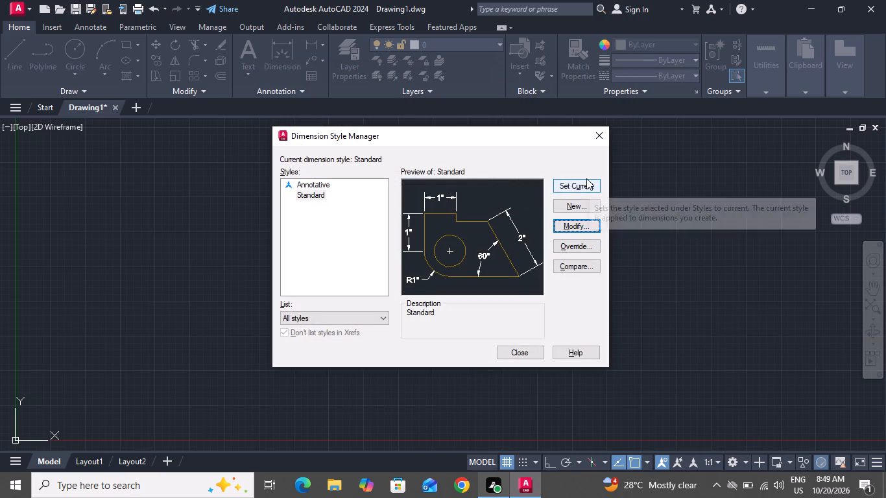
pyautogui.click(583, 180)
pyautogui.click(505, 355)
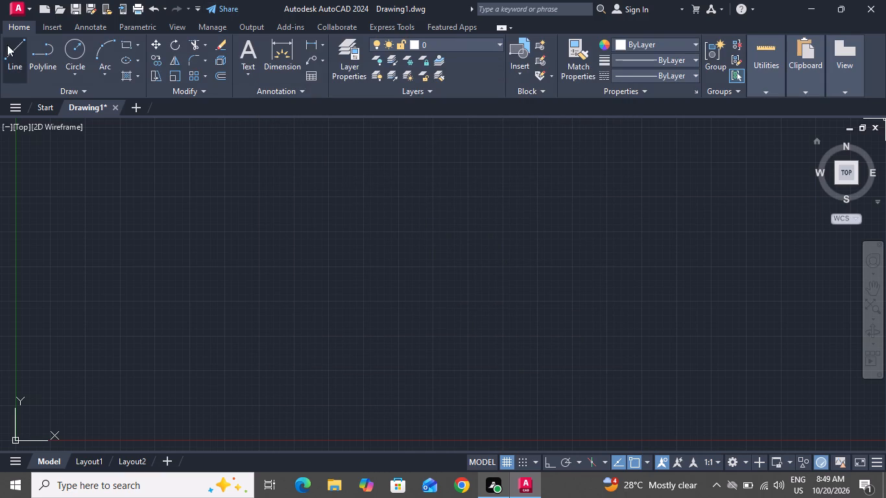
# Start the Line command and turn on Ortho mode.
pyautogui.click(7, 47)
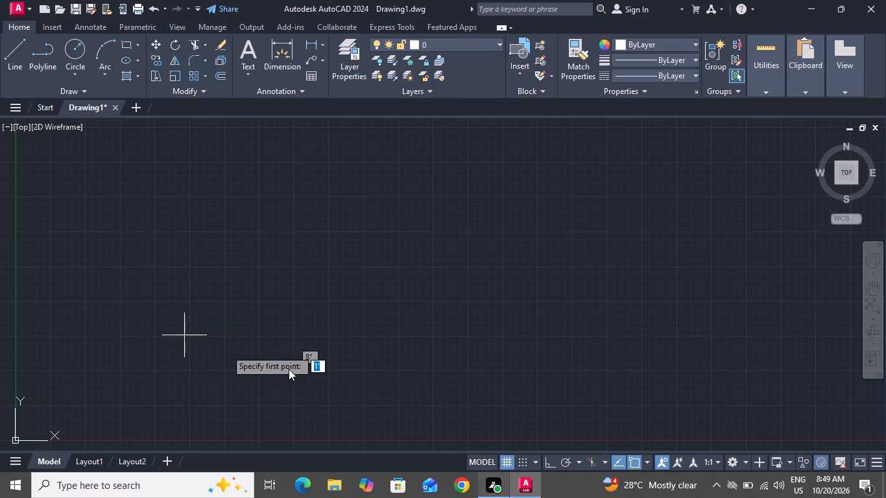
pyautogui.click(544, 465)
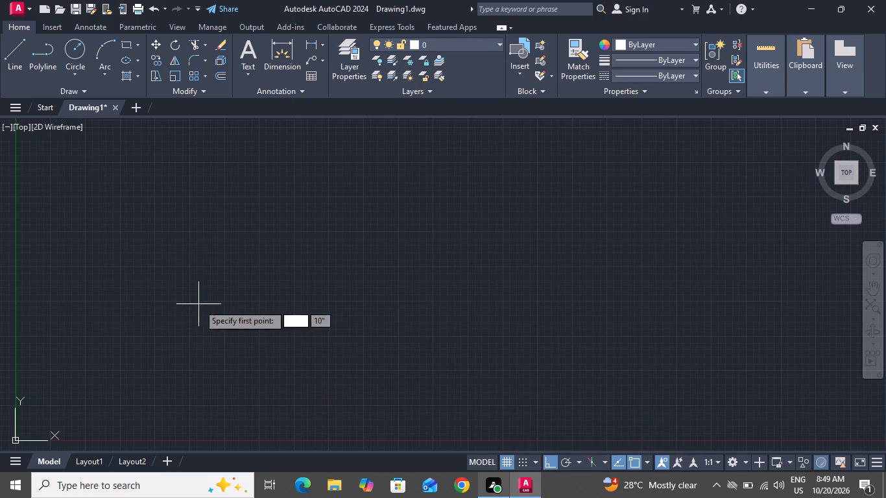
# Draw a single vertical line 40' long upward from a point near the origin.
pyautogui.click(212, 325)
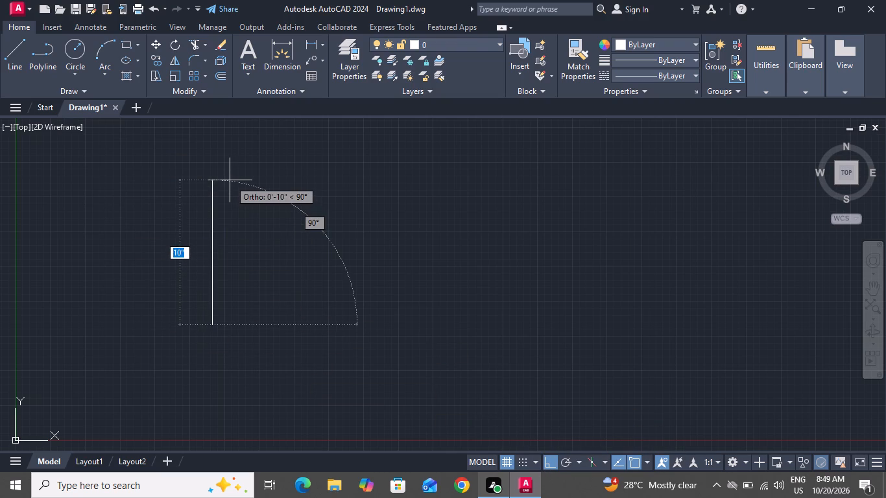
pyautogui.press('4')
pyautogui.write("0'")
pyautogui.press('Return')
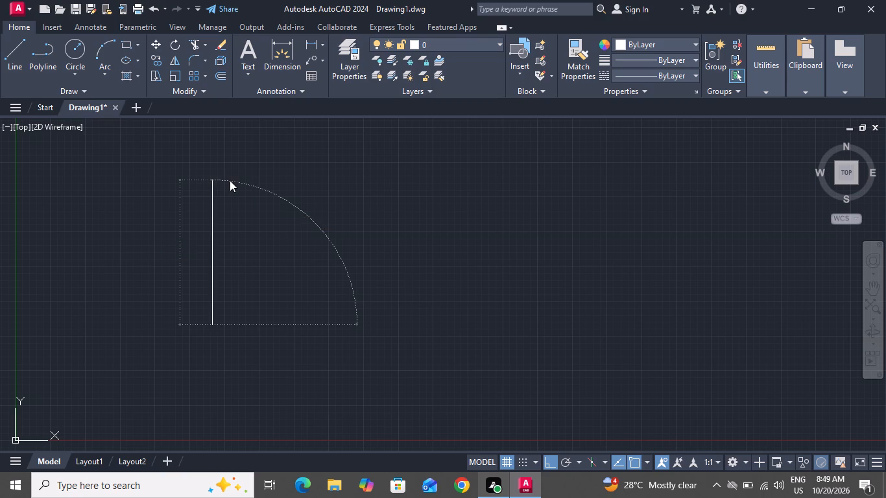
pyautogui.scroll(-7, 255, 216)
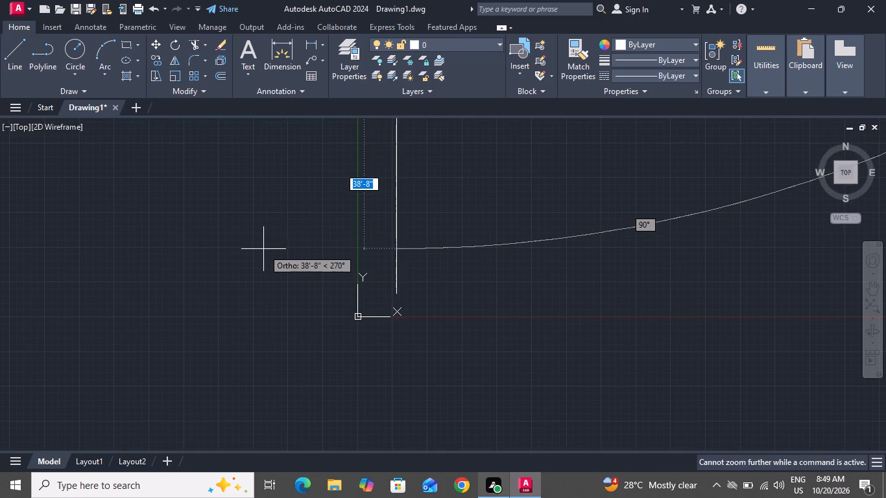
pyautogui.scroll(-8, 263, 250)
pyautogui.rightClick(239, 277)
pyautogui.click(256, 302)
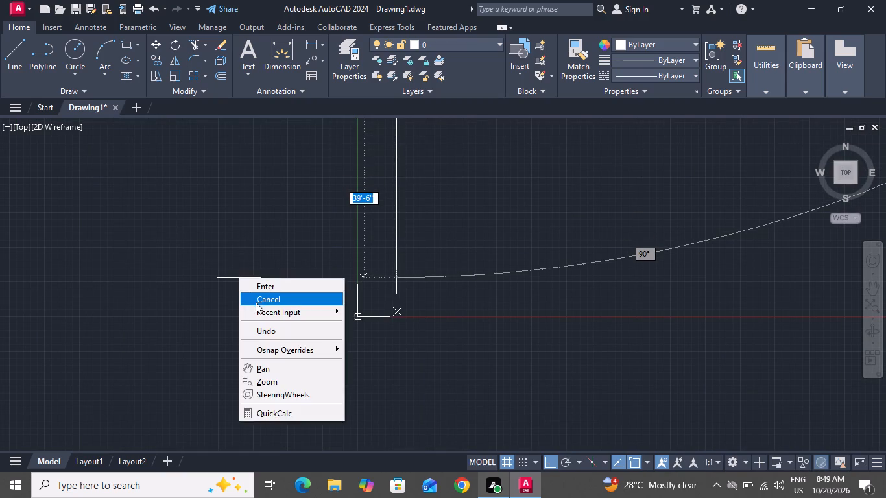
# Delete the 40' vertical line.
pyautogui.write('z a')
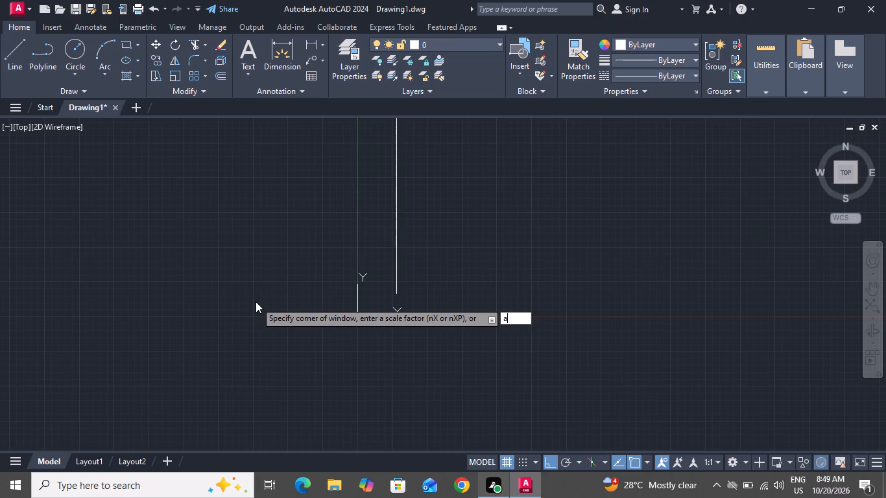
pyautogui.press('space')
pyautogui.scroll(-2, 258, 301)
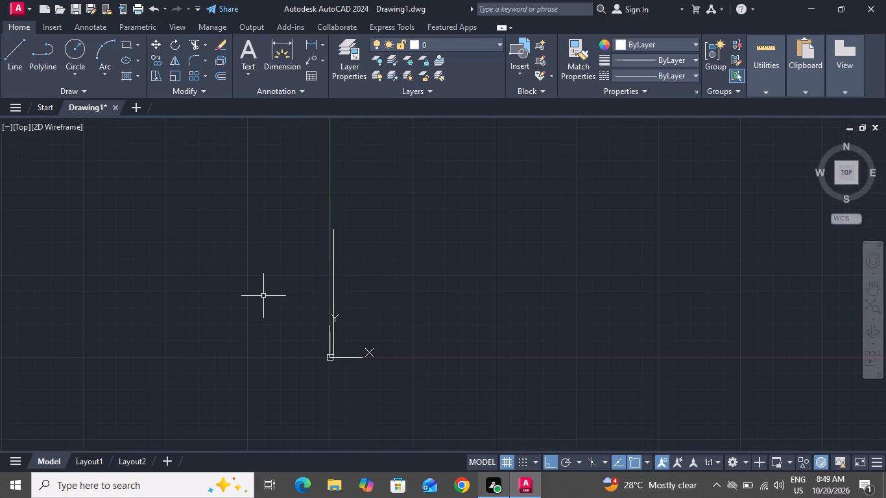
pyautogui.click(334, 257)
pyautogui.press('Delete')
# Draw a 40' vertical line upward as the left side of a rectangular outline.
pyautogui.scroll(3, 540, 187)
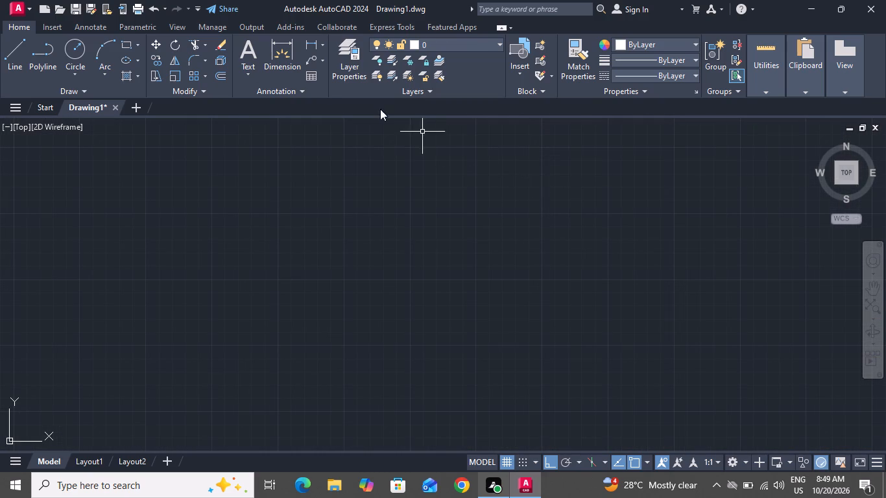
pyautogui.click(4, 62)
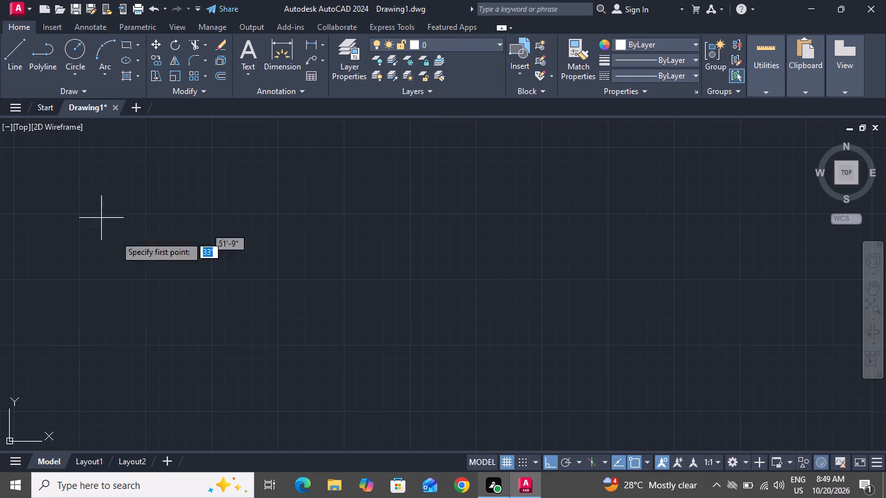
pyautogui.click(184, 355)
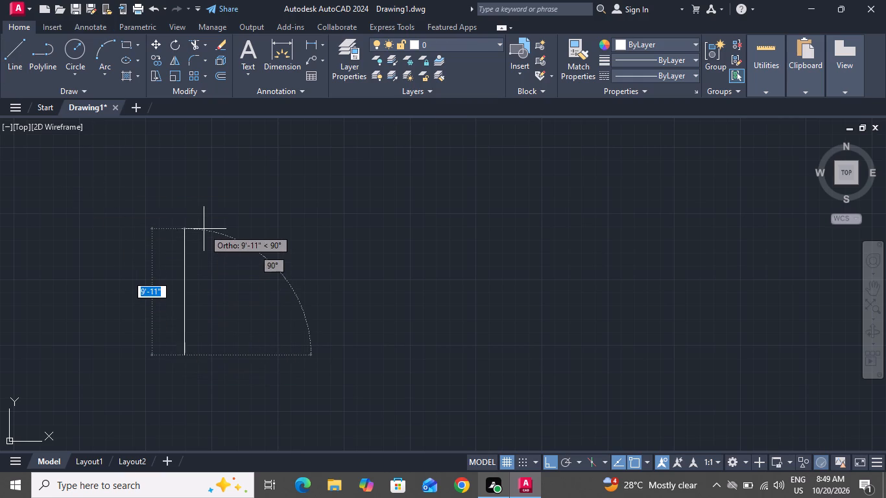
pyautogui.press('4')
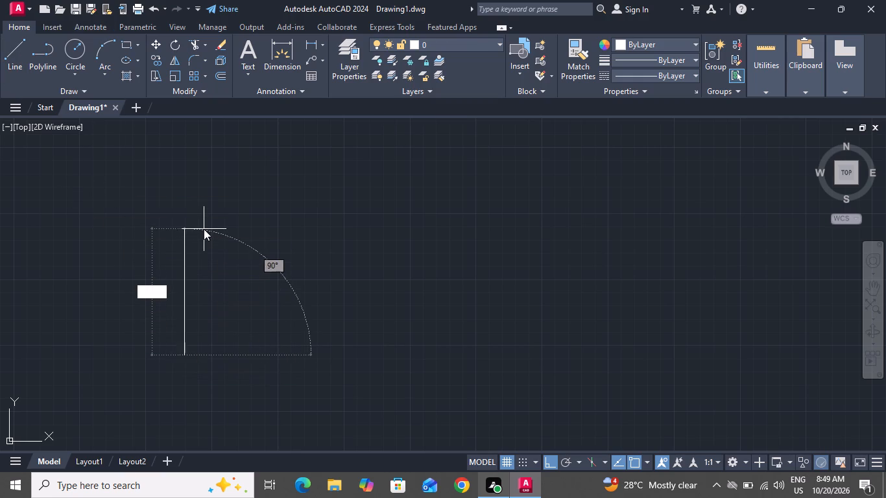
pyautogui.write("0'")
pyautogui.press('Return')
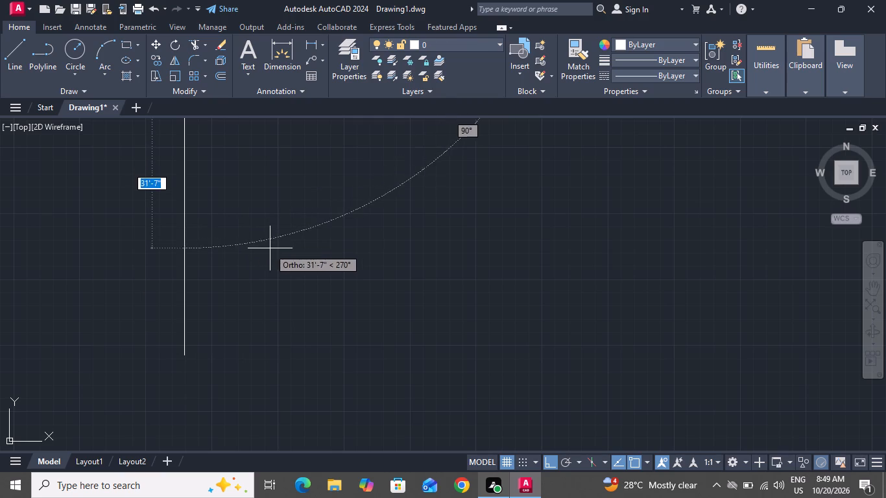
# Complete the rectangle with a 25' top edge, a 40' right side and a 25' bottom edge, ending the line.
pyautogui.scroll(-5, 281, 271)
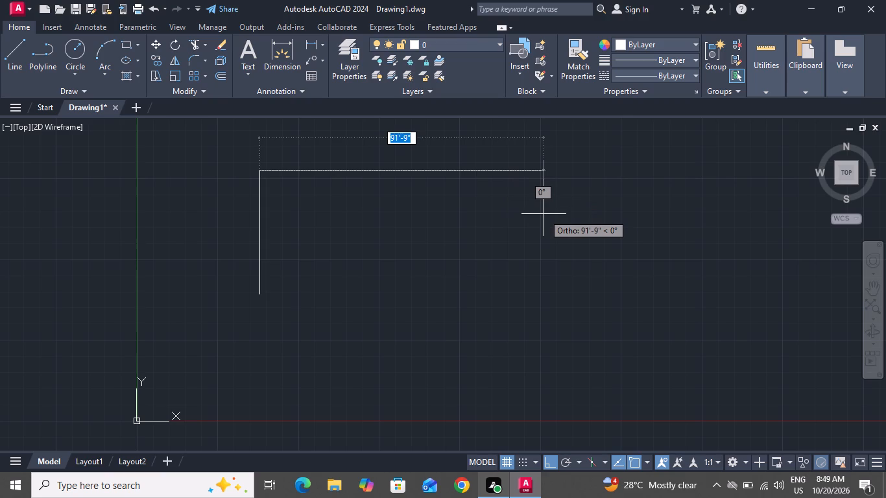
pyautogui.write("25'")
pyautogui.press('Return')
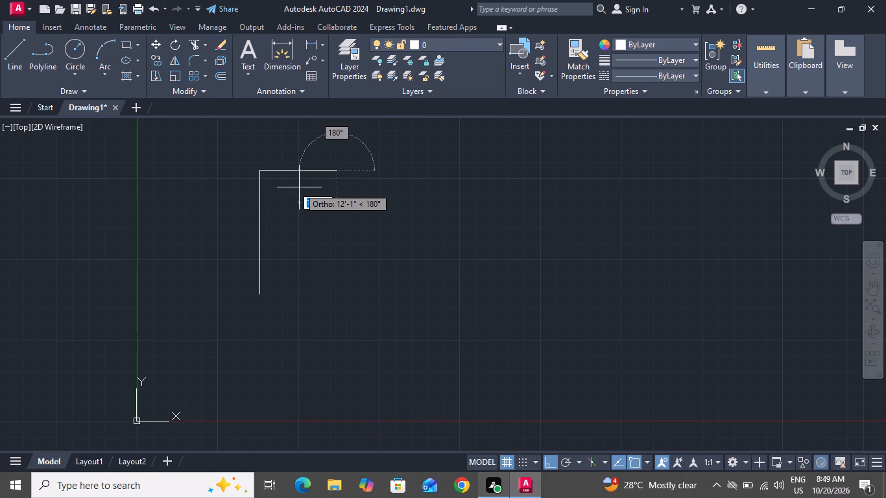
pyautogui.write('40')
pyautogui.press("'")
pyautogui.press('Return')
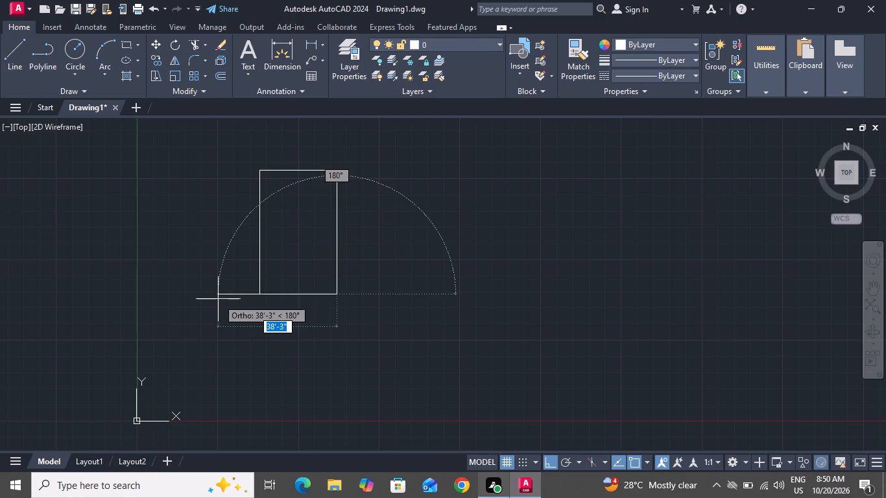
pyautogui.write('25')
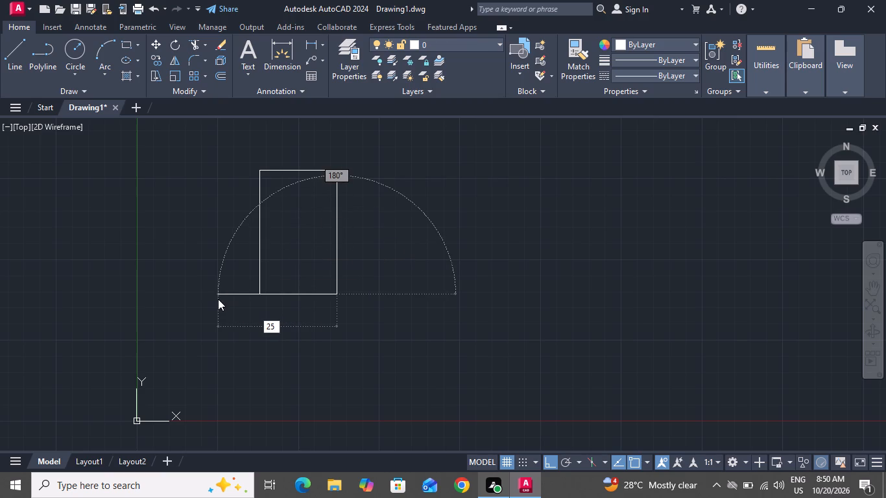
pyautogui.press("'")
pyautogui.press('Return')
pyautogui.rightClick(218, 299)
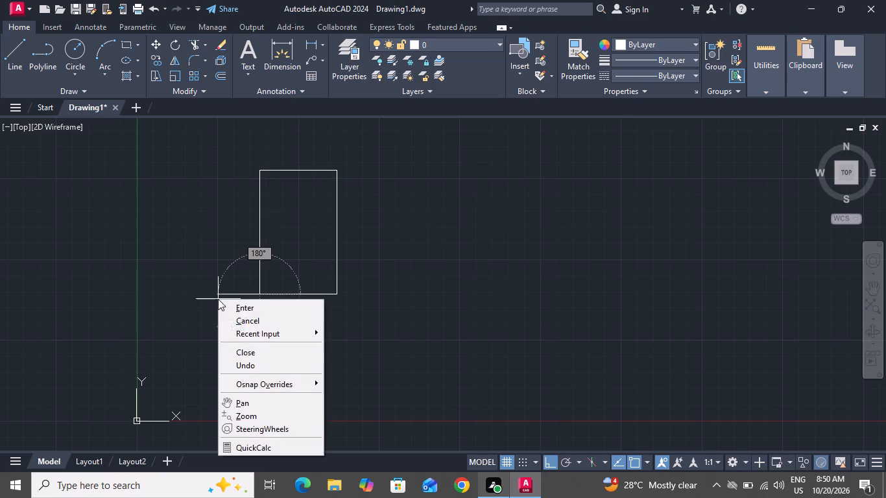
pyautogui.click(239, 320)
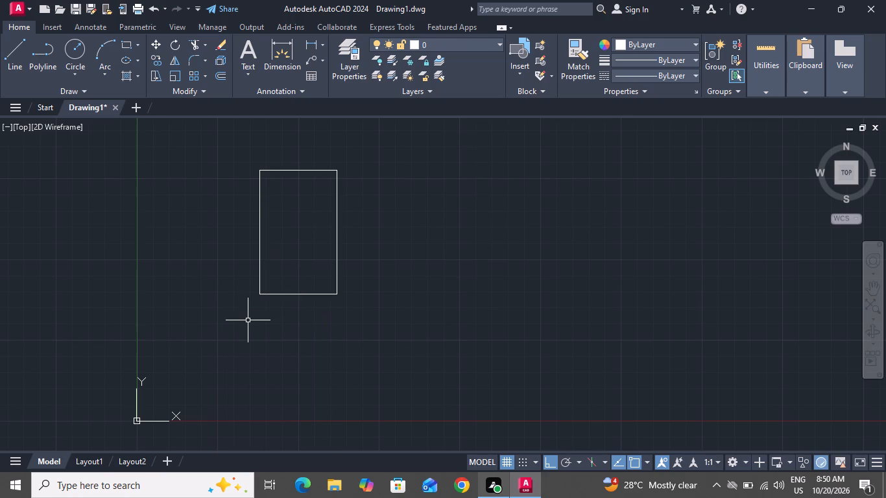
# Offset the rectangle's top, bottom and right sides 9" inward and its left side 9" outward.
pyautogui.press('o')
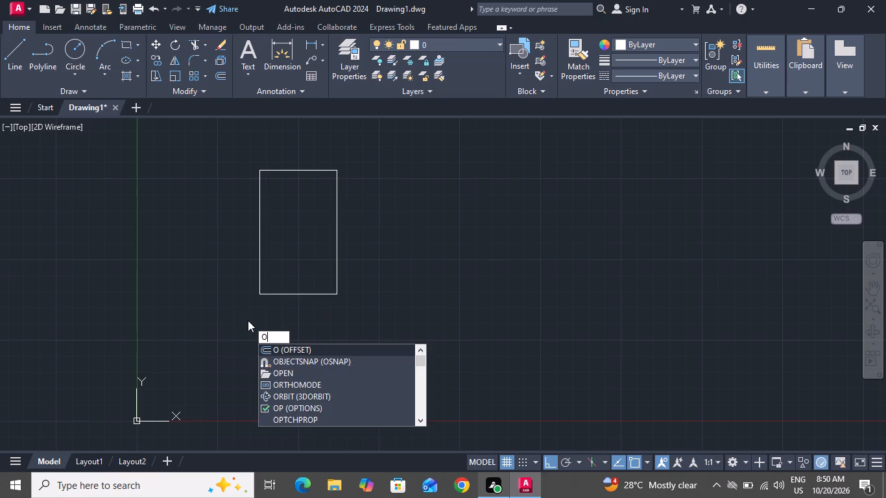
pyautogui.press('space')
pyautogui.press('9')
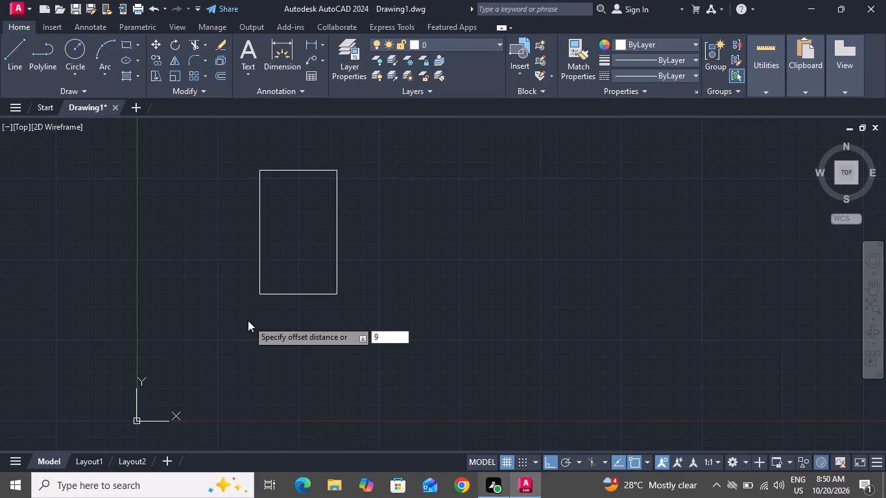
pyautogui.hotkey('shift', '"')
pyautogui.press('Return')
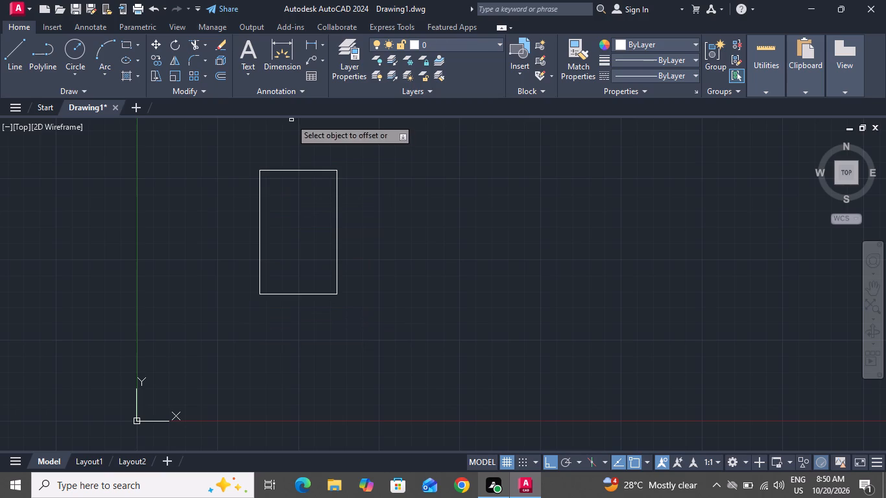
pyautogui.click(322, 169)
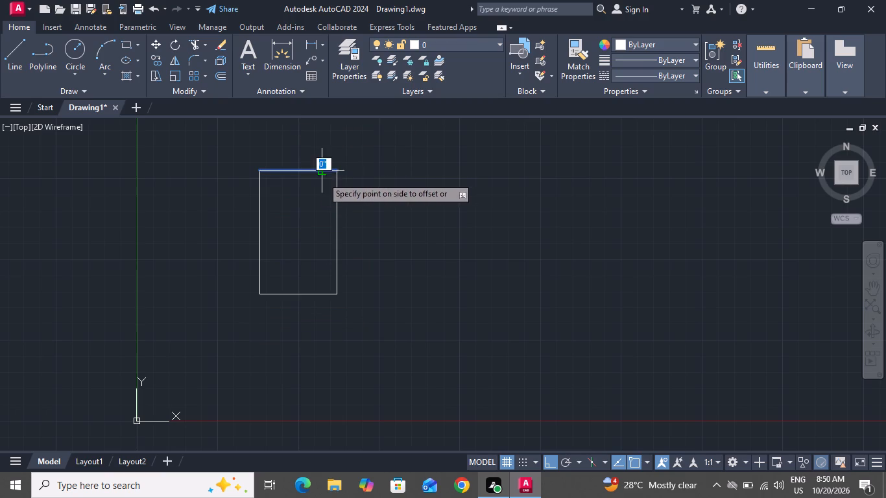
pyautogui.click(311, 198)
pyautogui.doubleClick(260, 211)
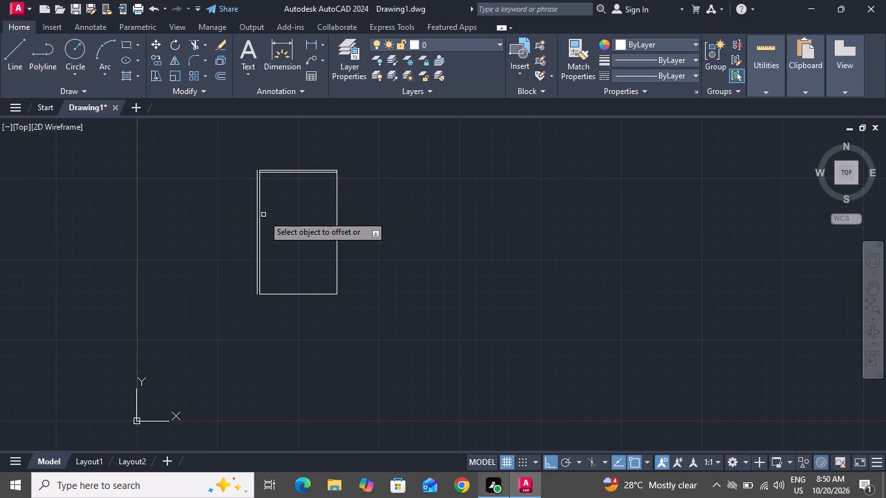
pyautogui.click(280, 294)
pyautogui.click(287, 250)
pyautogui.click(339, 255)
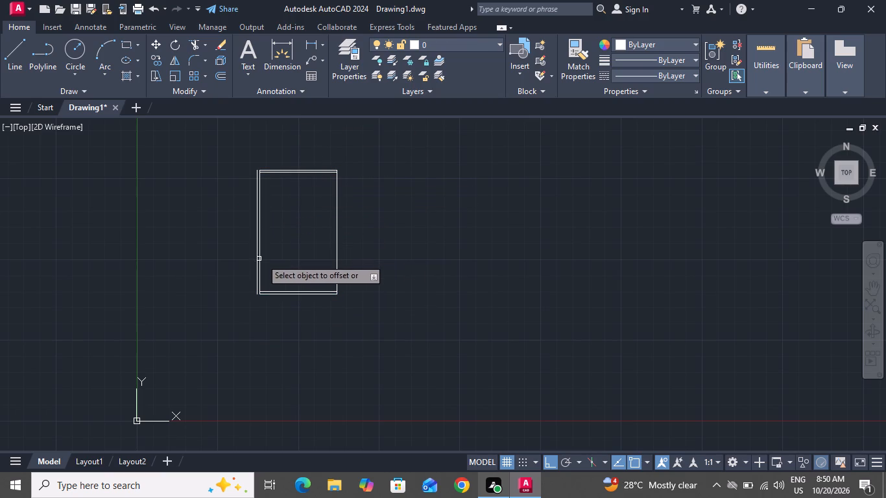
pyautogui.click(335, 244)
pyautogui.click(278, 255)
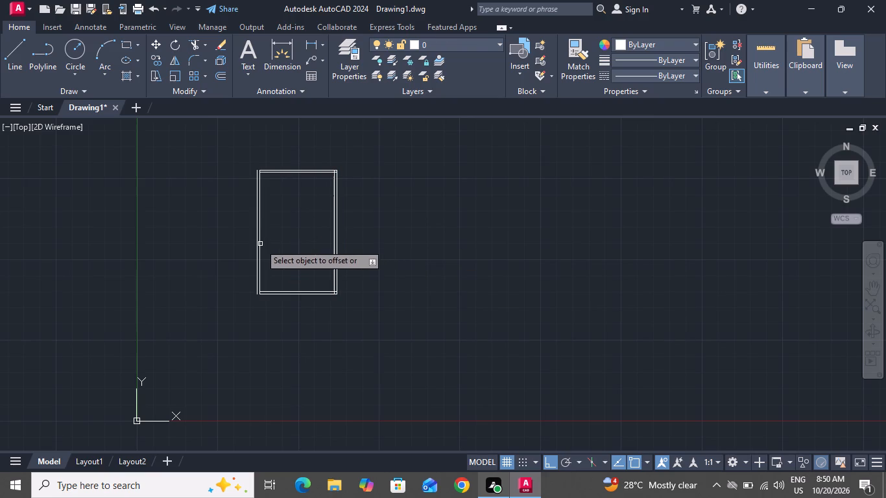
# Offset the rectangle's original left side 9" inward.
pyautogui.click(260, 244)
pyautogui.click(269, 243)
pyautogui.rightClick(269, 243)
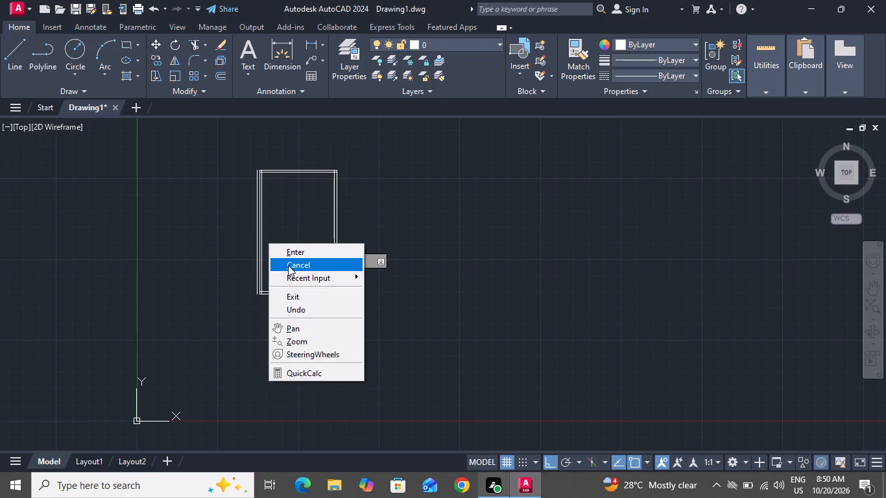
pyautogui.click(288, 265)
# Trim both overlapping inner line ends at the rectangle's top-left corner, undoing the excess trim of the inner left line.
pyautogui.click(200, 46)
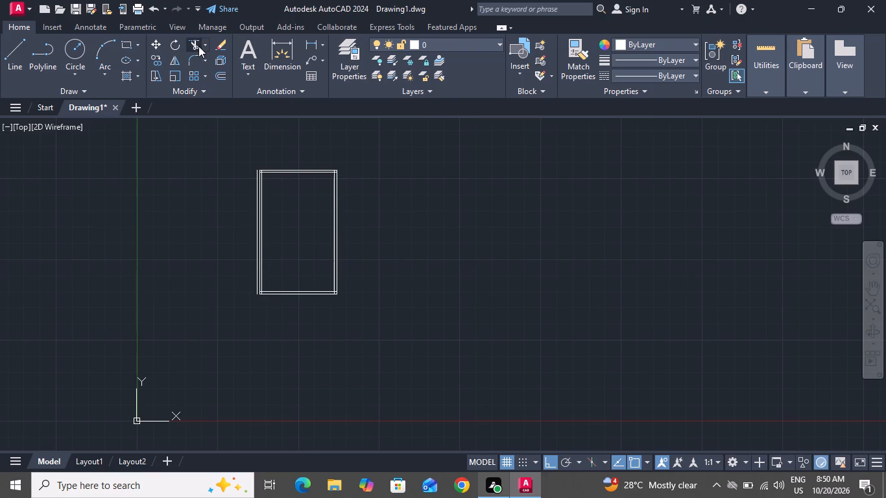
pyautogui.scroll(3, 257, 160)
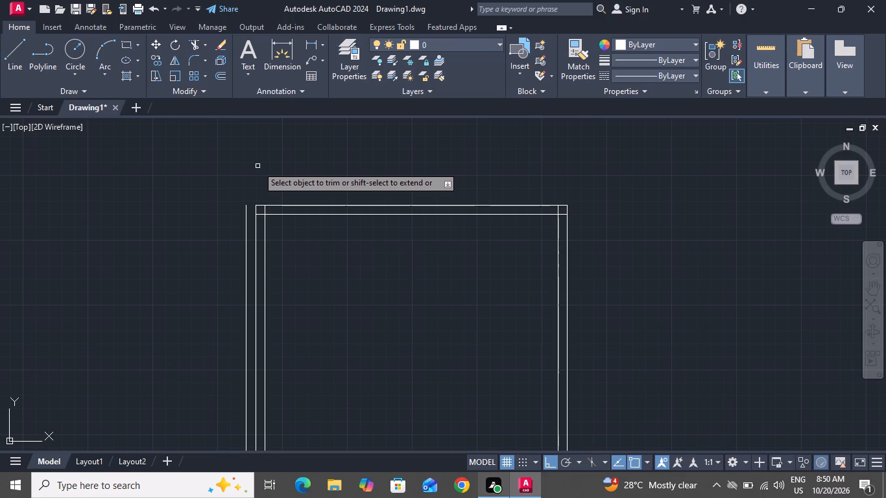
pyautogui.scroll(-4, 272, 171)
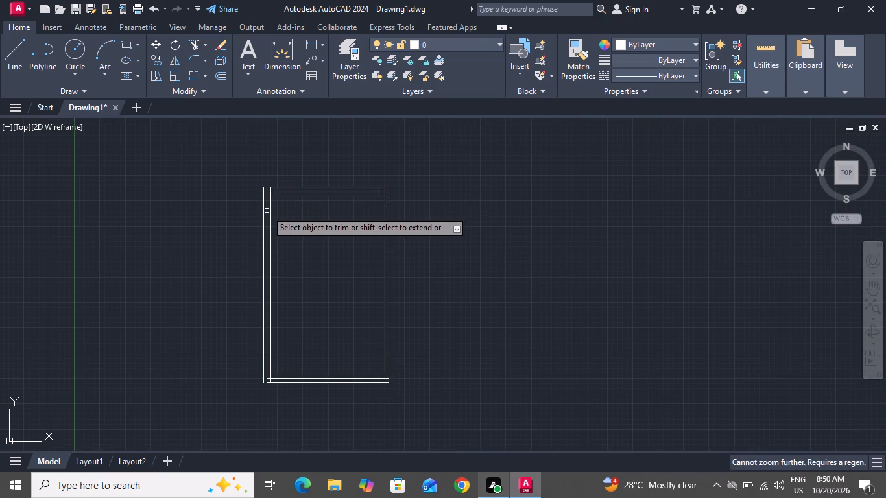
pyautogui.scroll(1, 265, 186)
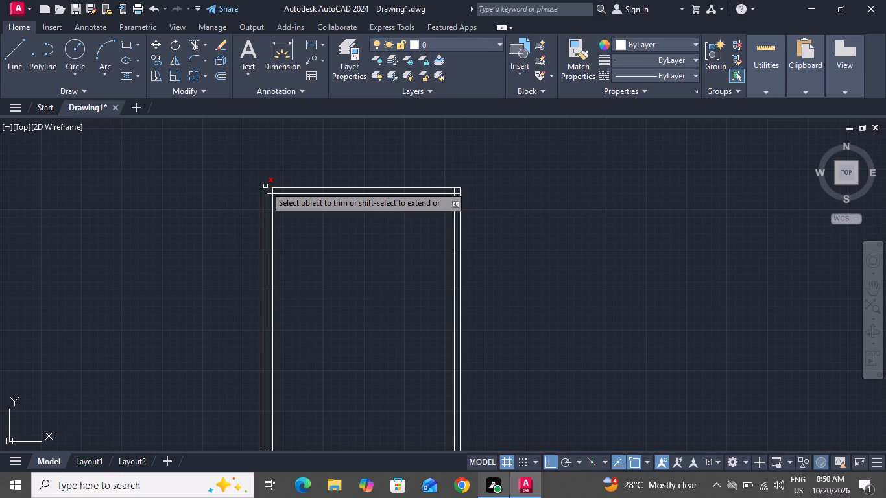
pyautogui.scroll(1, 265, 186)
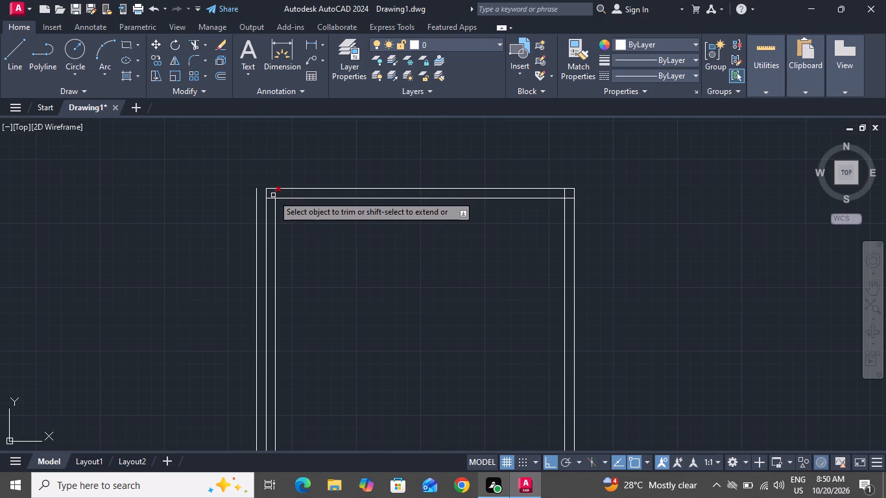
pyautogui.click(276, 193)
pyautogui.click(270, 200)
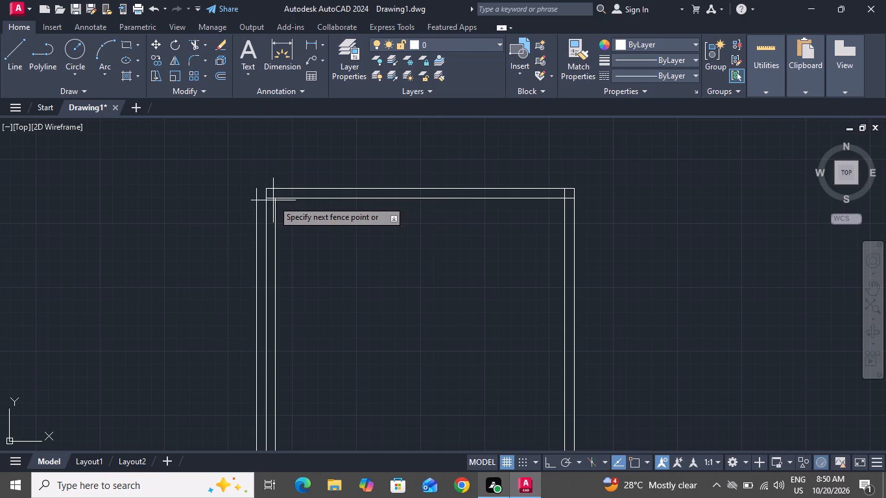
pyautogui.doubleClick(272, 198)
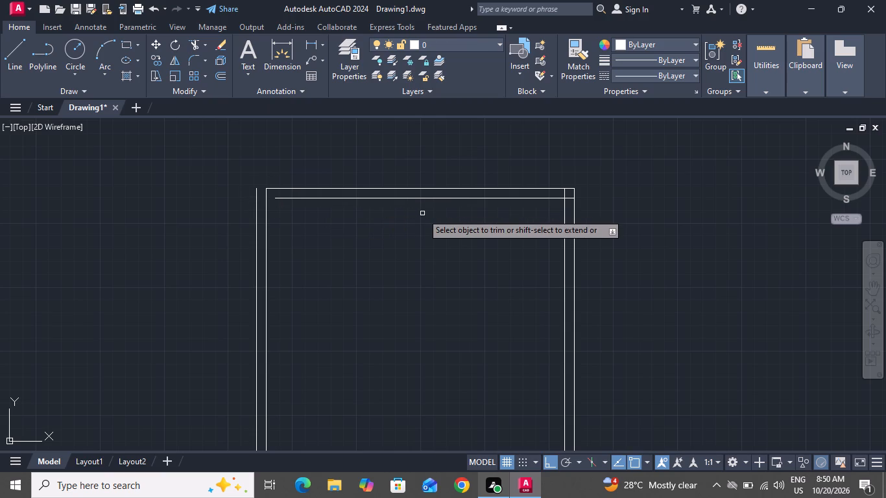
pyautogui.hotkey('ctrl', 'z')
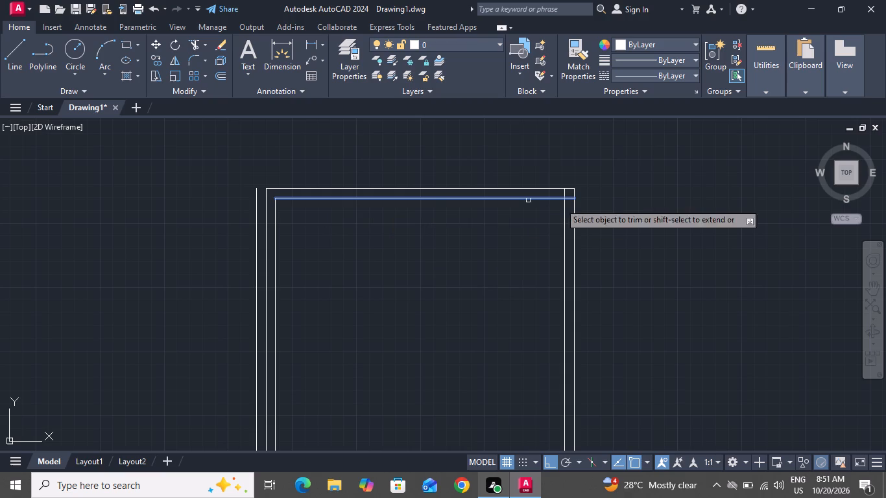
pyautogui.scroll(1, 582, 187)
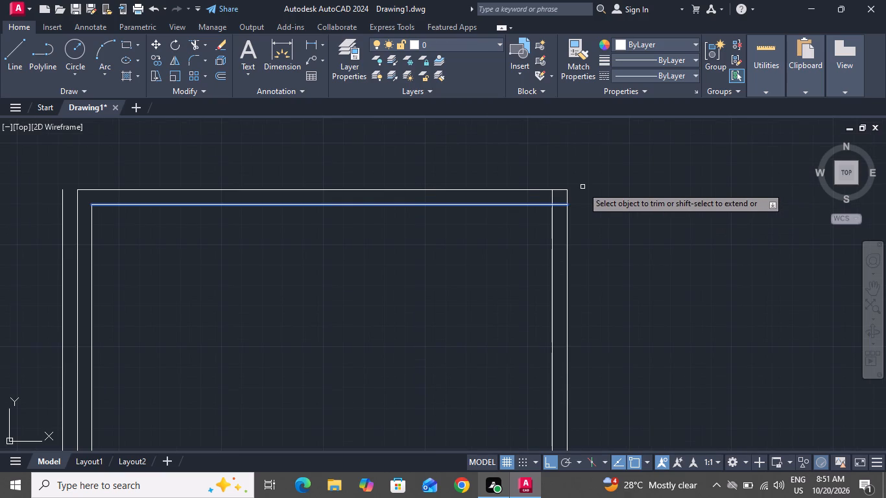
pyautogui.press('Escape')
pyautogui.press('Escape')
pyautogui.press('Escape')
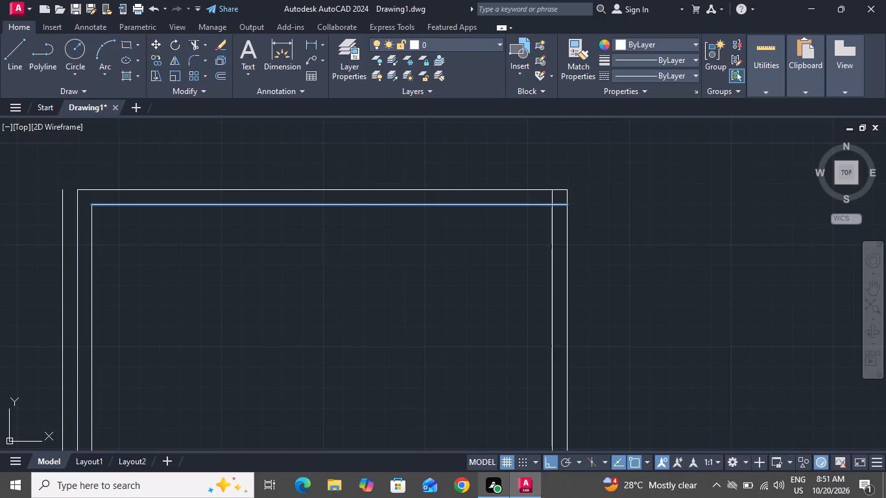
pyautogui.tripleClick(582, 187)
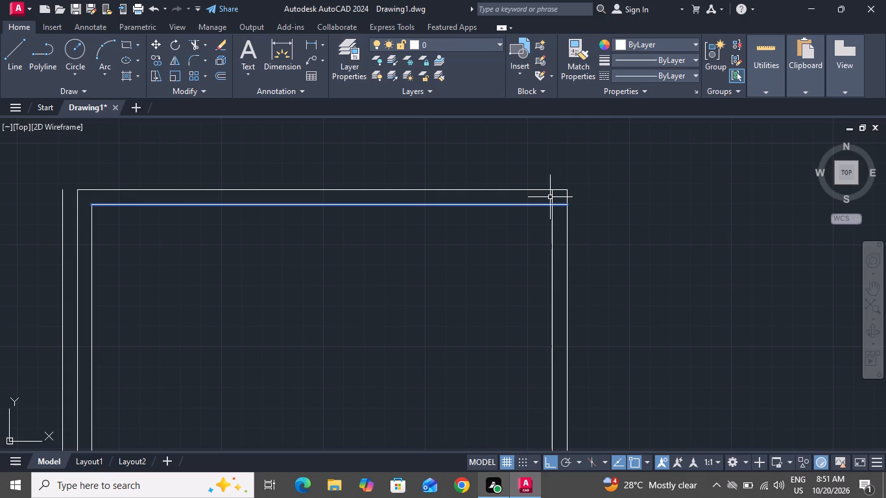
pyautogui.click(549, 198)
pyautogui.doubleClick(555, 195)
# Trim the overlapping ends of the inner top and right lines at the rectangle's top-right corner.
pyautogui.scroll(-1, 424, 237)
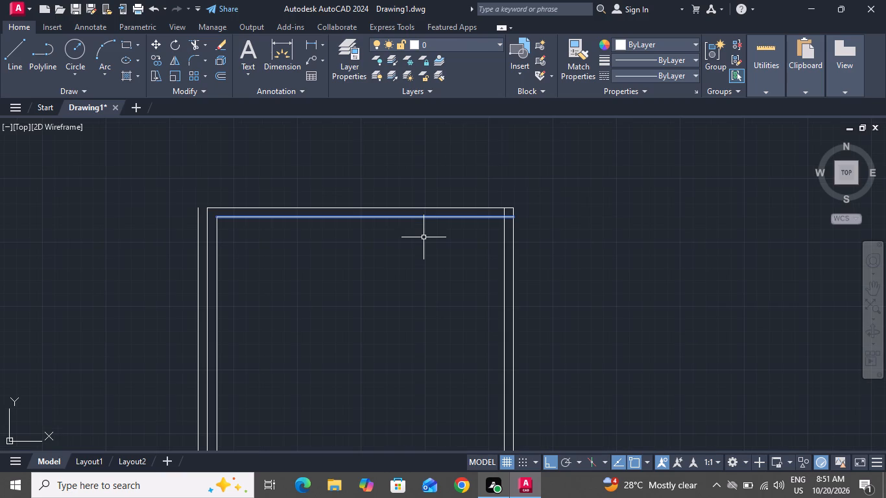
pyautogui.scroll(-5, 424, 237)
pyautogui.scroll(10, 424, 237)
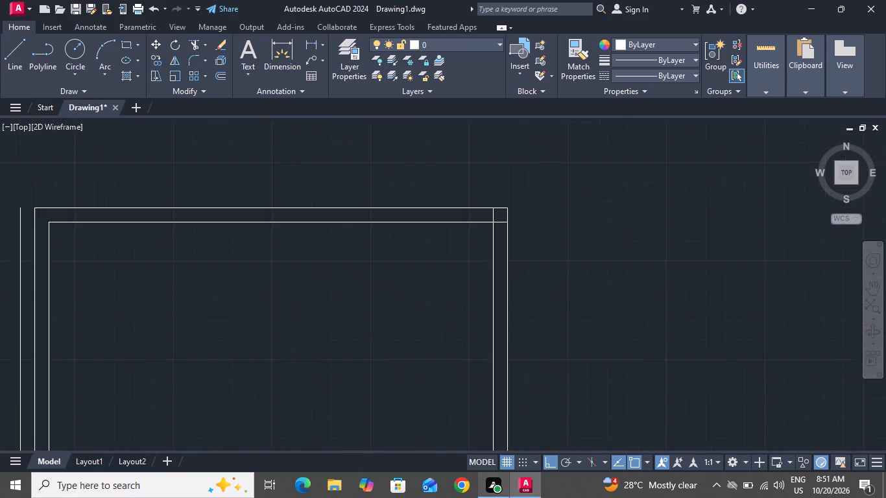
pyautogui.click(191, 43)
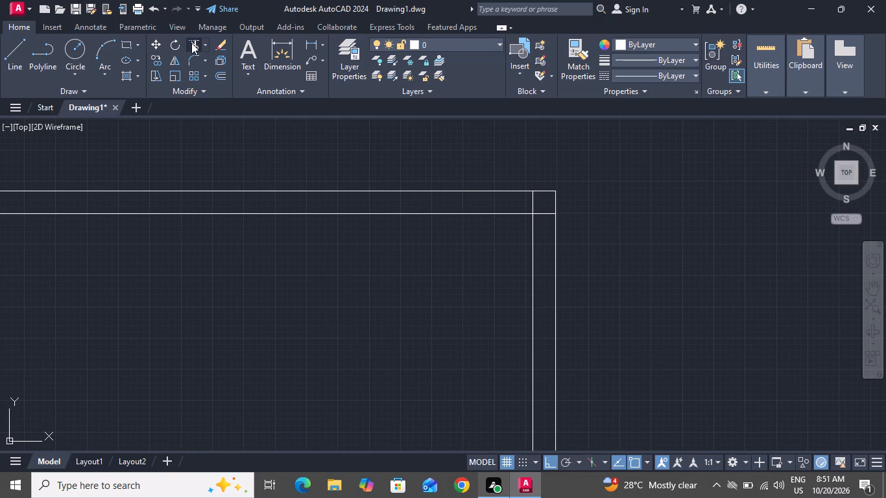
pyautogui.click(538, 202)
pyautogui.click(530, 203)
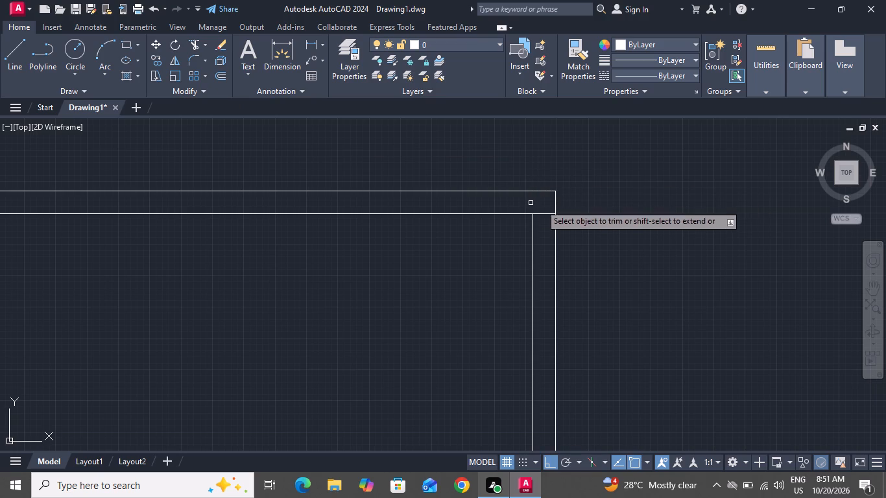
pyautogui.click(544, 207)
pyautogui.click(537, 226)
# Trim the overlapping ends of the inner left and bottom lines at the rectangle's bottom-left corner.
pyautogui.scroll(-3, 537, 226)
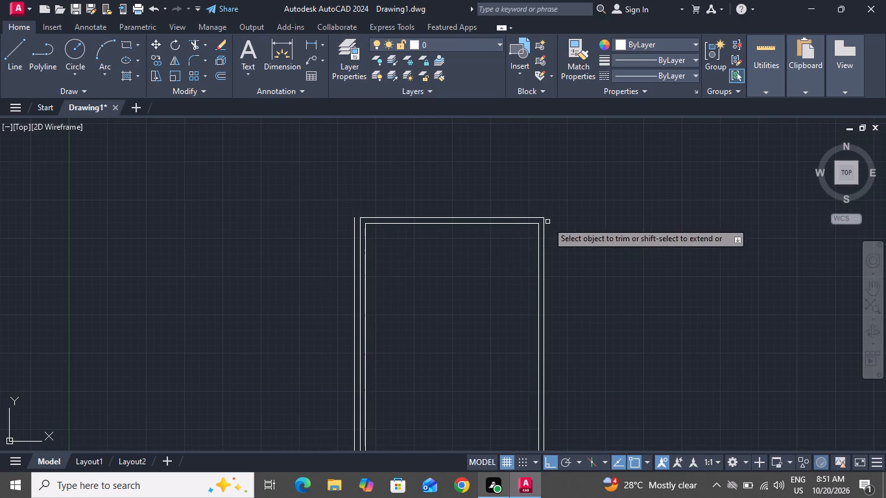
pyautogui.scroll(-2, 350, 179)
pyautogui.scroll(2, 356, 321)
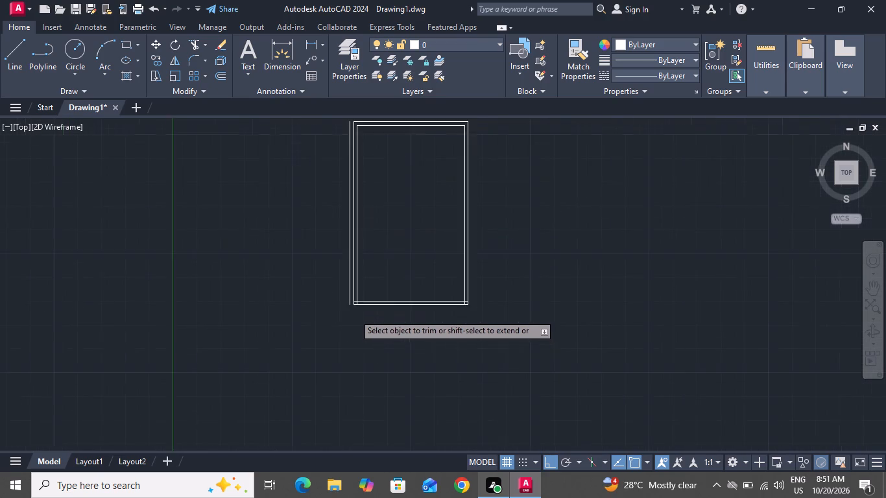
pyautogui.scroll(5, 353, 313)
pyautogui.click(324, 257)
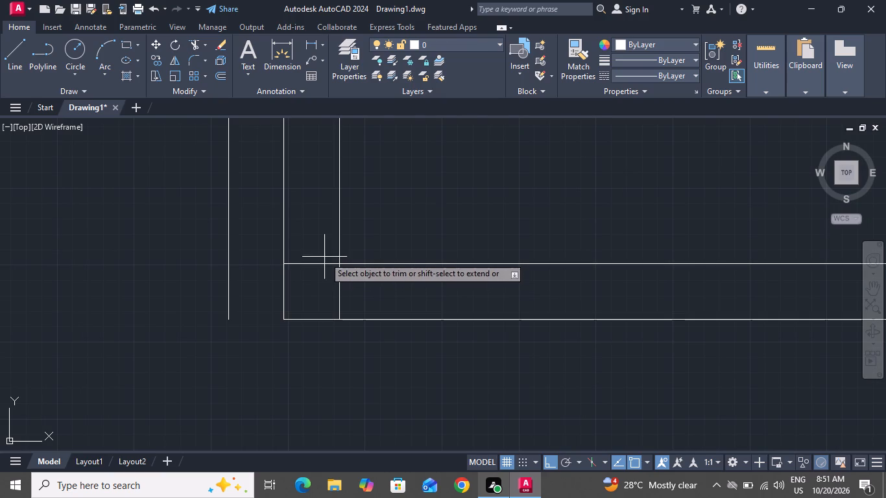
pyautogui.click(322, 271)
pyautogui.click(324, 282)
pyautogui.click(381, 291)
# Trim the overlapping ends of the inner right and bottom lines at the rectangle's bottom-right corner.
pyautogui.scroll(-3, 358, 281)
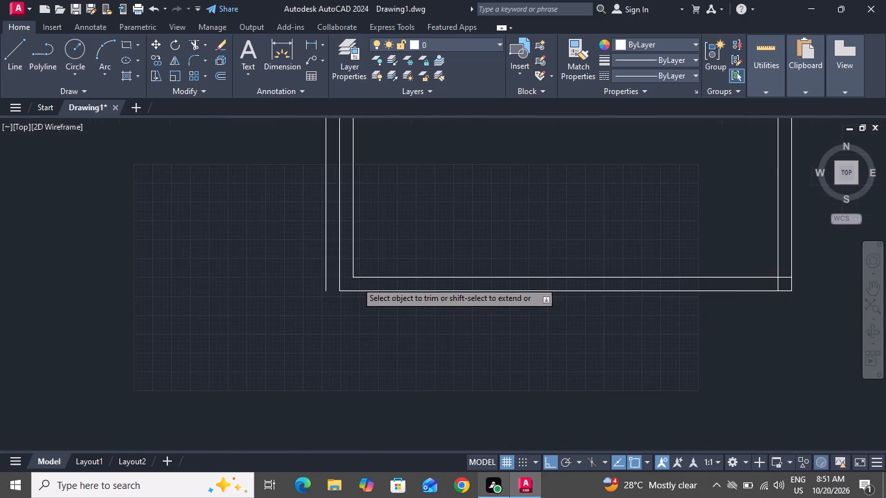
pyautogui.scroll(-3, 356, 281)
pyautogui.scroll(5, 468, 277)
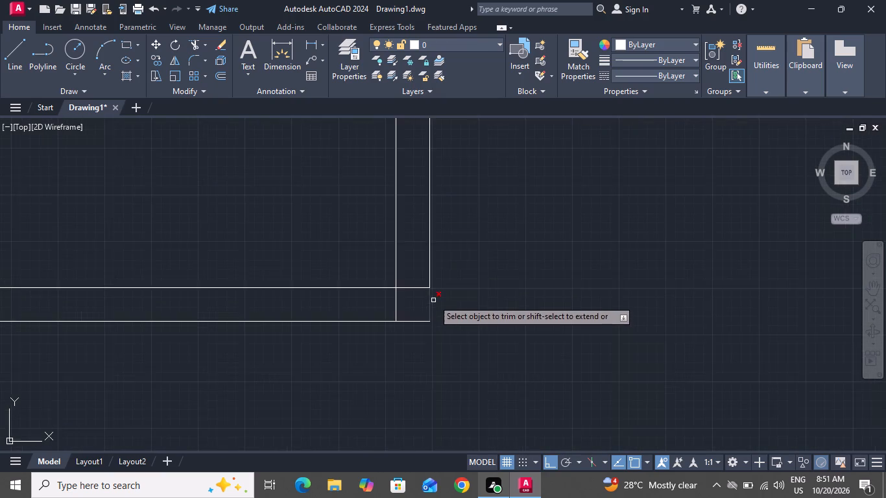
pyautogui.scroll(1, 433, 300)
pyautogui.click(398, 270)
pyautogui.click(368, 322)
# Remove the extra vertical line outside the rectangle's left side with the Trim command.
pyautogui.scroll(-3, 384, 307)
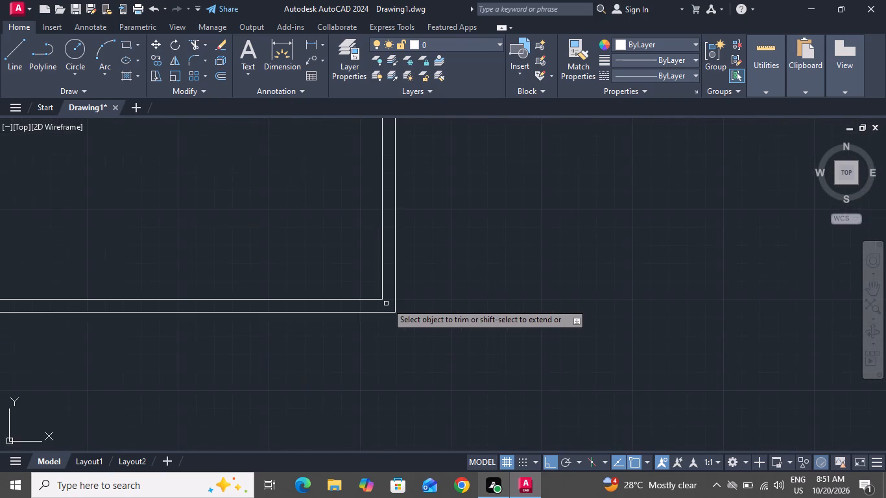
pyautogui.scroll(-3, 387, 303)
pyautogui.scroll(2, 269, 176)
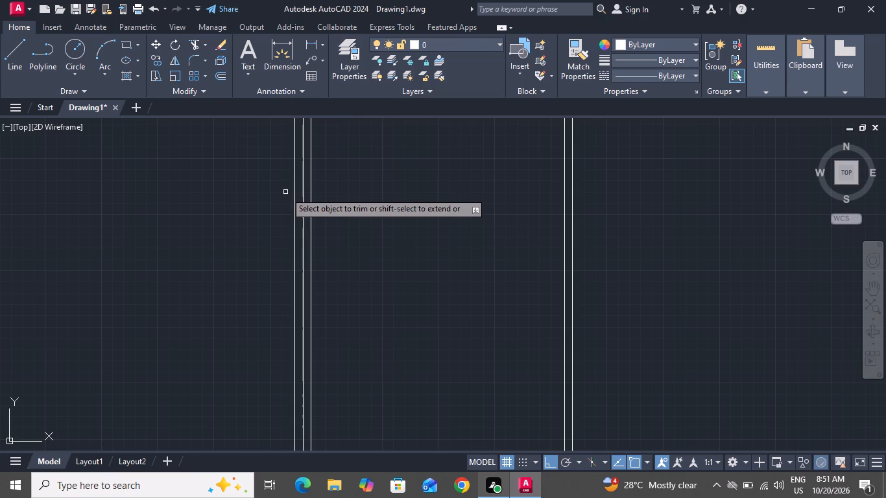
pyautogui.click(294, 194)
pyautogui.rightClick(294, 194)
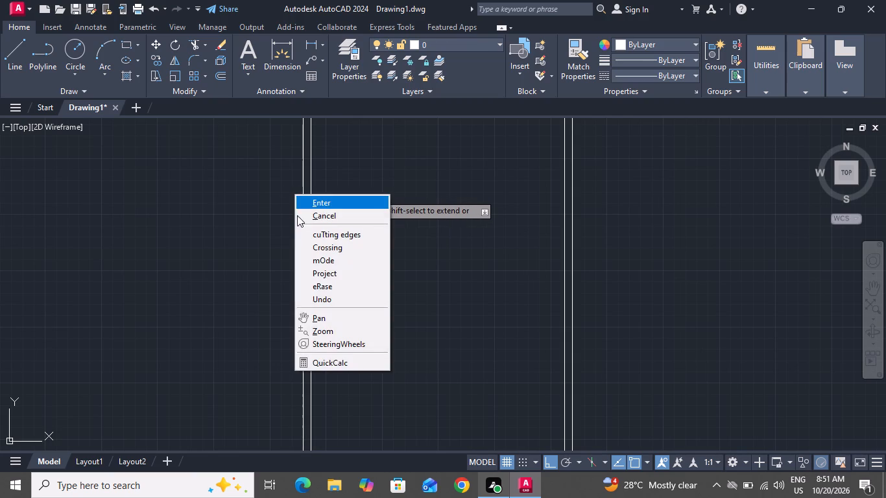
pyautogui.click(297, 215)
# Offset the outline's inner left wall line 12'0" toward the inside of the plan.
pyautogui.scroll(-2, 291, 235)
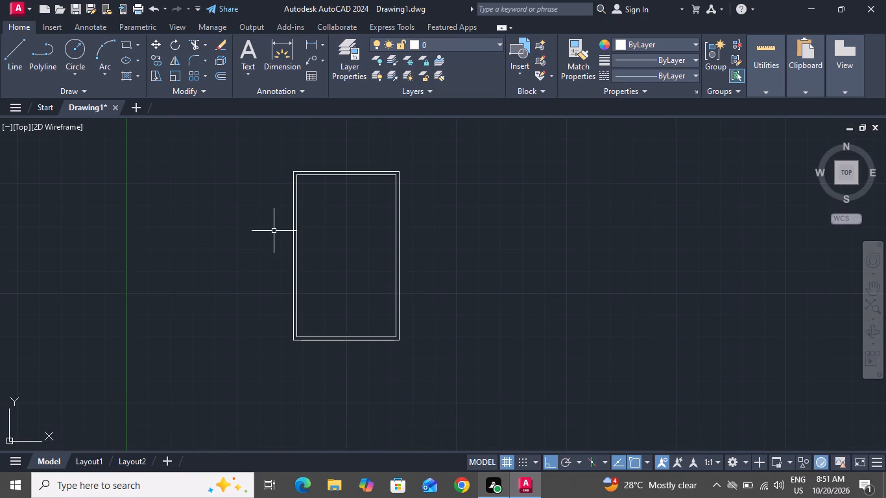
pyautogui.write('o t')
pyautogui.press('space')
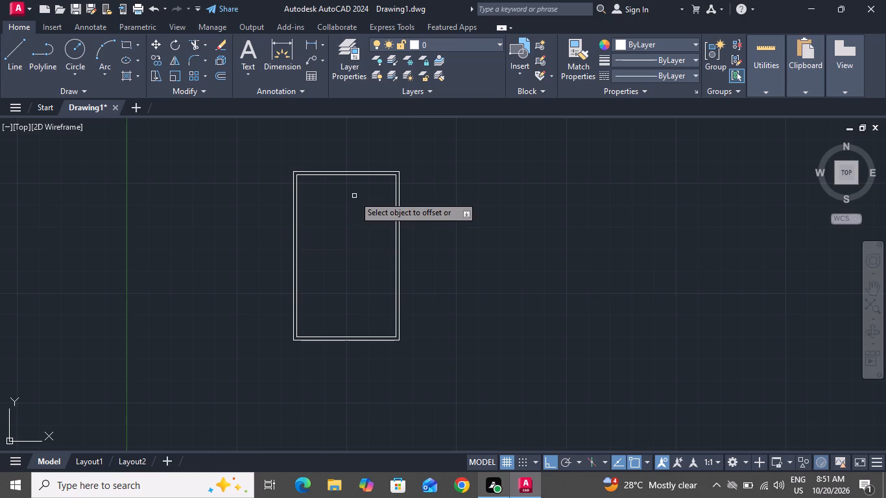
pyautogui.scroll(3, 302, 191)
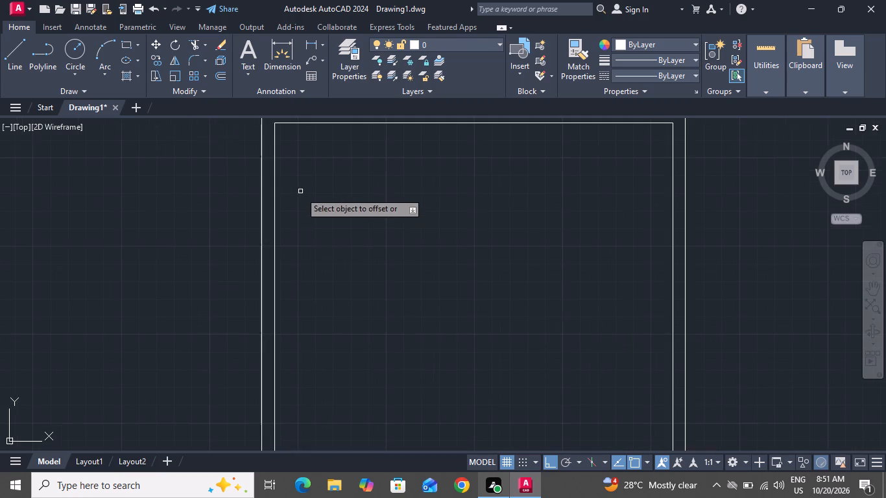
pyautogui.click(275, 218)
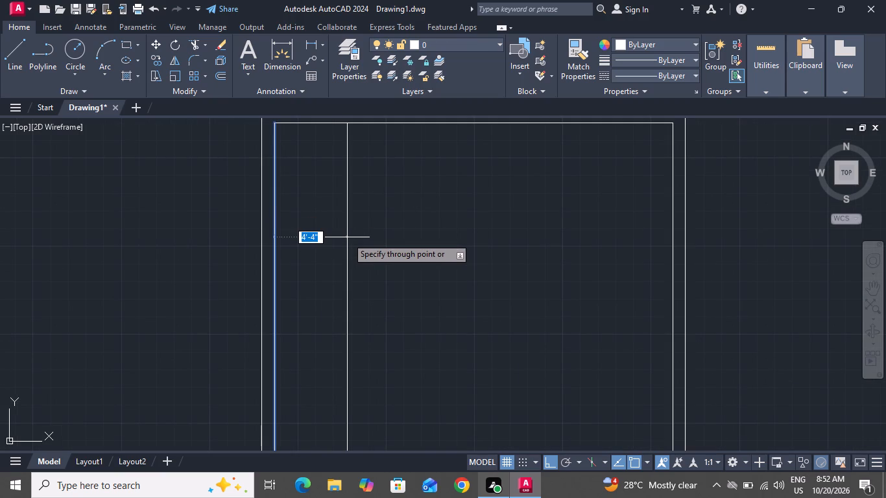
pyautogui.write('12')
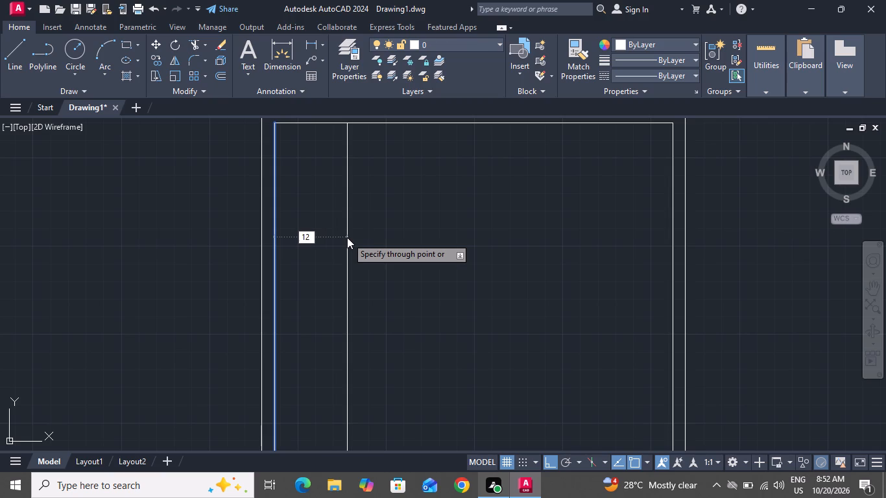
pyautogui.press("'")
pyautogui.press('0')
pyautogui.hotkey('shift', '"')
pyautogui.press('Return')
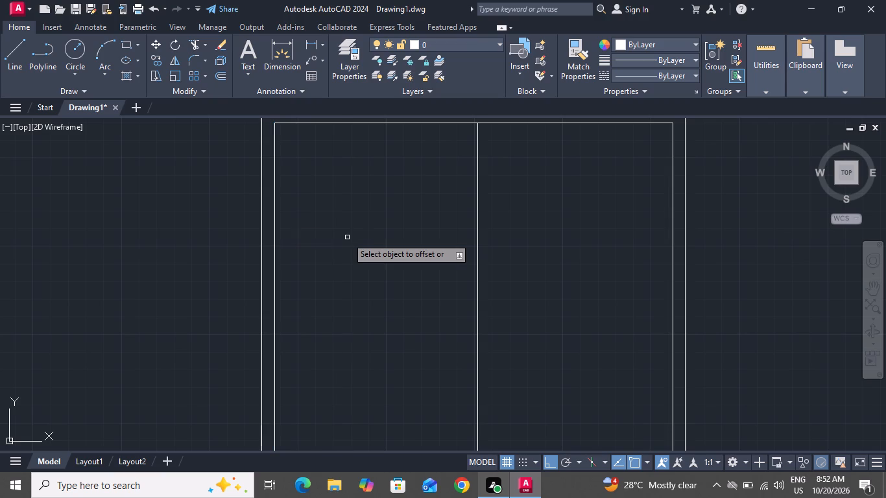
# Offset the outline's inner top wall line 10'4" downward into the plan.
pyautogui.click(375, 124)
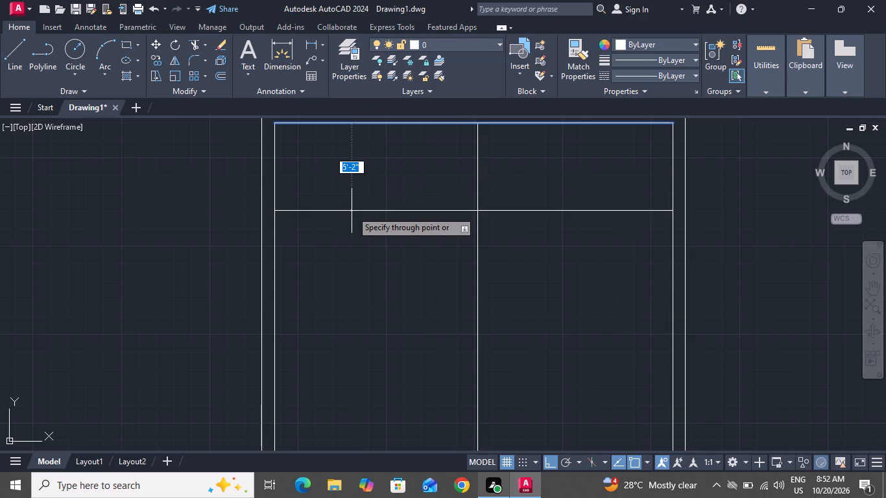
pyautogui.write("10'4")
pyautogui.hotkey('shift', '"')
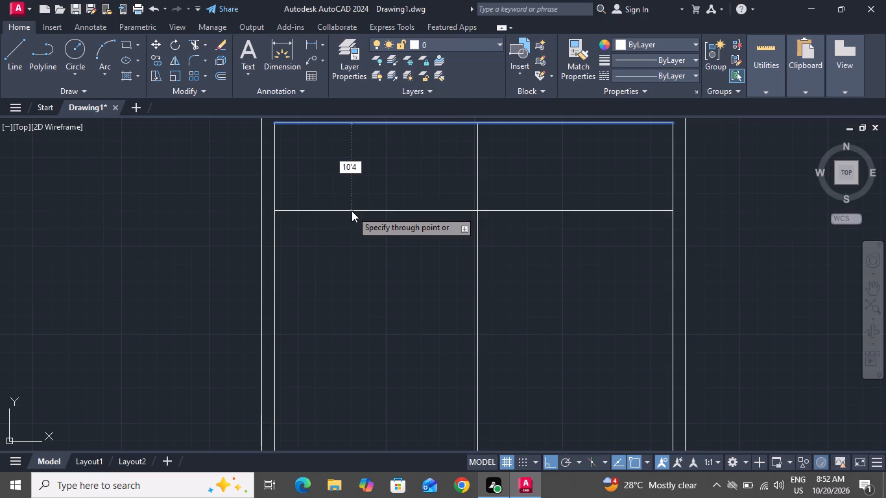
pyautogui.press('Return')
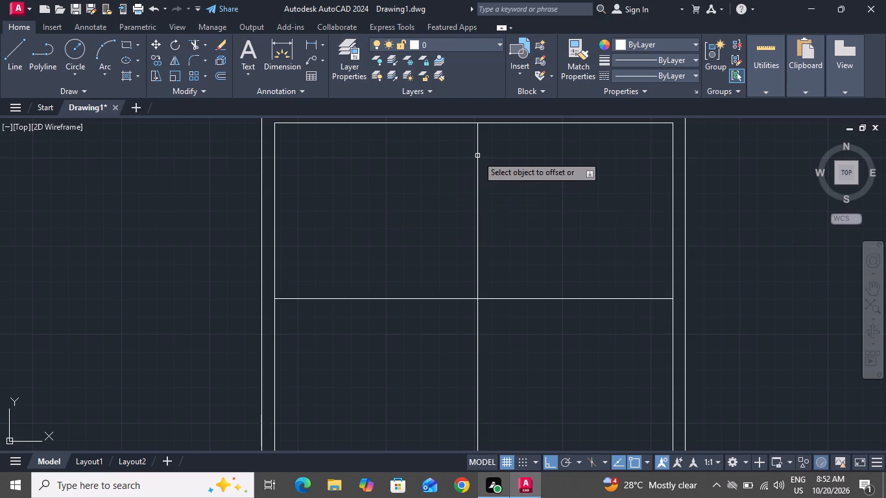
# Offset the new vertical partition line 6" to the right and the new horizontal partition line 6" downward.
pyautogui.click(477, 156)
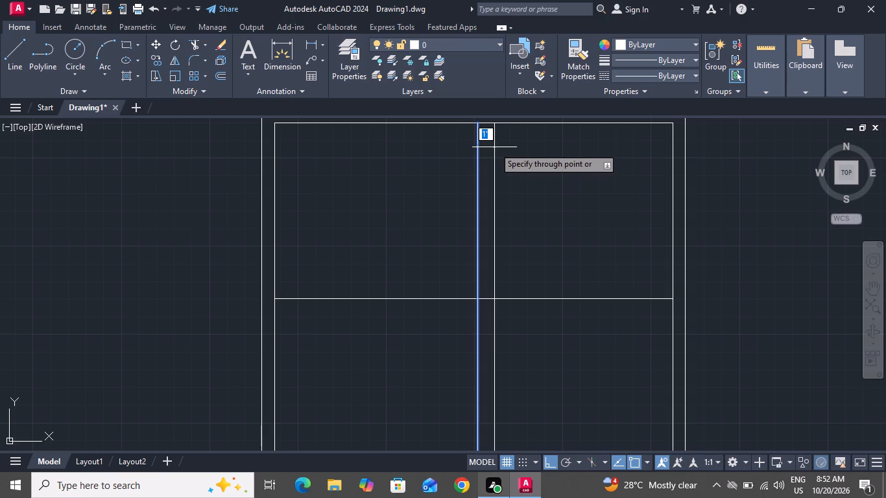
pyautogui.press('6')
pyautogui.hotkey('shift', '"')
pyautogui.press('Return')
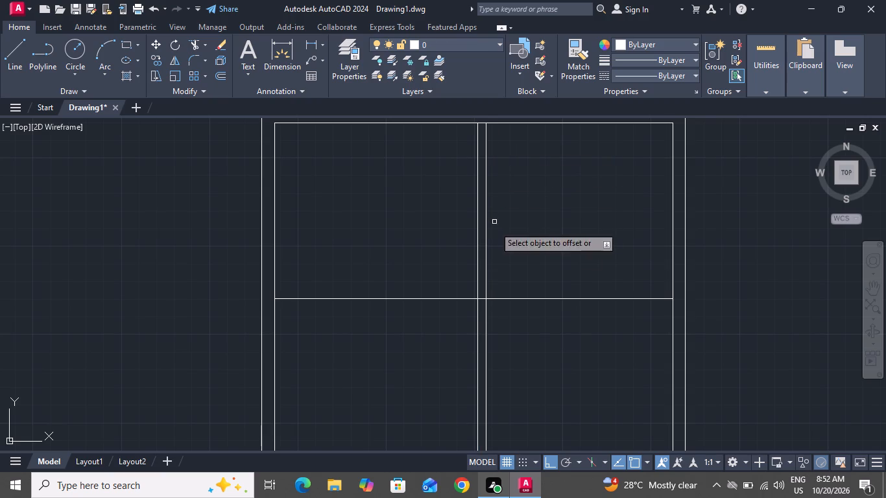
pyautogui.click(425, 294)
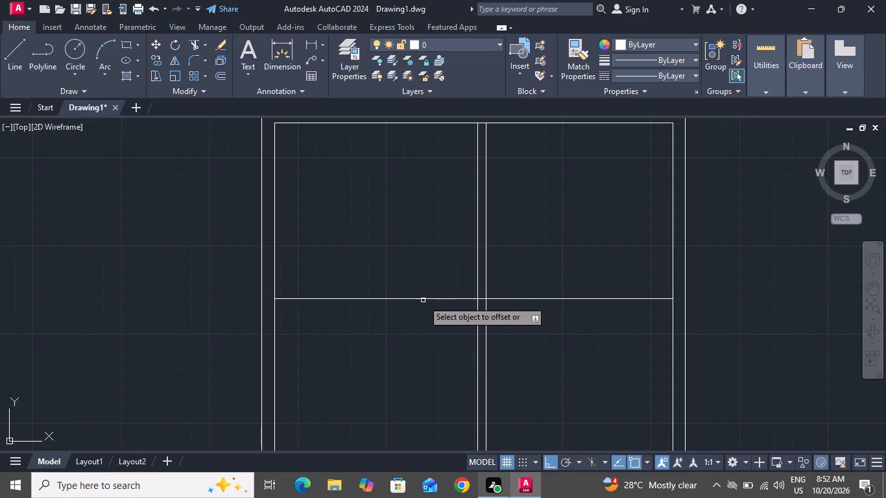
pyautogui.click(423, 300)
pyautogui.press('6')
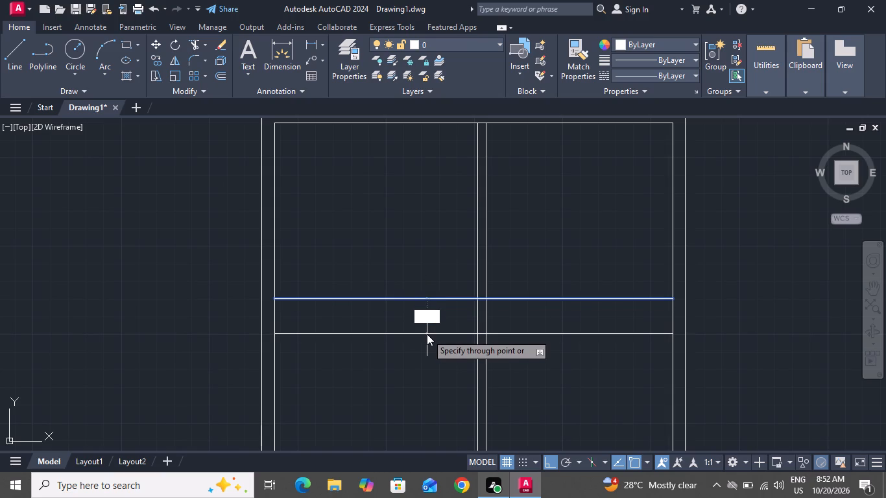
pyautogui.hotkey('shift', '"')
pyautogui.press('Return')
pyautogui.rightClick(427, 334)
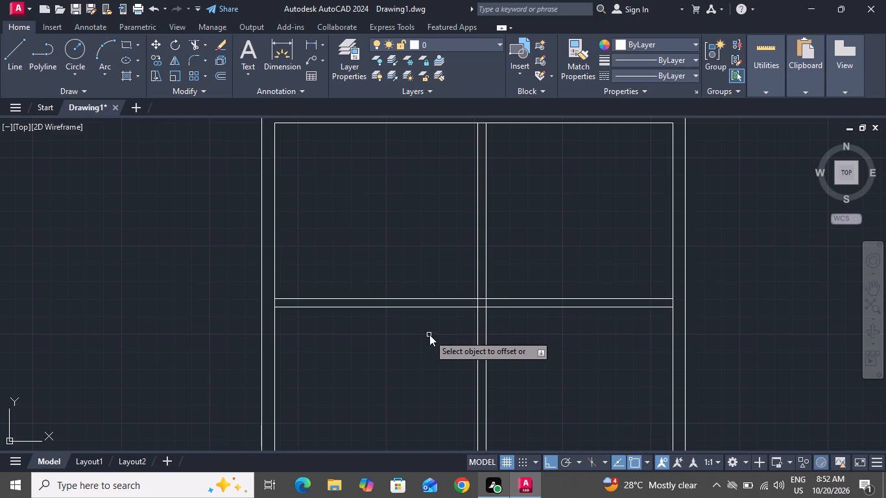
pyautogui.click(500, 214)
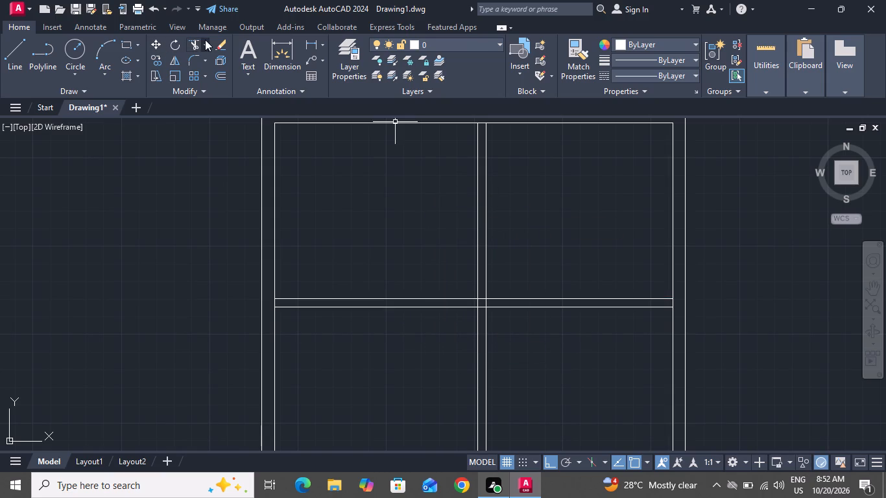
# Trim the partition lines extending right of and below the top-left room.
pyautogui.click(200, 43)
pyautogui.click(507, 252)
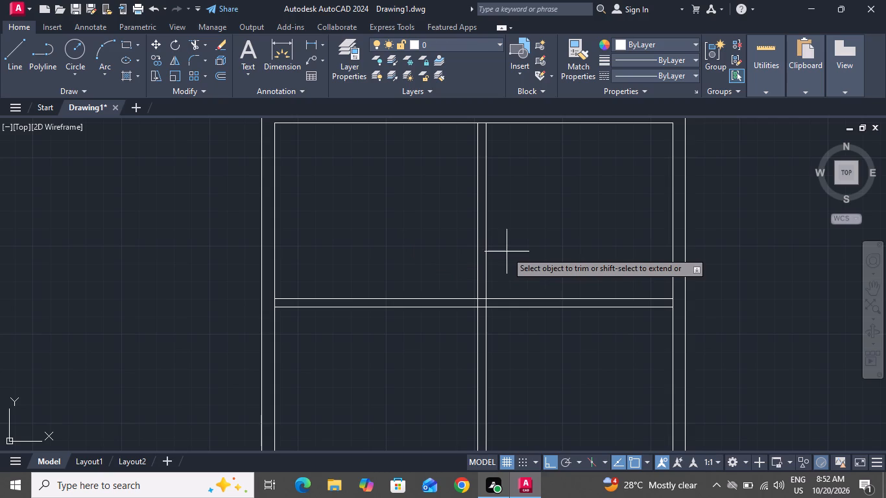
pyautogui.click(501, 311)
pyautogui.click(497, 335)
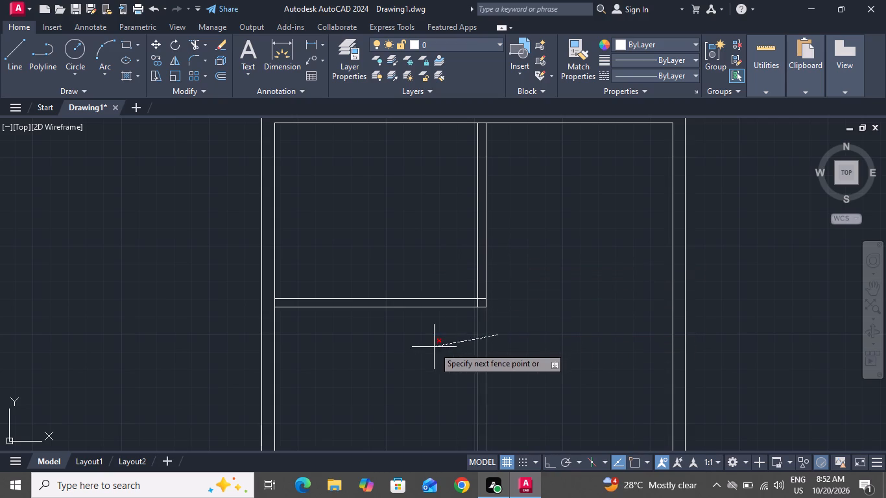
pyautogui.click(434, 347)
pyautogui.rightClick(549, 171)
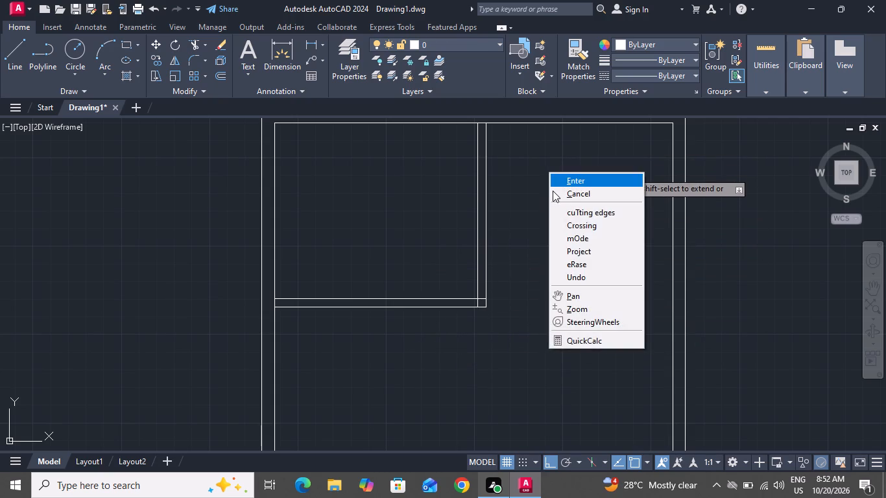
pyautogui.click(554, 192)
# Offset the outline's inner top wall line 4'0" downward for a partition right of the top-left room.
pyautogui.write('o t')
pyautogui.press('space')
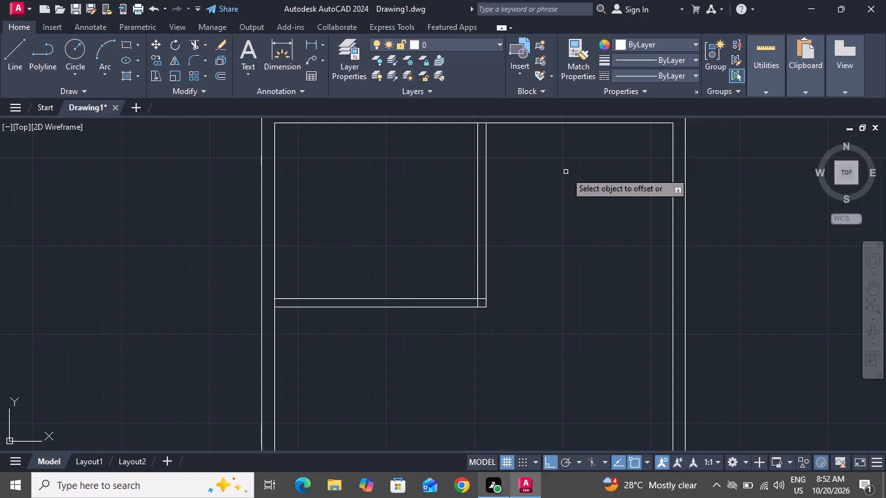
pyautogui.scroll(-3, 560, 189)
pyautogui.scroll(4, 570, 188)
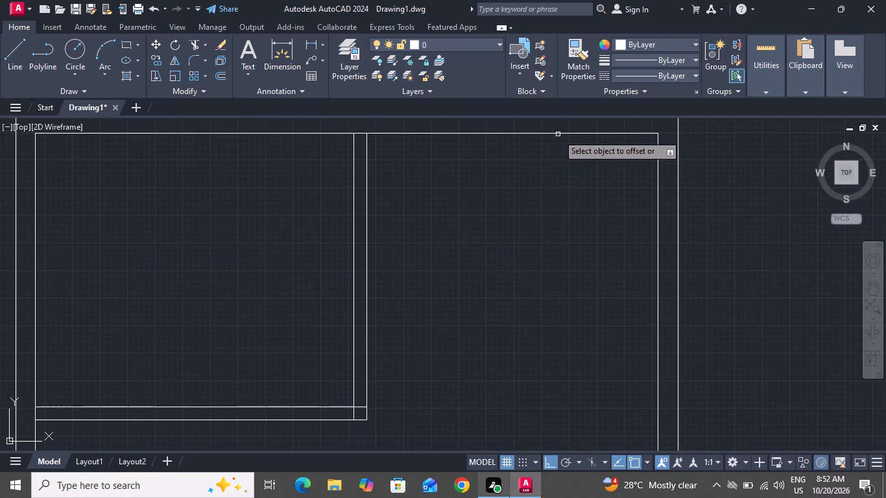
pyautogui.click(558, 134)
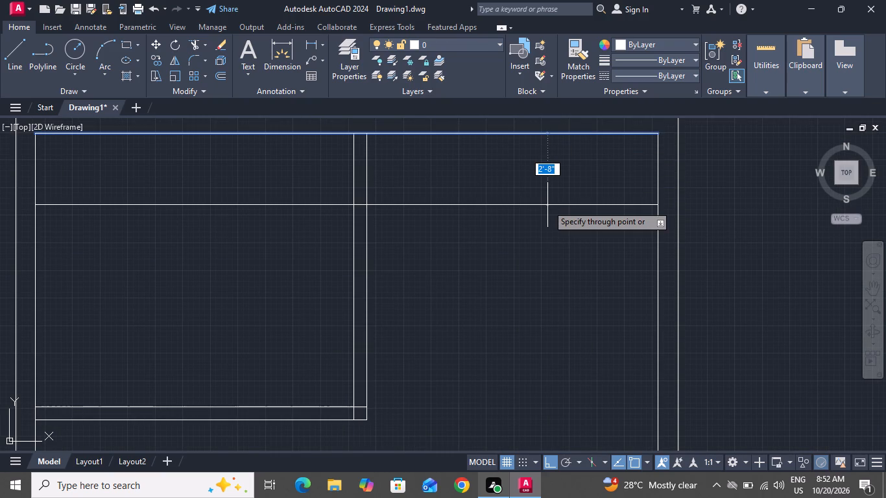
pyautogui.press('4')
pyautogui.write("'0")
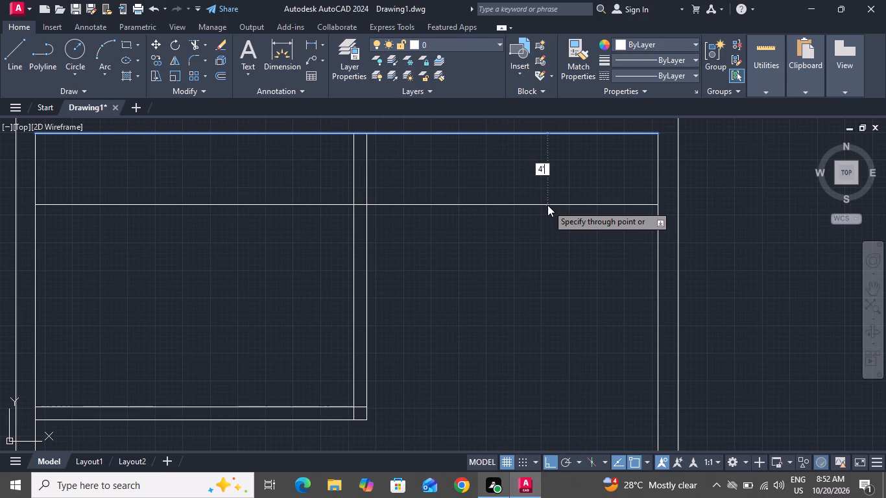
pyautogui.hotkey('shift', '"')
pyautogui.press('Return')
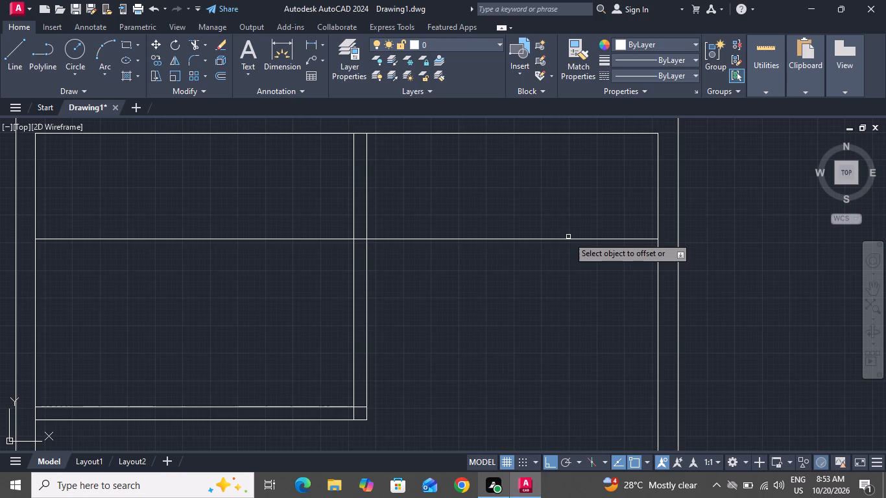
# Offset the new horizontal partition line 6" downward to give the wall its thickness.
pyautogui.click(628, 238)
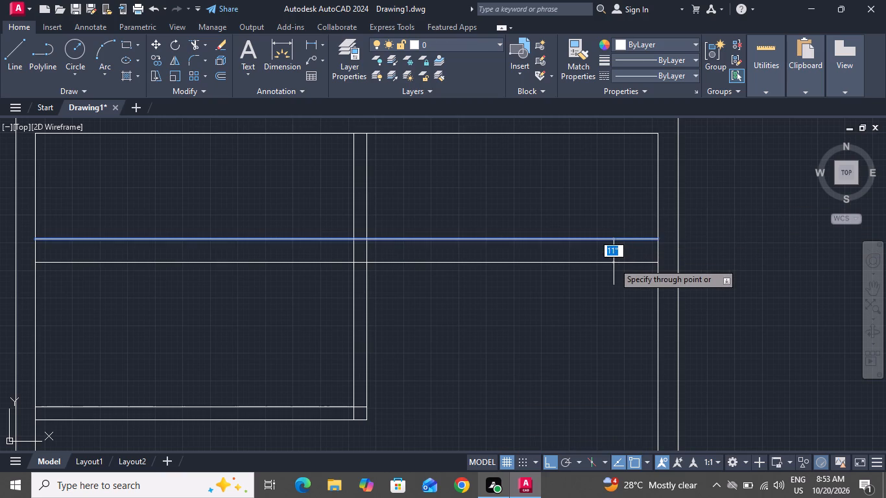
pyautogui.press('6')
pyautogui.hotkey('shift', '"')
pyautogui.press('Return')
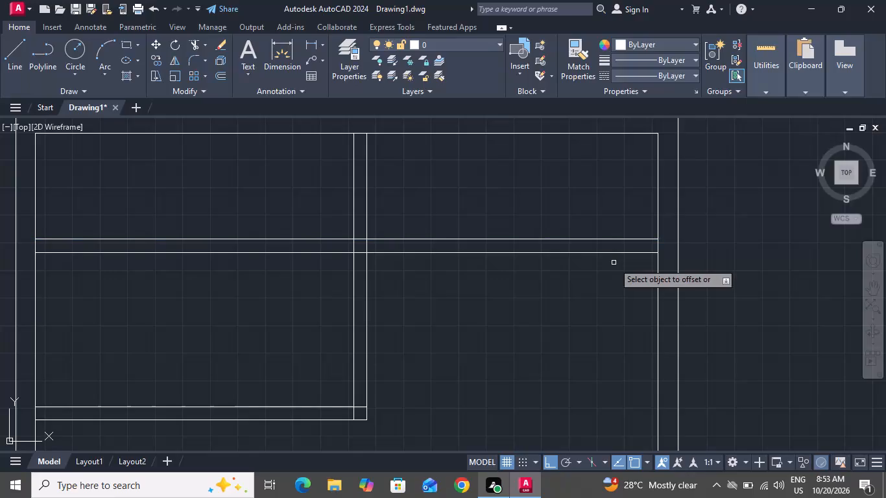
pyautogui.rightClick(549, 241)
pyautogui.click(558, 259)
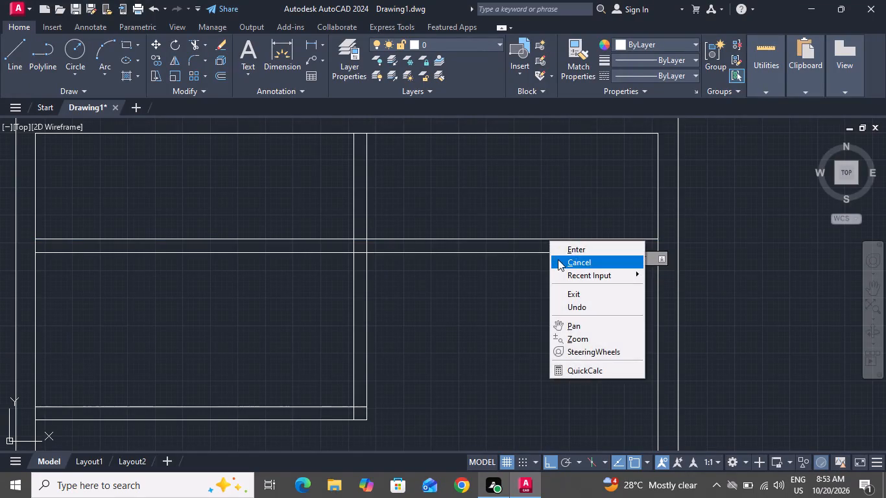
# Trim the two new horizontal partition lines where they cross the top-left room.
pyautogui.click(197, 44)
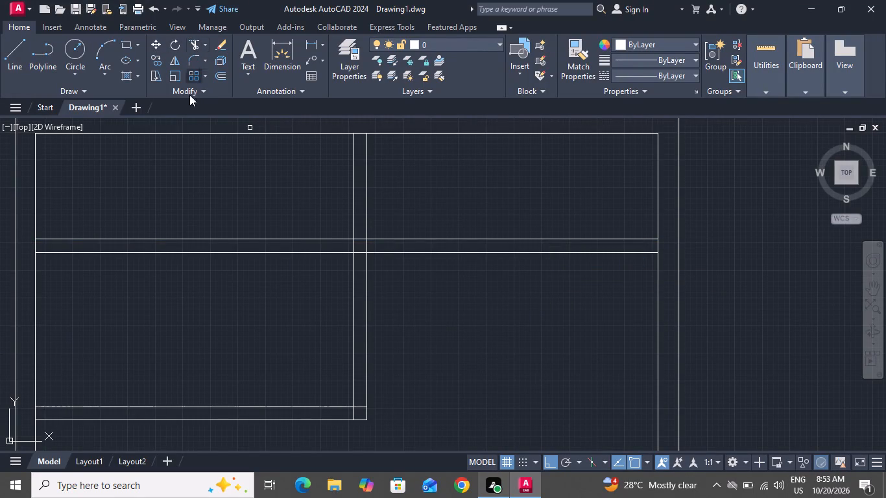
pyautogui.click(202, 198)
pyautogui.click(174, 292)
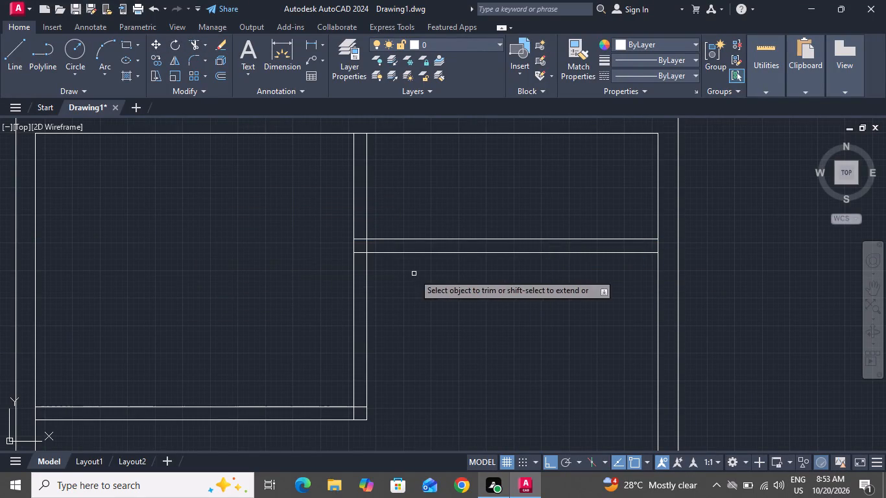
# Trim the leftover segments where the new horizontal partition meets the vertical partition and the right outer wall.
pyautogui.scroll(3, 366, 243)
pyautogui.click(336, 214)
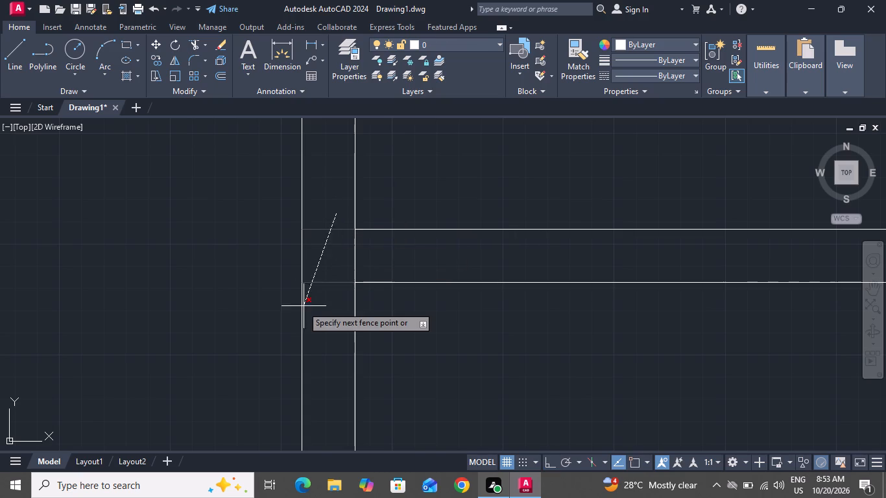
pyautogui.click(316, 313)
pyautogui.click(342, 260)
pyautogui.click(375, 257)
pyautogui.scroll(-3, 375, 257)
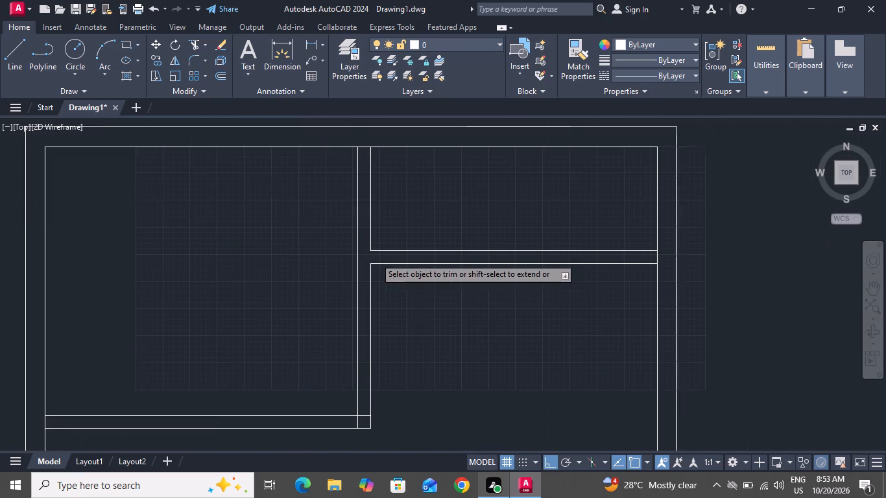
pyautogui.click(654, 255)
pyautogui.click(662, 255)
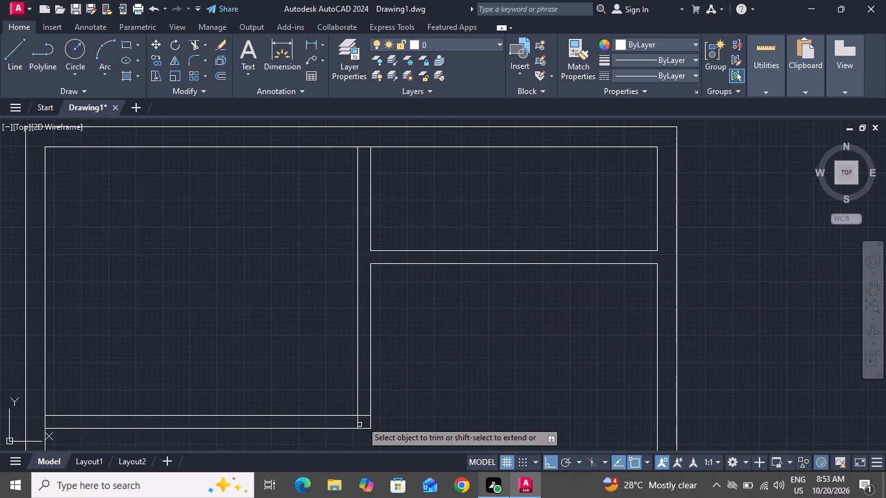
# Trim the overlapping line ends inside the wall at the top-left room's bottom-right corner.
pyautogui.scroll(2, 363, 416)
pyautogui.click(363, 416)
pyautogui.click(374, 400)
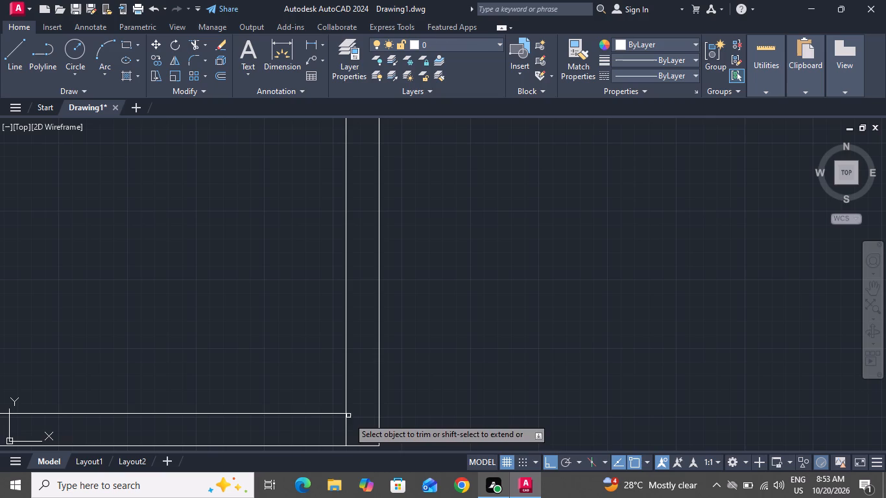
pyautogui.click(349, 422)
pyautogui.click(340, 423)
pyautogui.rightClick(492, 338)
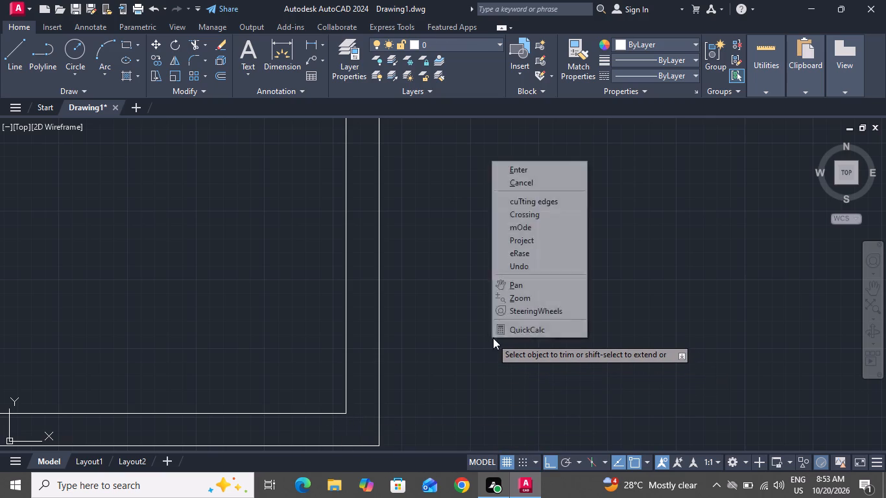
# Offset the lower line of the top-right room's horizontal partition 10' downward.
pyautogui.click(566, 182)
pyautogui.scroll(-2, 480, 253)
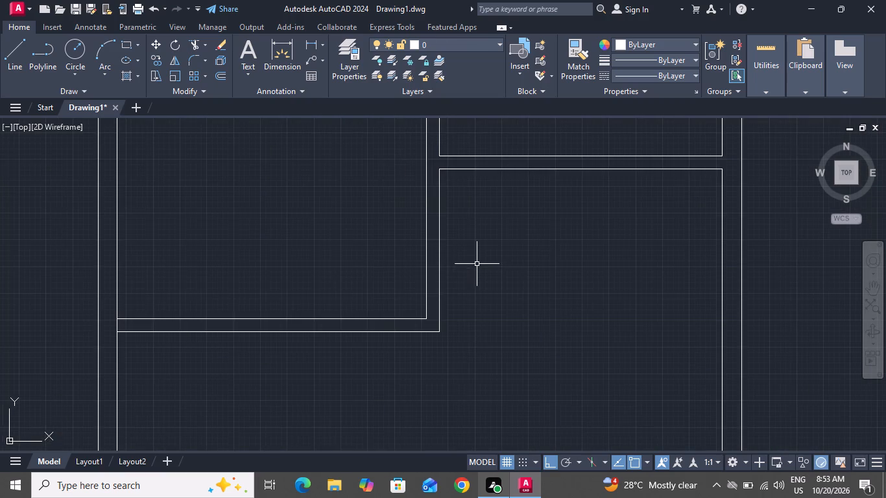
pyautogui.scroll(-2, 472, 271)
pyautogui.write('o')
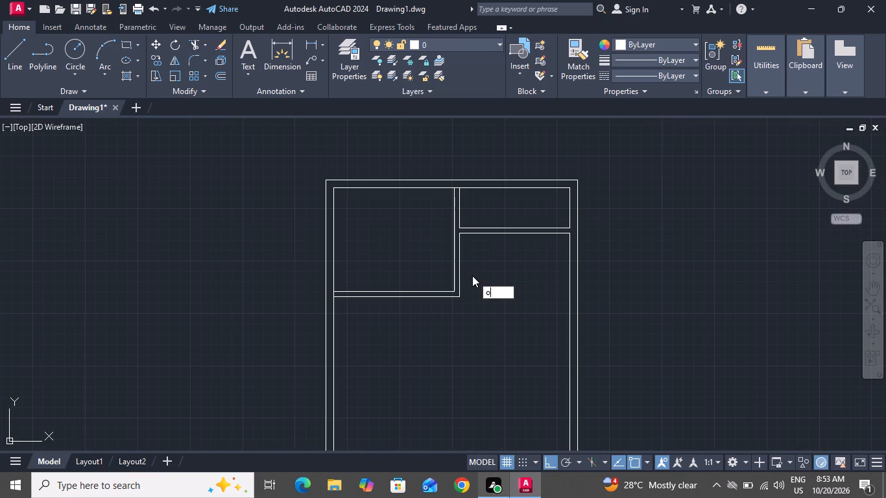
pyautogui.press('space')
pyautogui.write('t')
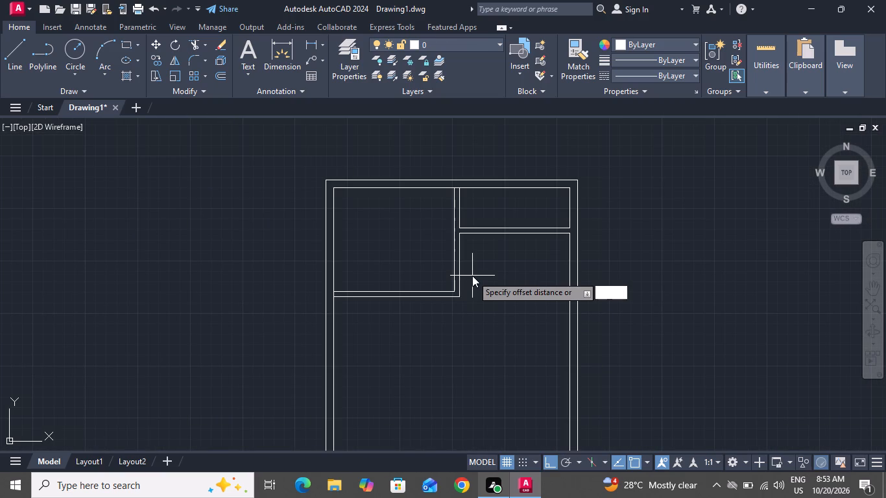
pyautogui.press('space')
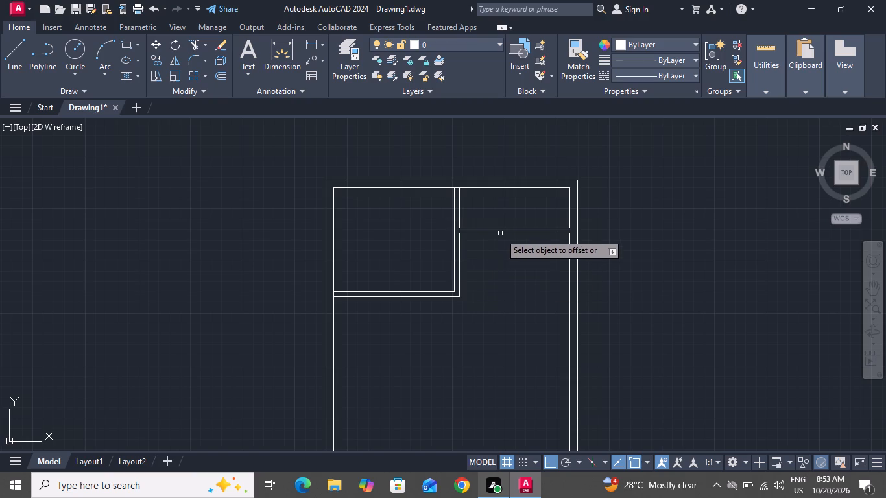
pyautogui.click(500, 233)
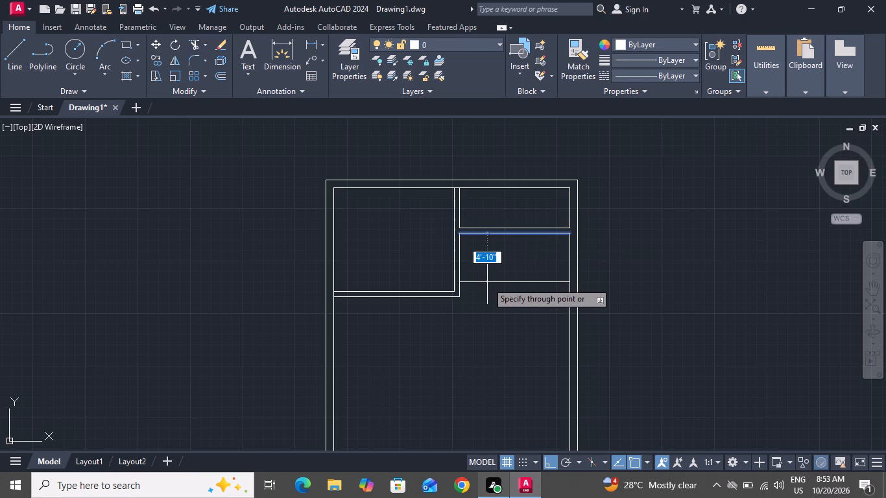
pyautogui.write("10'")
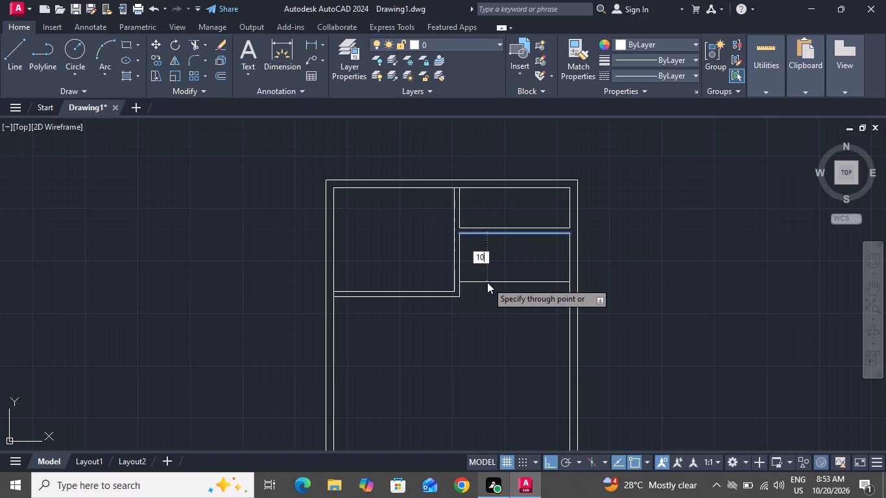
pyautogui.press('Return')
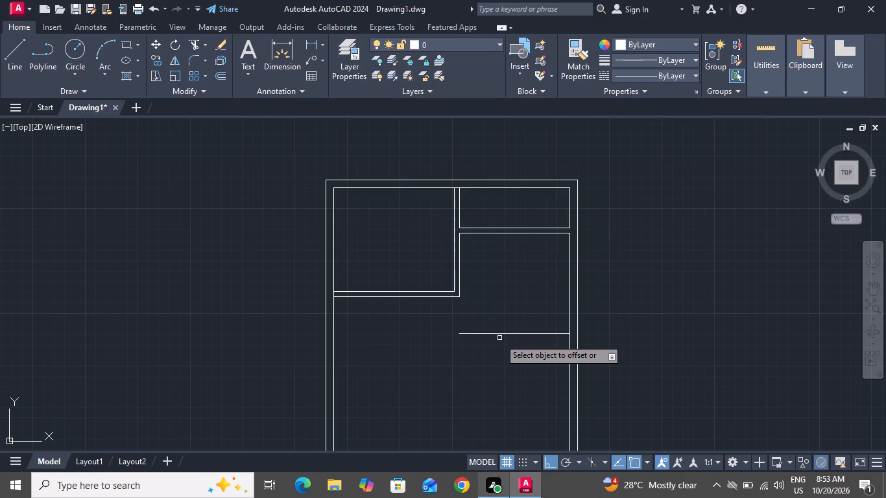
# Offset the new horizontal line on the right side of the plan 6" downward to give the partition its thickness.
pyautogui.click(509, 332)
pyautogui.click(510, 335)
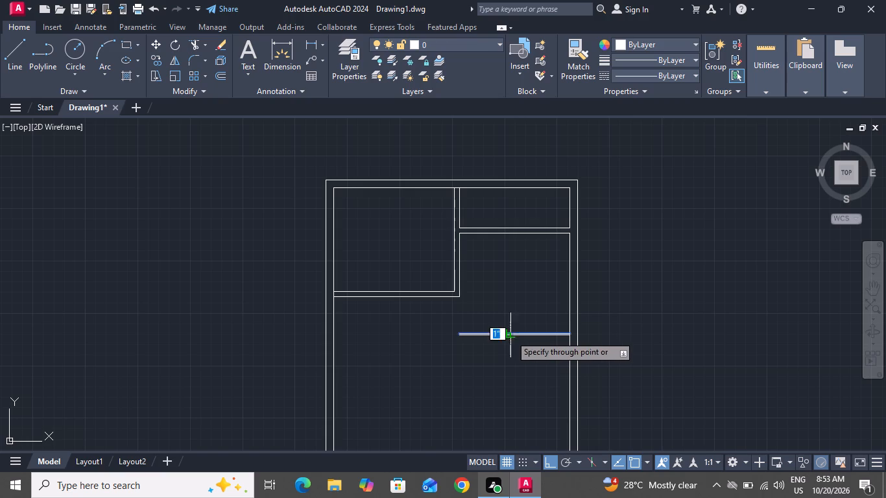
pyautogui.press('6')
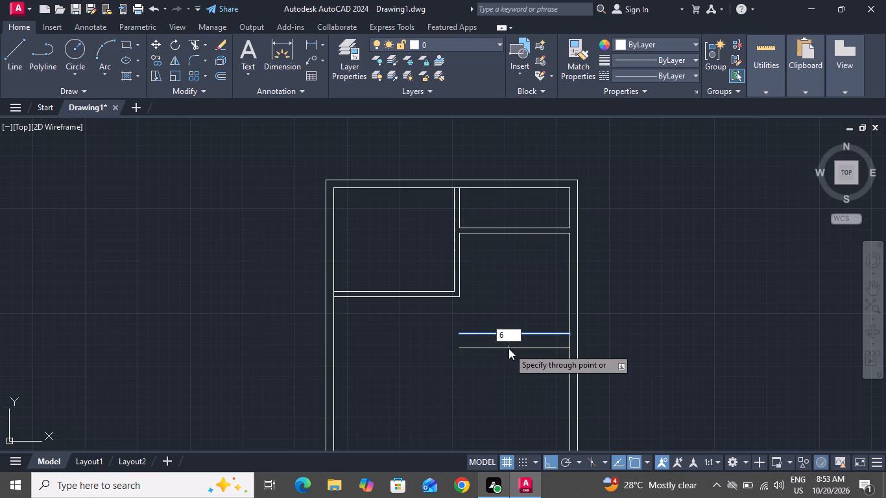
pyautogui.hotkey('shift', '"')
pyautogui.press('Return')
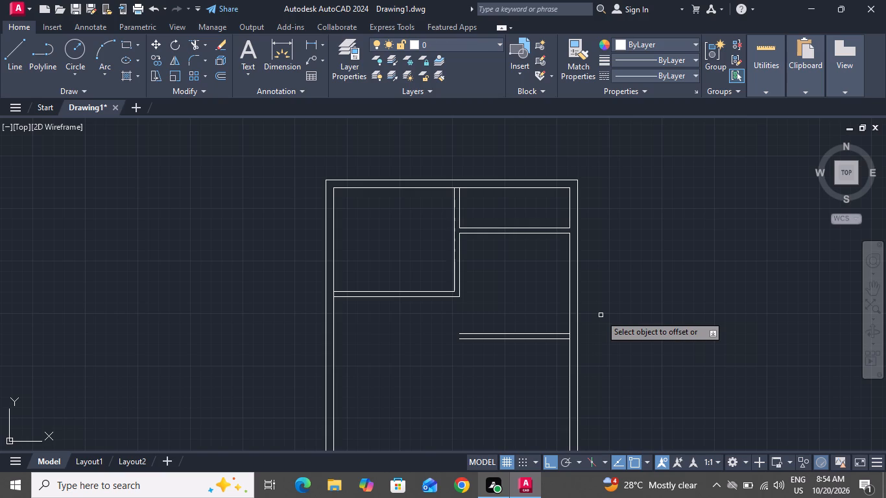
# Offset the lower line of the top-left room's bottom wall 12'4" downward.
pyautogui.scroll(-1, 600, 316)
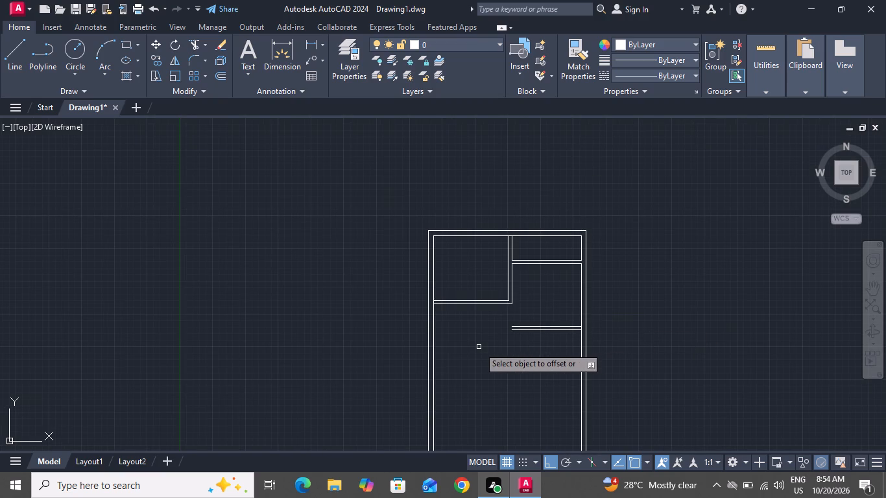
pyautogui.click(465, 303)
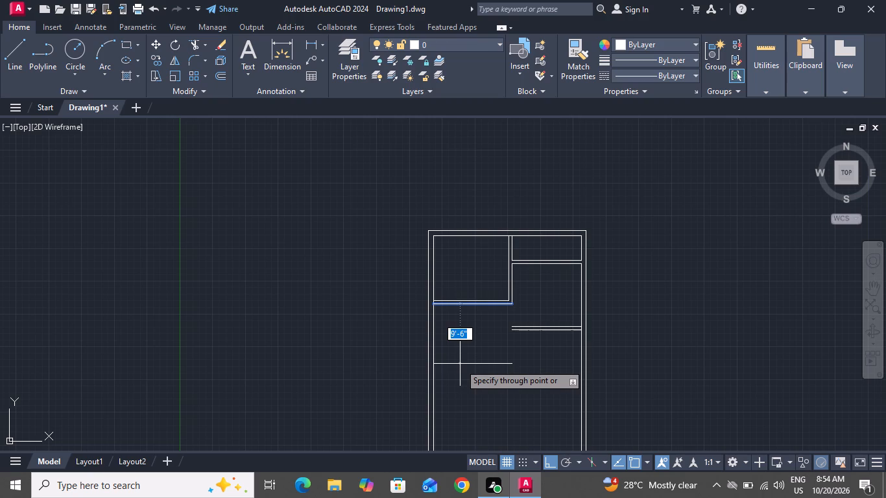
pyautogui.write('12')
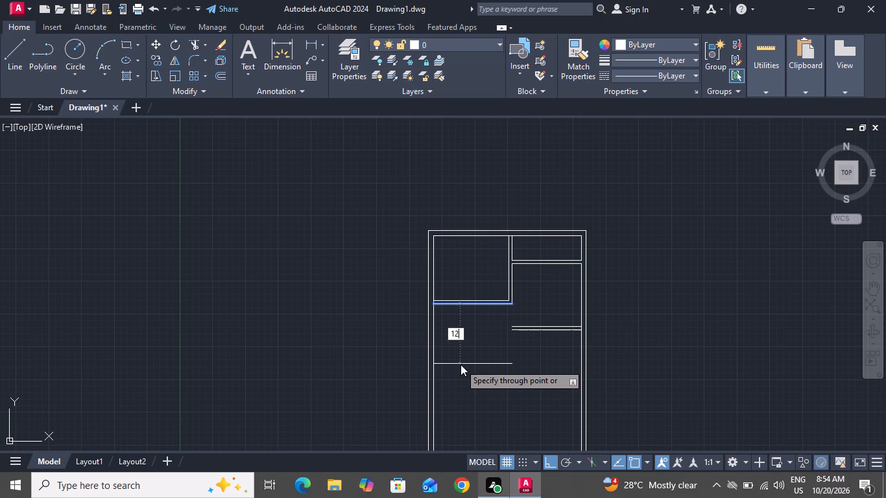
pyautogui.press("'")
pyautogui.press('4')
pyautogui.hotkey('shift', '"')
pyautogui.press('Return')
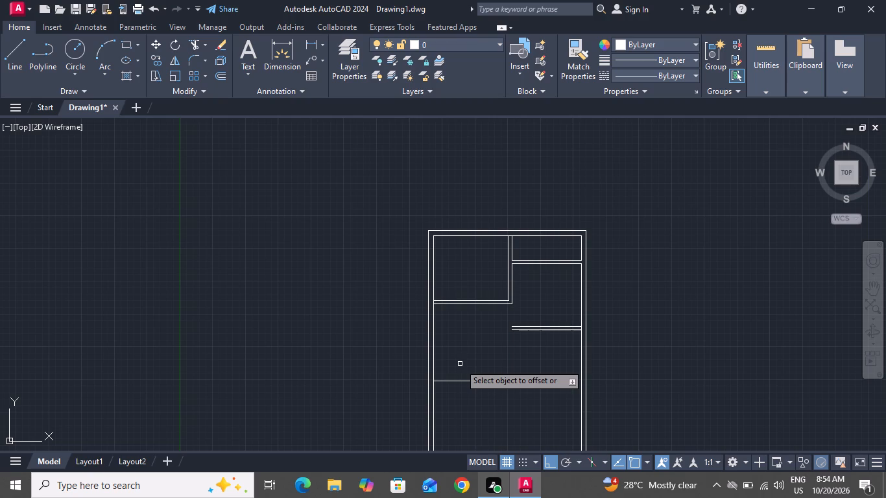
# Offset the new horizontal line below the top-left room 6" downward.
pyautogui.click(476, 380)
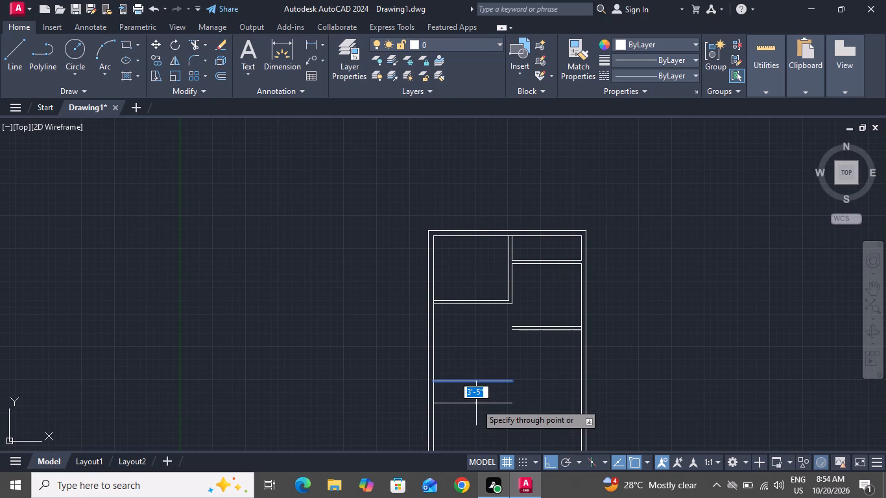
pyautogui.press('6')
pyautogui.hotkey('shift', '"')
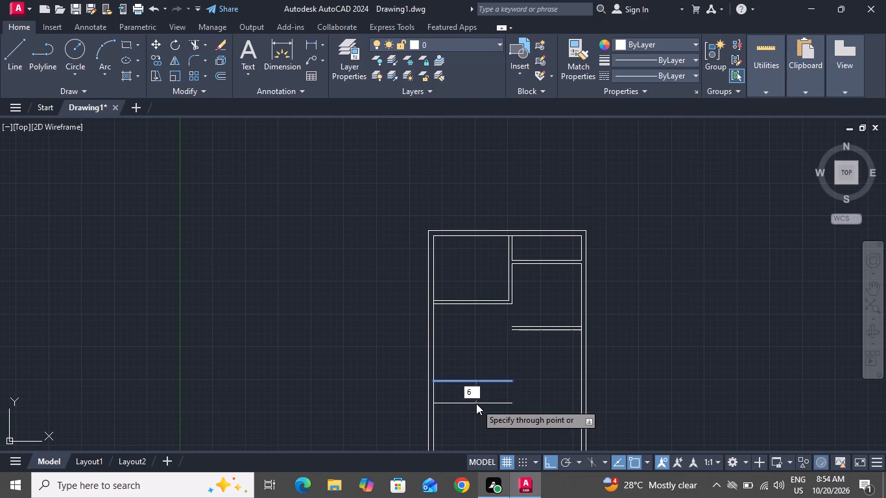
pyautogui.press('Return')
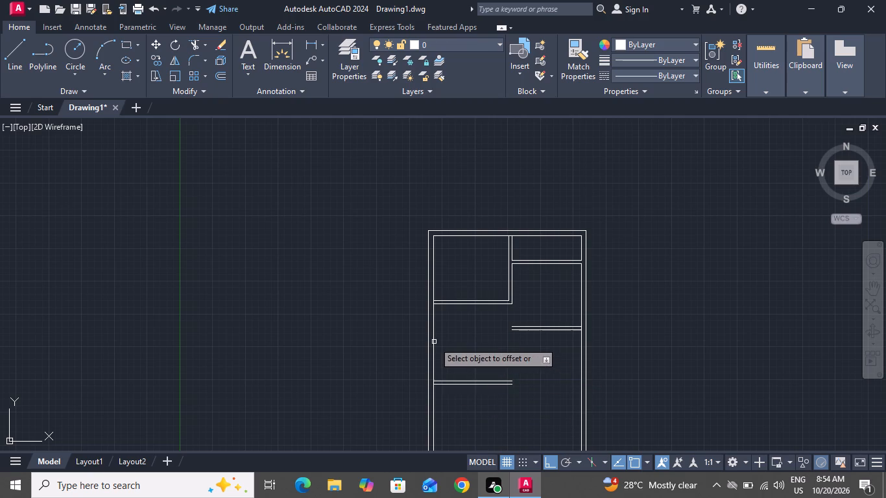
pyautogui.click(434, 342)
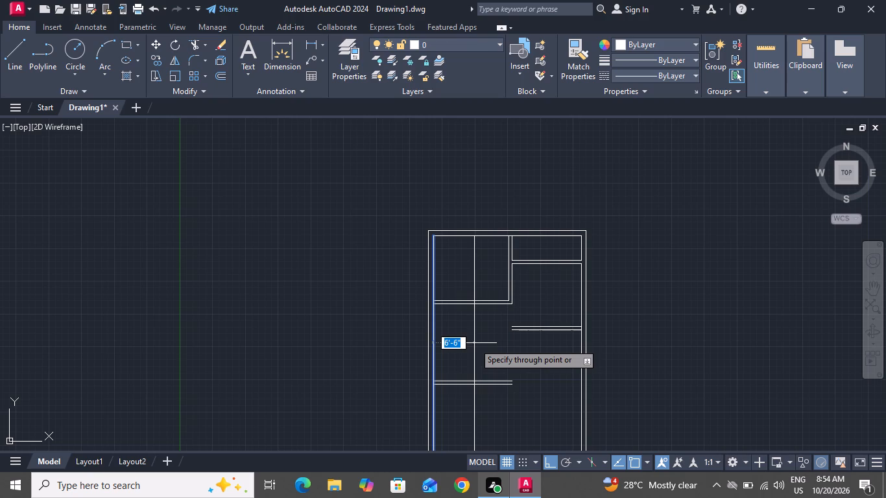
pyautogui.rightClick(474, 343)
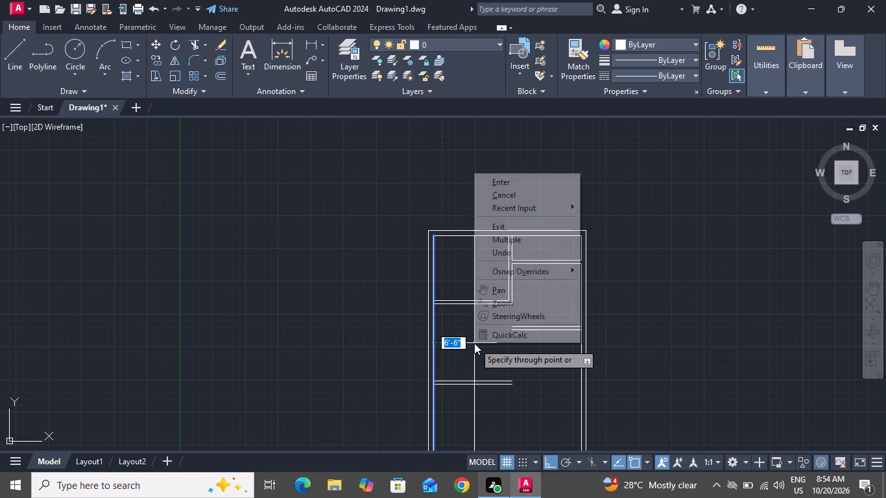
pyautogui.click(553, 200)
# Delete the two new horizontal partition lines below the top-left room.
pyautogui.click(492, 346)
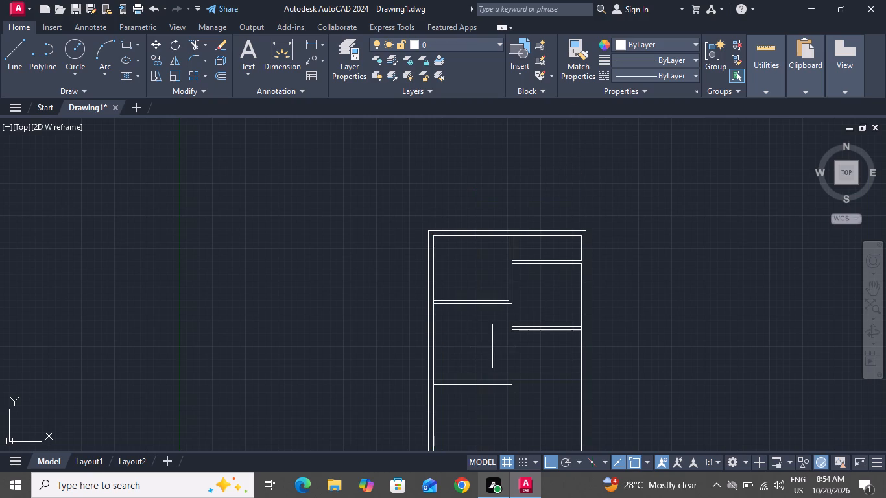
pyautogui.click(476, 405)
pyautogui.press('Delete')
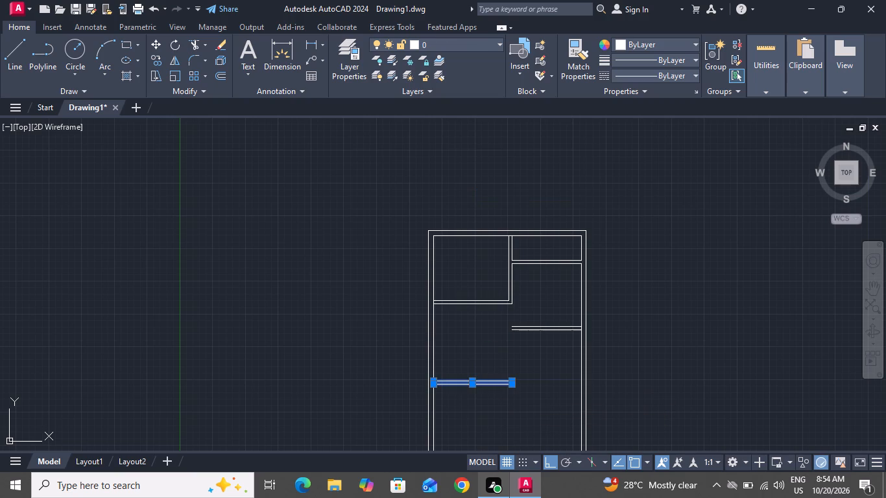
# Offset the lower line of the top-left room's bottom wall 13'8" downward.
pyautogui.write('o')
pyautogui.press('space')
pyautogui.write('t')
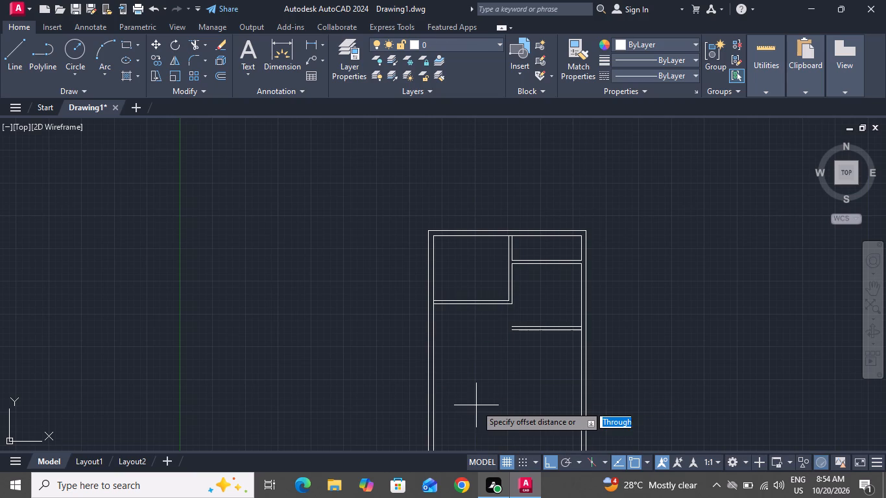
pyautogui.press('space')
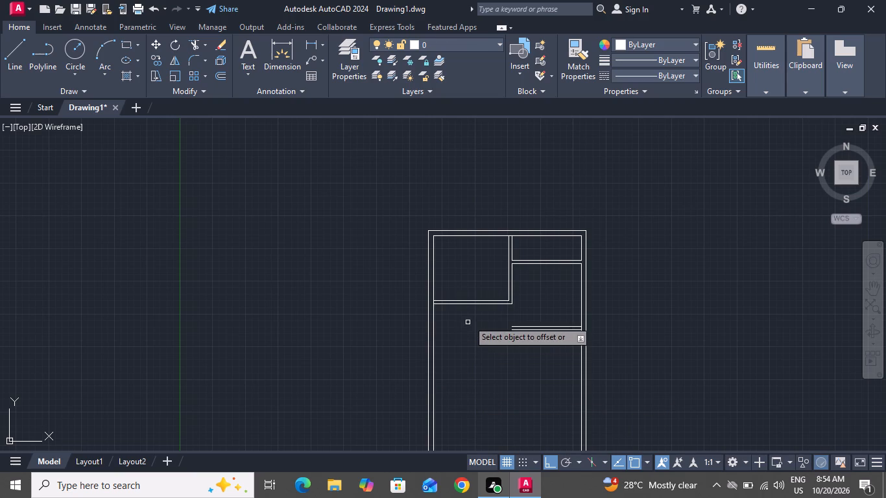
pyautogui.click(470, 305)
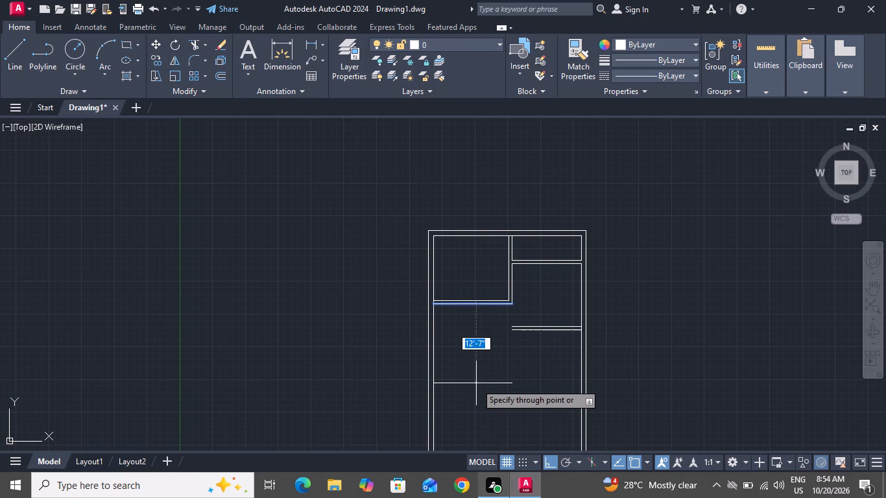
pyautogui.write('13')
pyautogui.press("'")
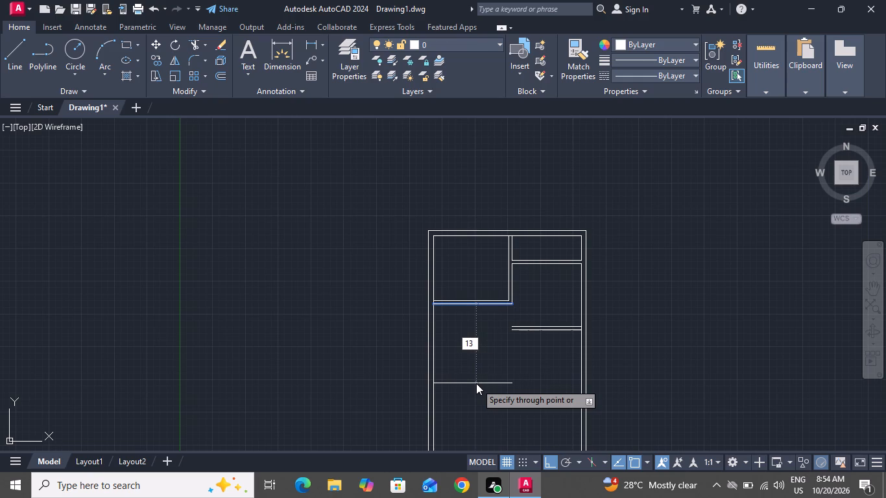
pyautogui.press('8')
pyautogui.hotkey('shift', '"')
pyautogui.press('Return')
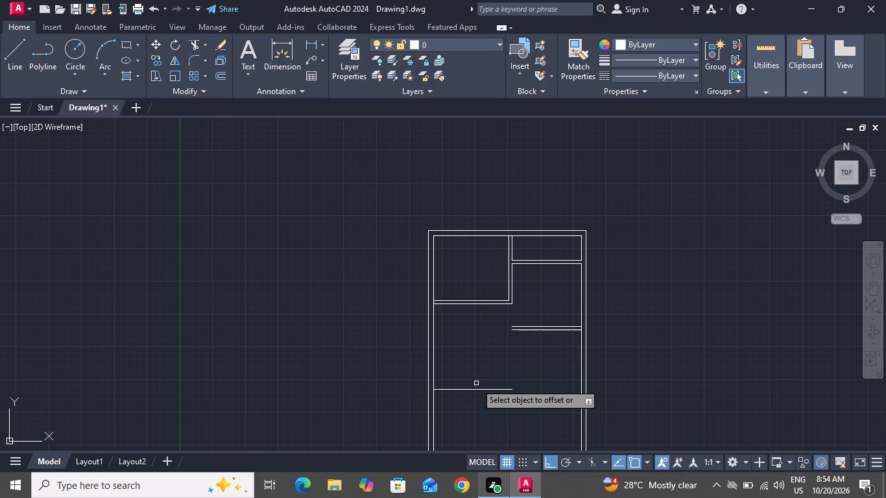
# Offset the new horizontal line on the left side of the plan 6" downward to give the partition its thickness.
pyautogui.click(485, 389)
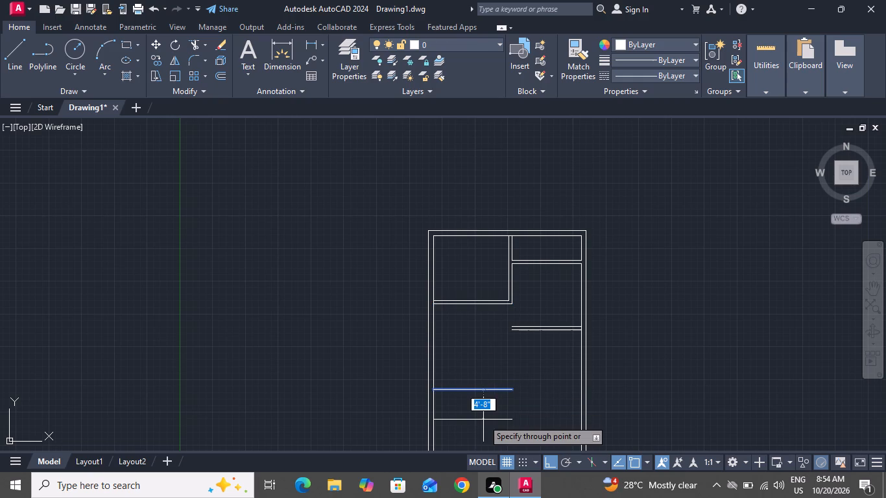
pyautogui.press('6')
pyautogui.hotkey('shift', '"')
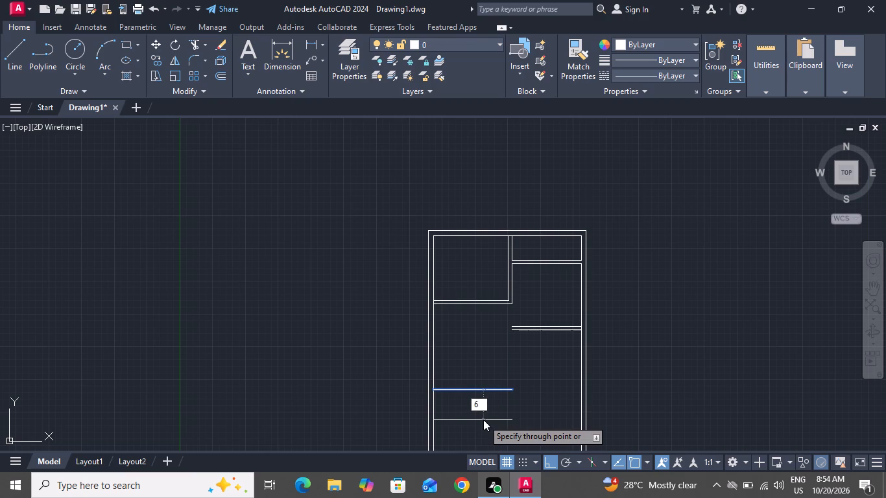
pyautogui.press('Return')
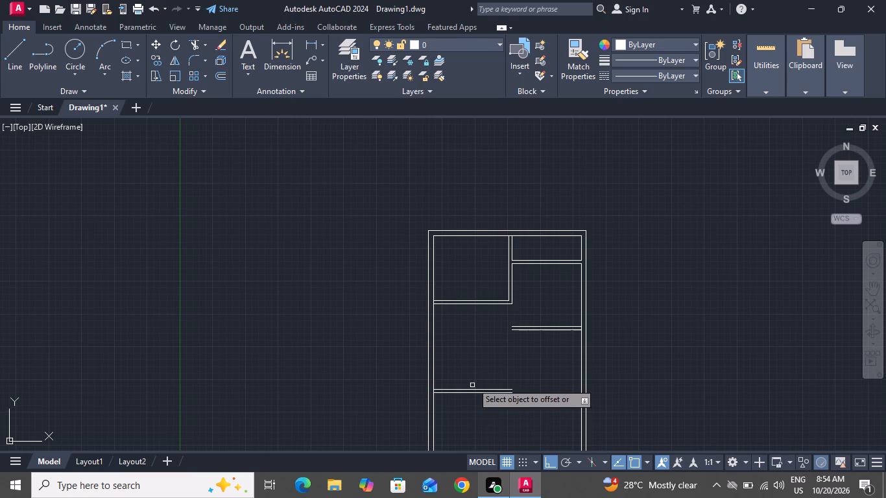
# Offset the inner line of the left outer wall 12'4" to the right, into the plan.
pyautogui.click(433, 348)
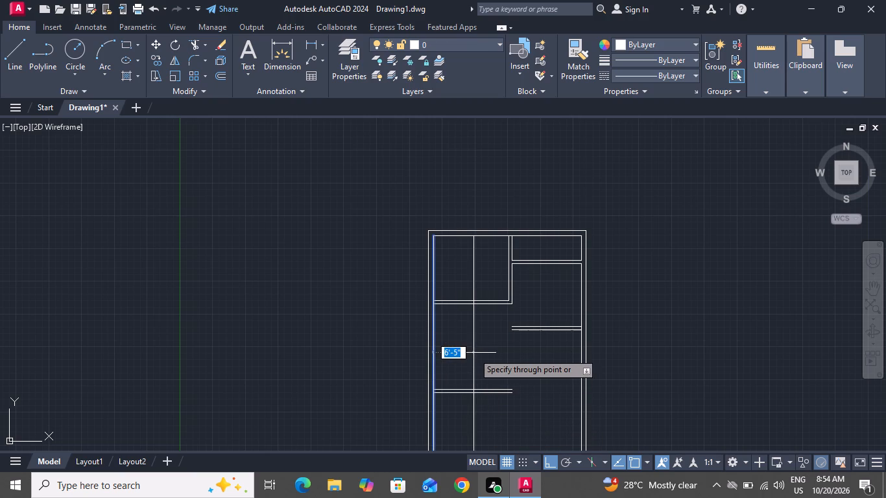
pyautogui.write('12')
pyautogui.press("'")
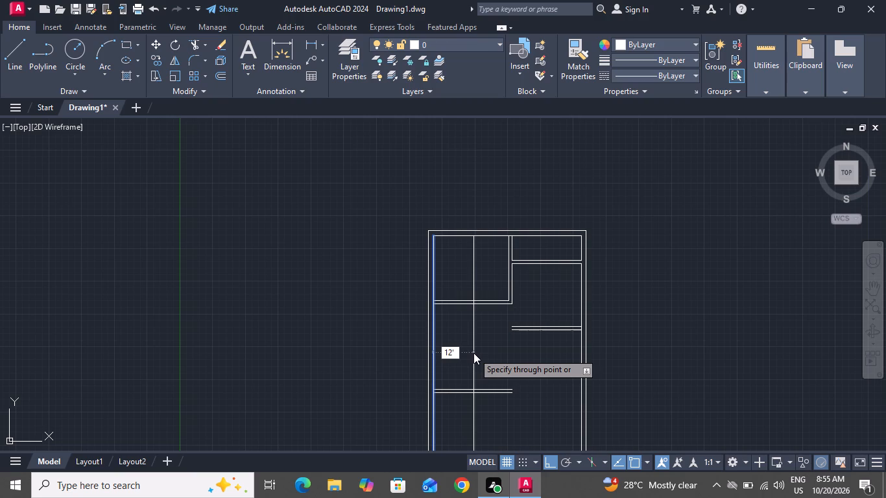
pyautogui.press('4')
pyautogui.hotkey('shift', '"')
pyautogui.press('Return')
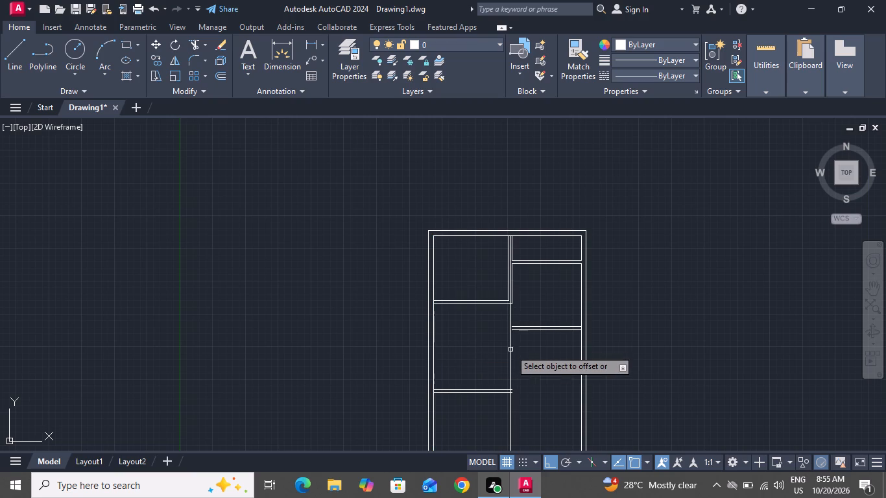
# Offset the new full-height vertical line 6" to the right to give the middle partition its thickness.
pyautogui.scroll(1, 519, 359)
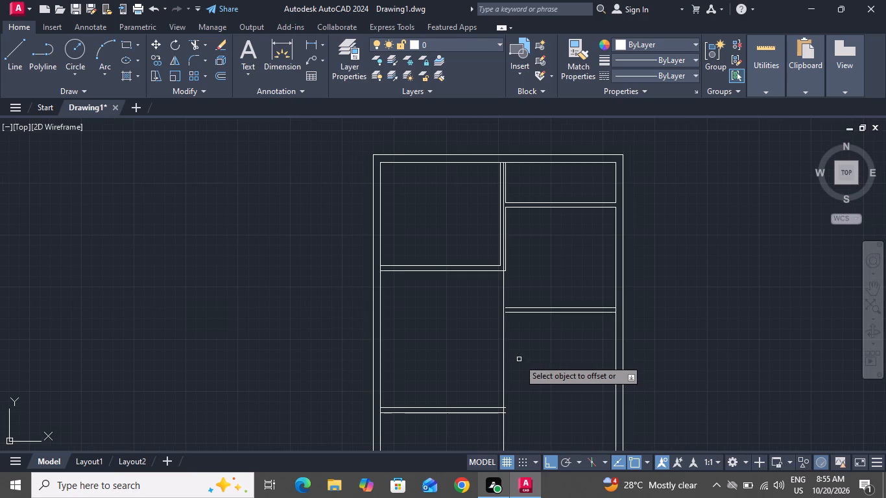
pyautogui.scroll(1, 514, 359)
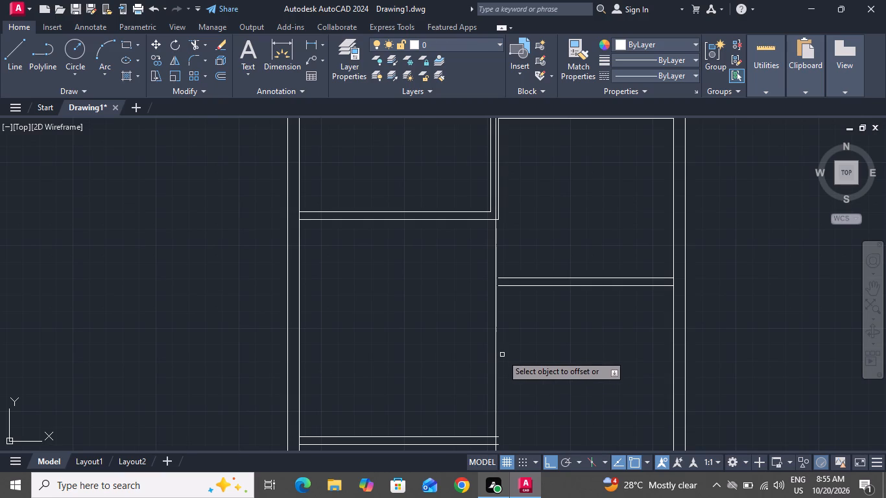
pyautogui.scroll(1, 502, 355)
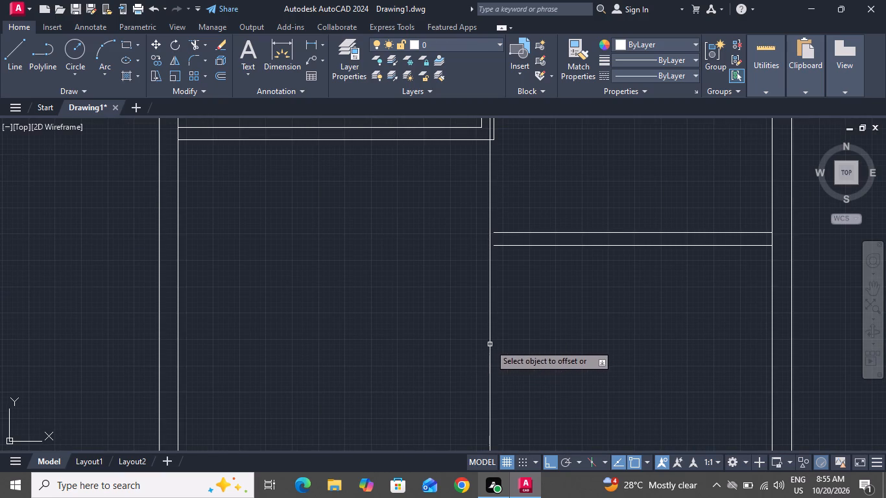
pyautogui.click(490, 344)
pyautogui.press('6')
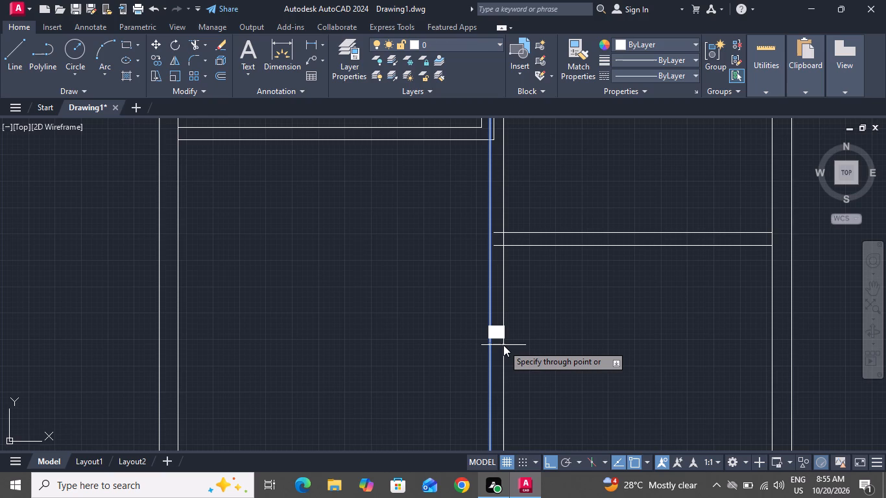
pyautogui.hotkey('shift', '"')
pyautogui.press('Return')
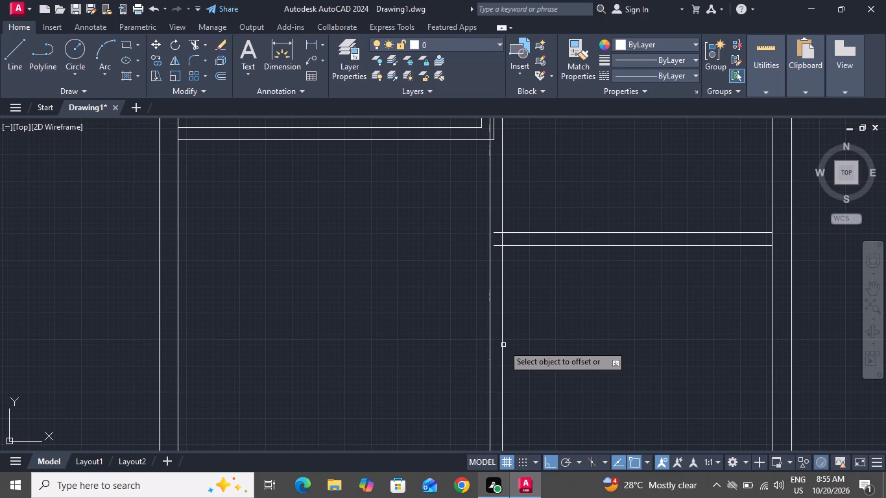
pyautogui.scroll(-1, 503, 345)
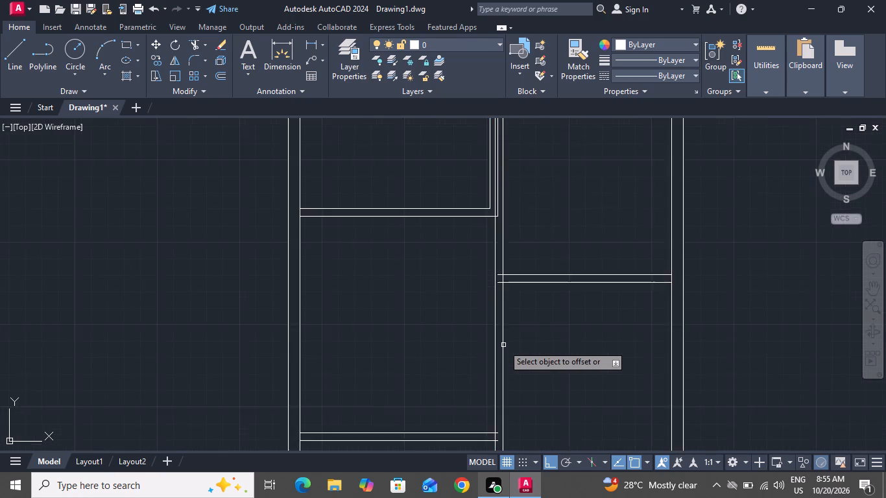
pyautogui.scroll(-1, 503, 345)
pyautogui.rightClick(503, 345)
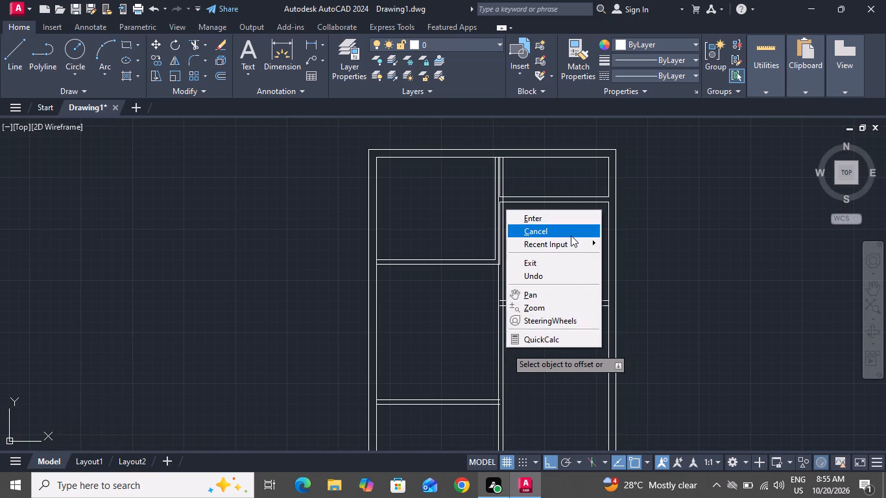
pyautogui.click(571, 235)
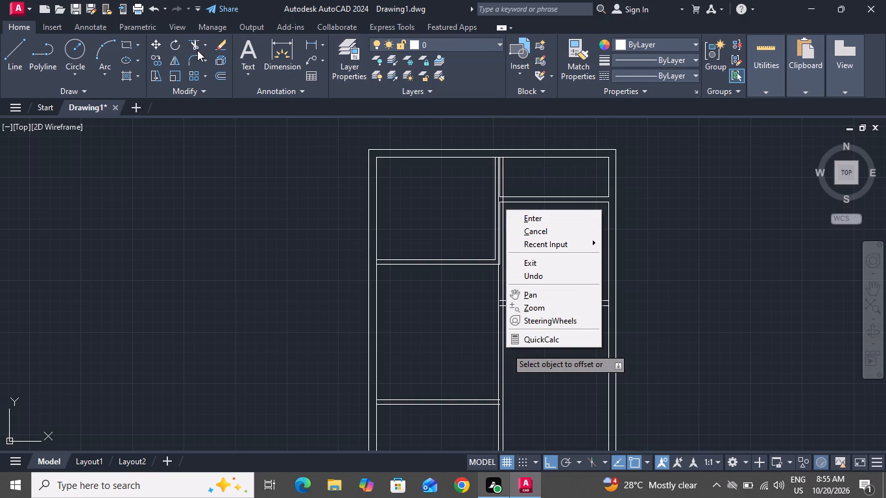
# Trim the right line of the new vertical partition inside the small top-right room and across the wall below that room.
pyautogui.click(193, 43)
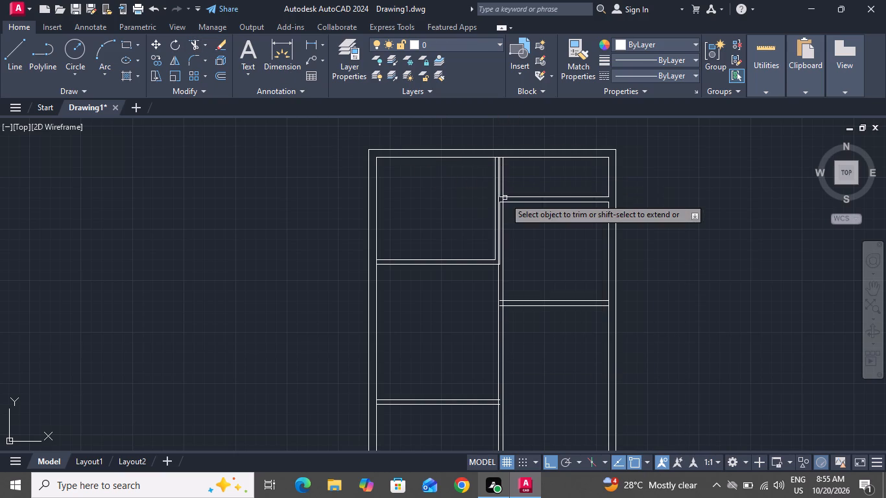
pyautogui.scroll(3, 505, 198)
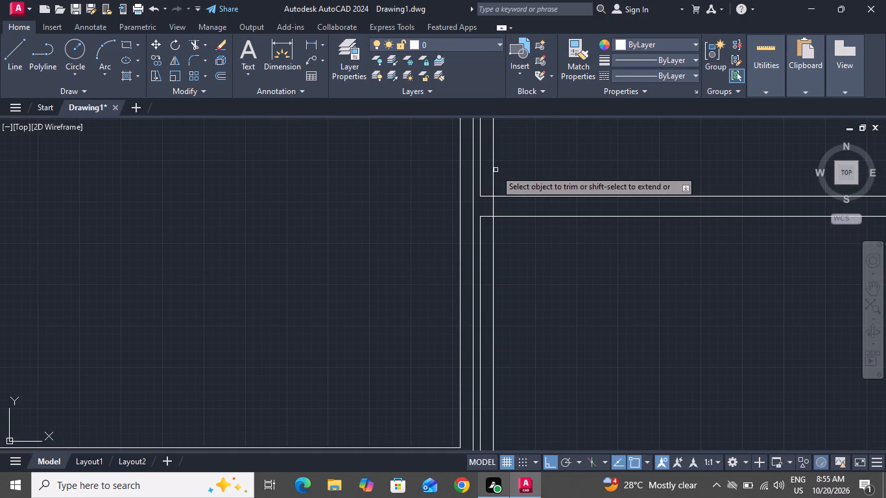
pyautogui.click(496, 170)
pyautogui.click(496, 170)
pyautogui.click(492, 176)
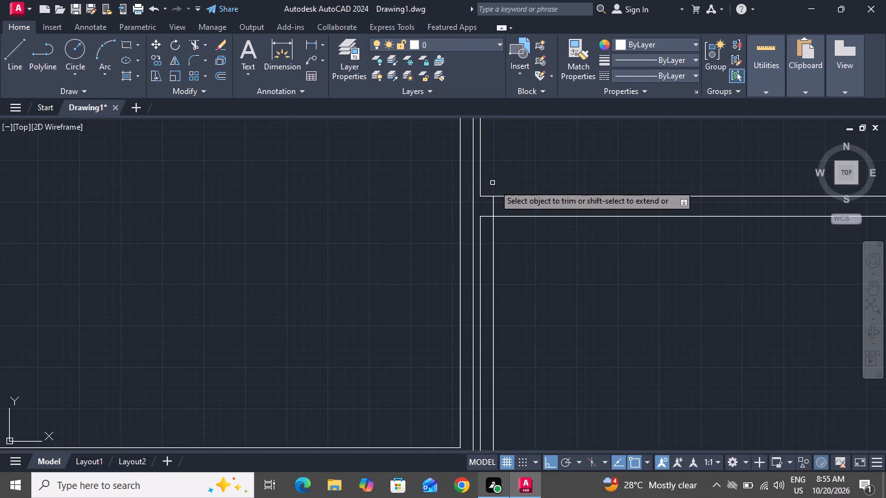
pyautogui.click(492, 207)
pyautogui.click(503, 211)
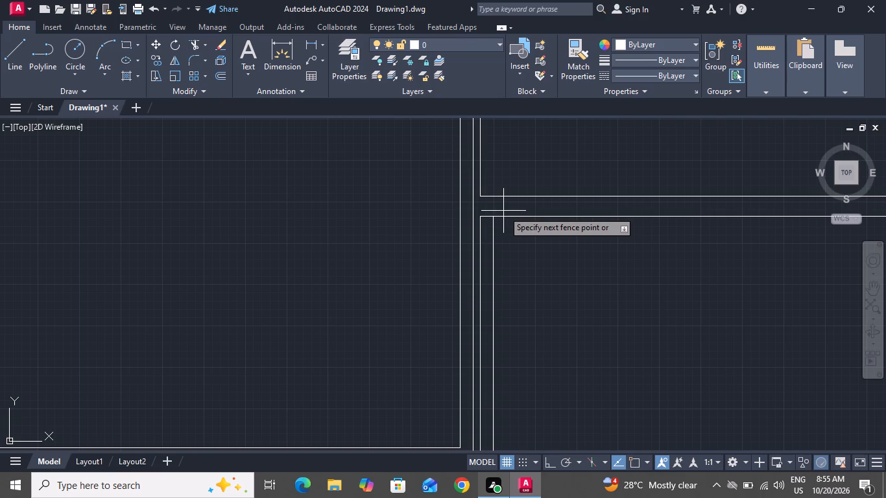
pyautogui.scroll(-1, 512, 214)
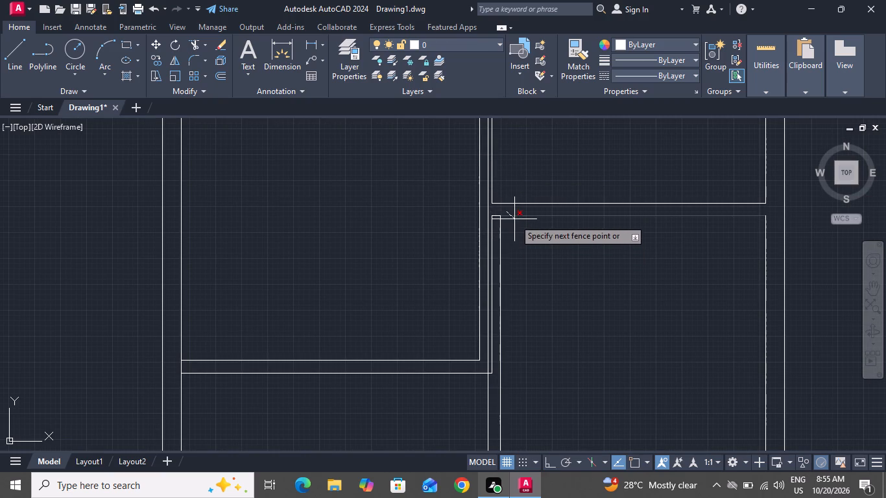
pyautogui.scroll(2, 517, 216)
pyautogui.click(538, 193)
pyautogui.scroll(-4, 487, 252)
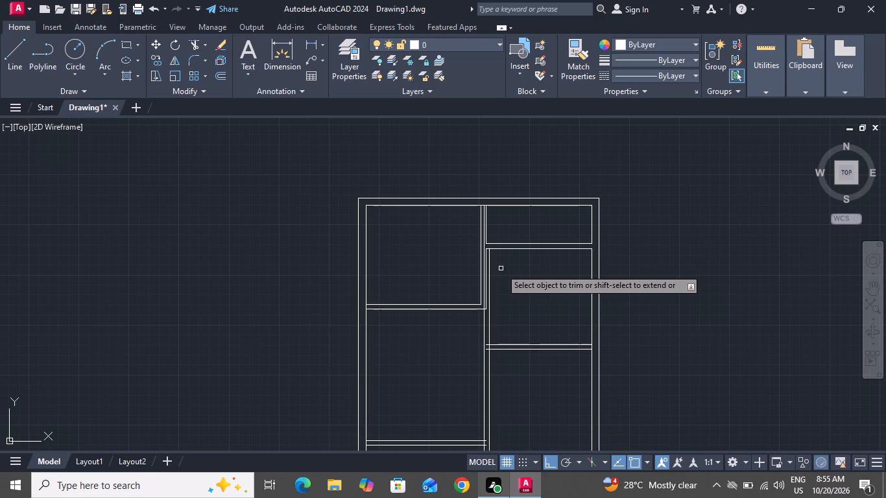
pyautogui.scroll(-2, 501, 268)
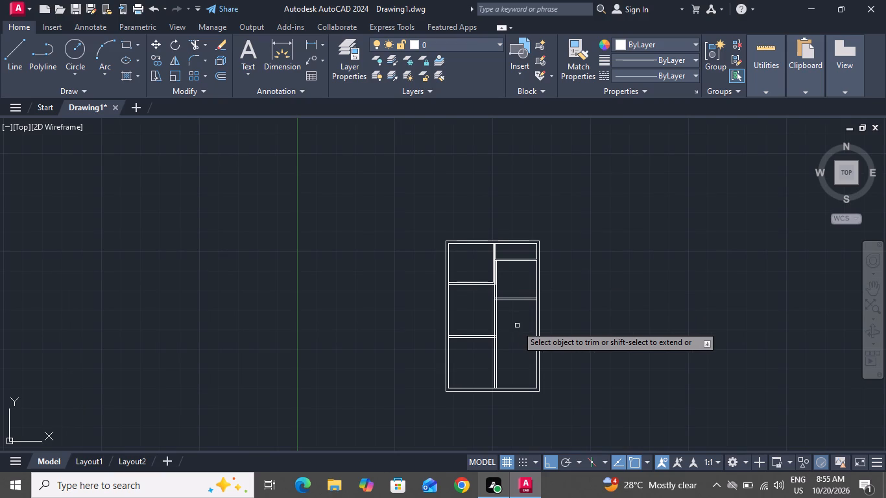
pyautogui.moveTo(517, 326); pyautogui.dragTo(516, 332, button='right')
pyautogui.click(560, 177)
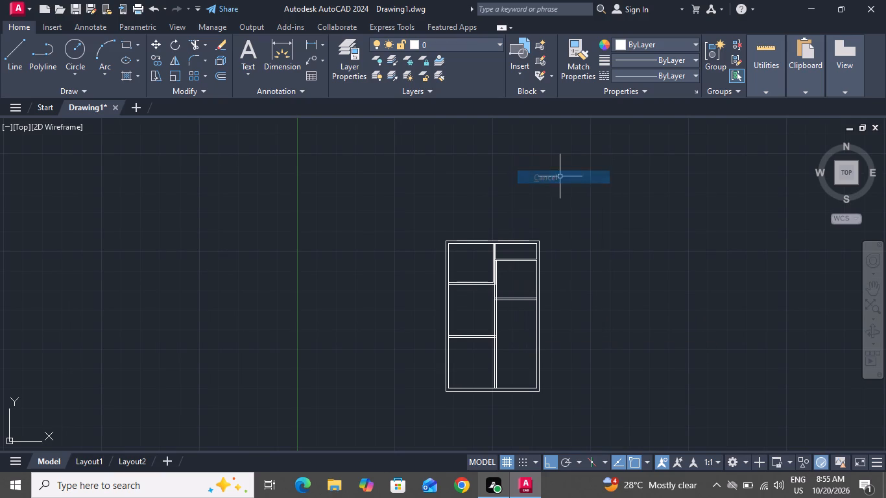
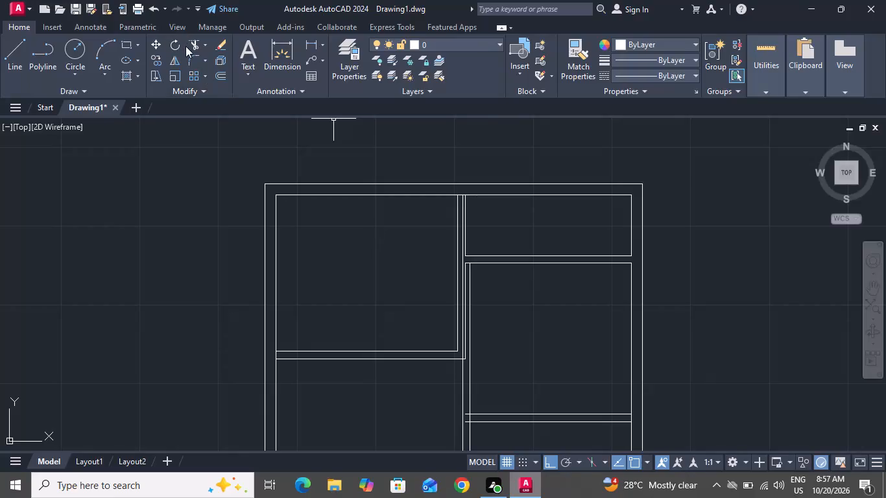
# Trim the new vertical partition lines in the gap below the upper-left room's corner and the surplus line inside that room's right wall.
pyautogui.click(196, 45)
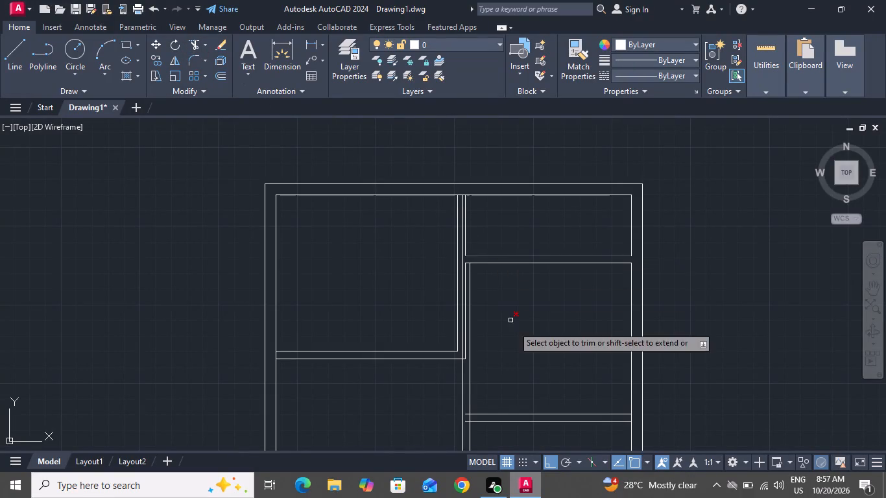
pyautogui.click(482, 373)
pyautogui.click(443, 379)
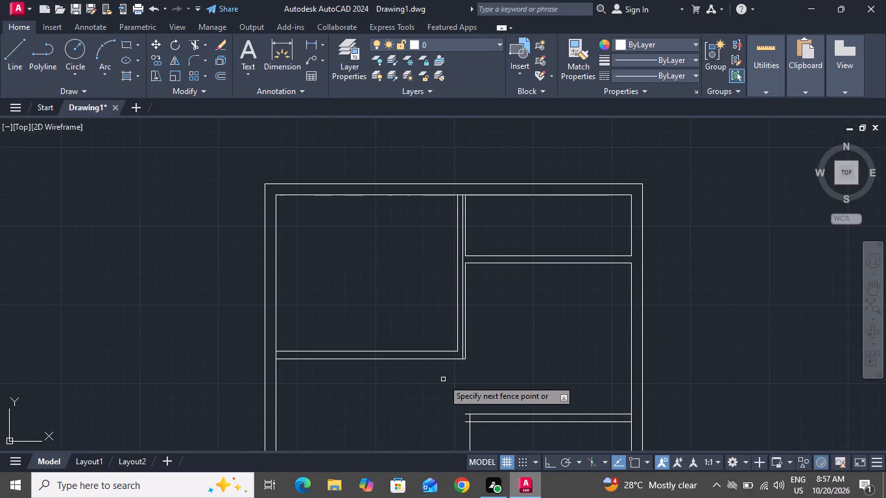
pyautogui.scroll(3, 462, 220)
pyautogui.click(462, 217)
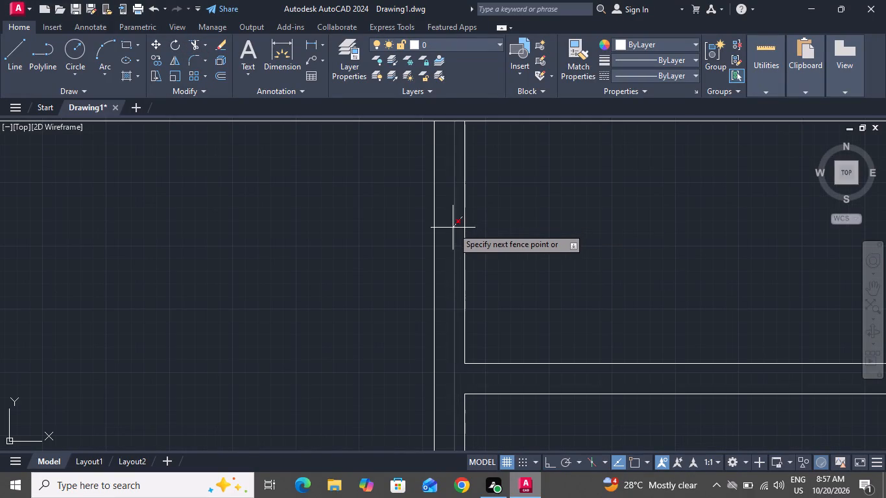
pyautogui.click(453, 228)
# Trim the short ends of the right-hand horizontal partition that project left of the remaining vertical partition line.
pyautogui.scroll(-3, 494, 192)
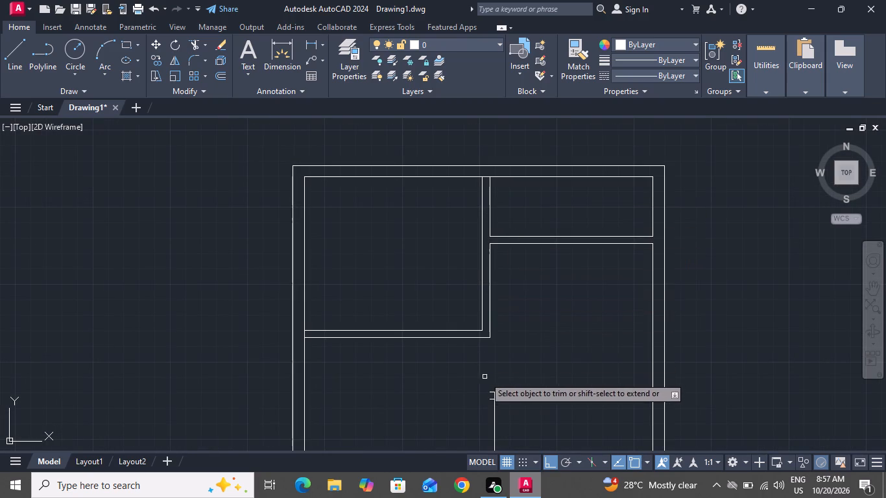
pyautogui.scroll(1, 490, 405)
pyautogui.click(488, 399)
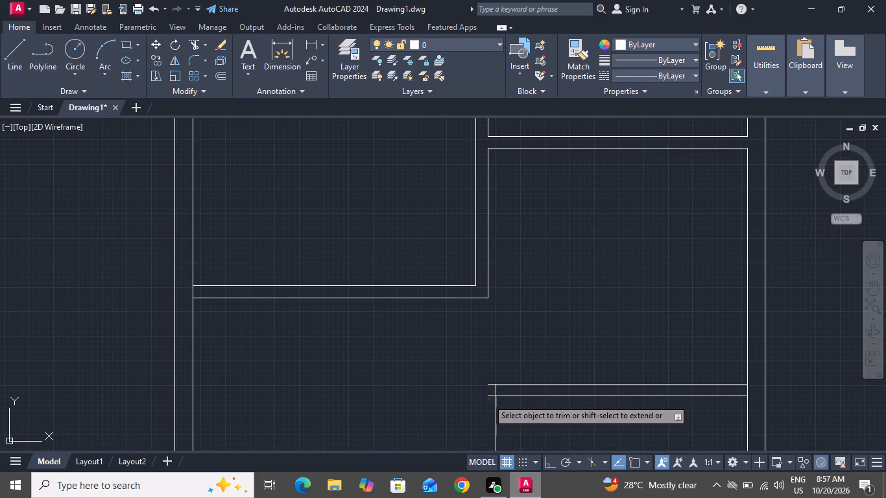
pyautogui.click(493, 374)
pyautogui.rightClick(493, 369)
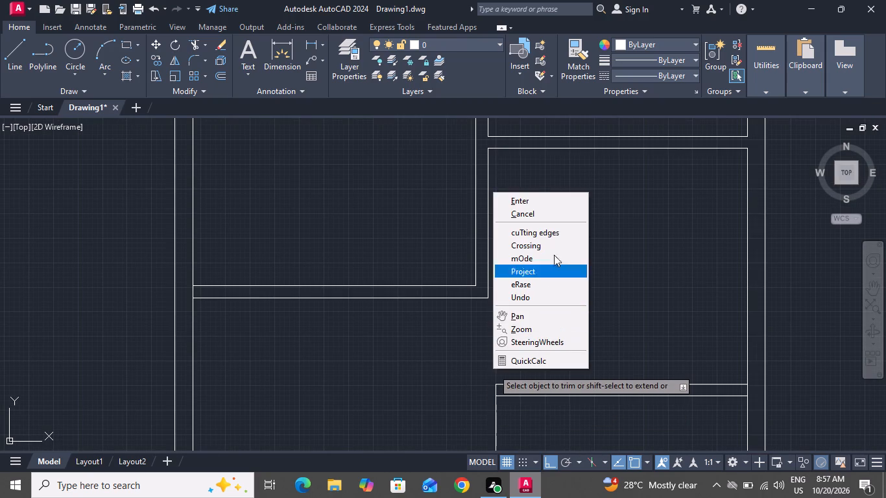
pyautogui.click(556, 215)
# Offset the remaining lower vertical partition line 6" to the left to give the partition its thickness.
pyautogui.scroll(-3, 571, 231)
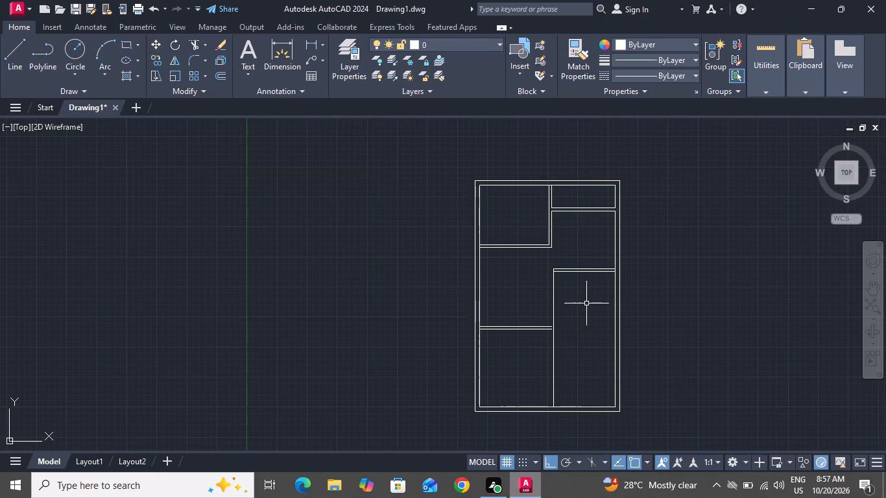
pyautogui.write('o')
pyautogui.press('space')
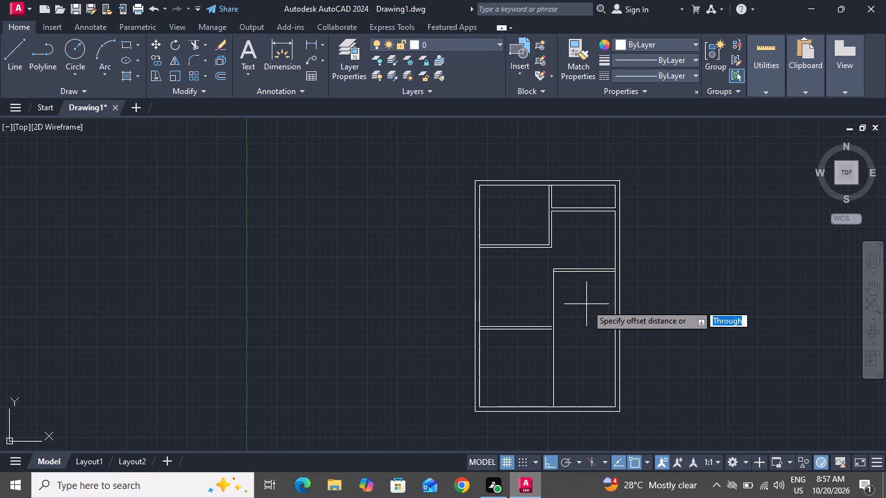
pyautogui.press('6')
pyautogui.hotkey('shift', '"')
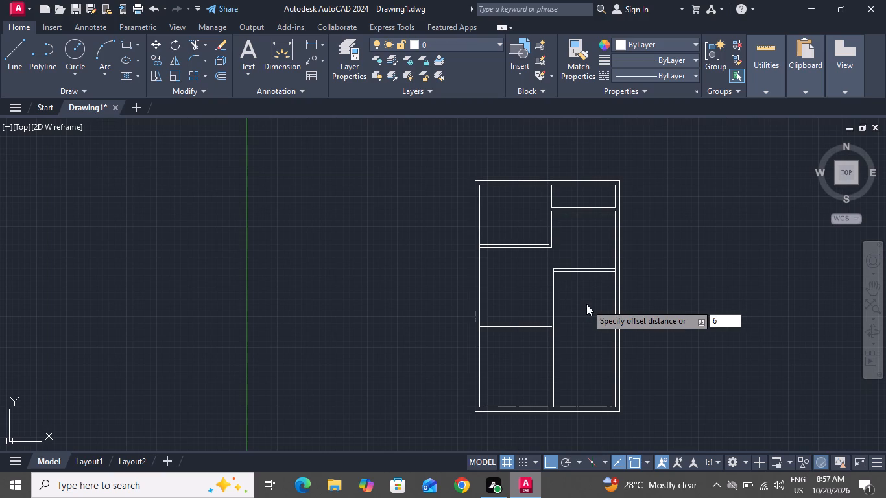
pyautogui.press('Return')
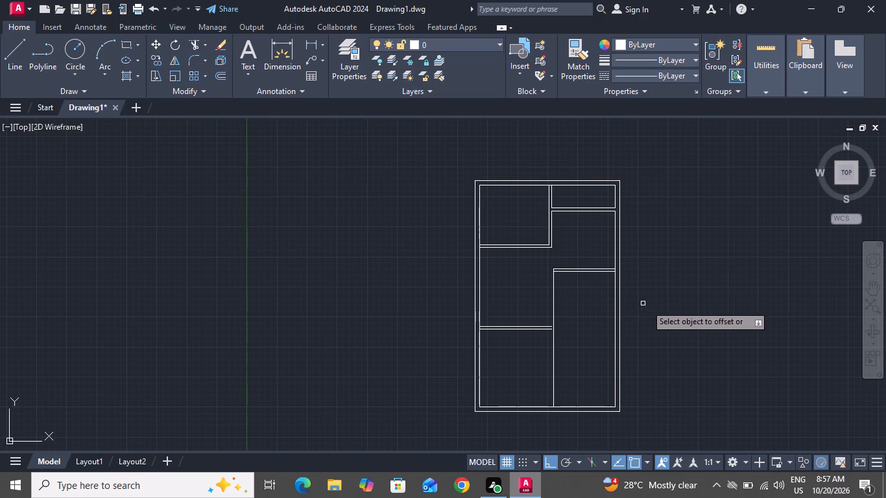
pyautogui.click(555, 302)
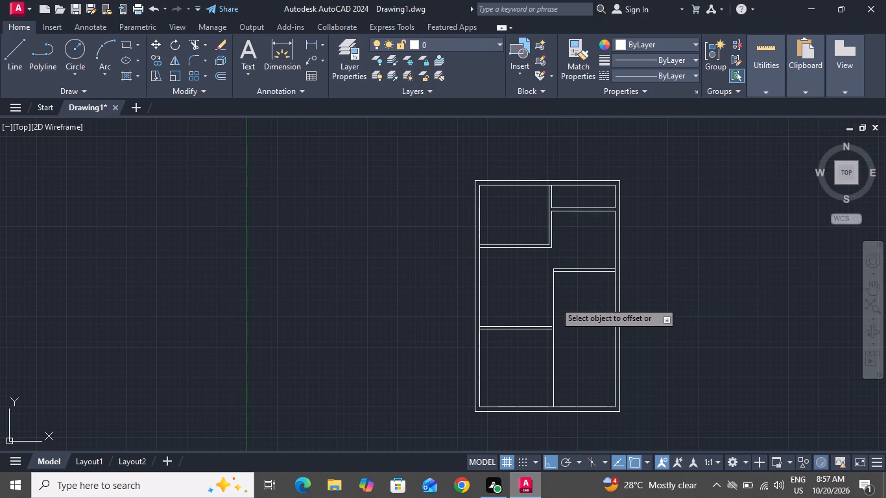
pyautogui.click(546, 300)
pyautogui.rightClick(546, 300)
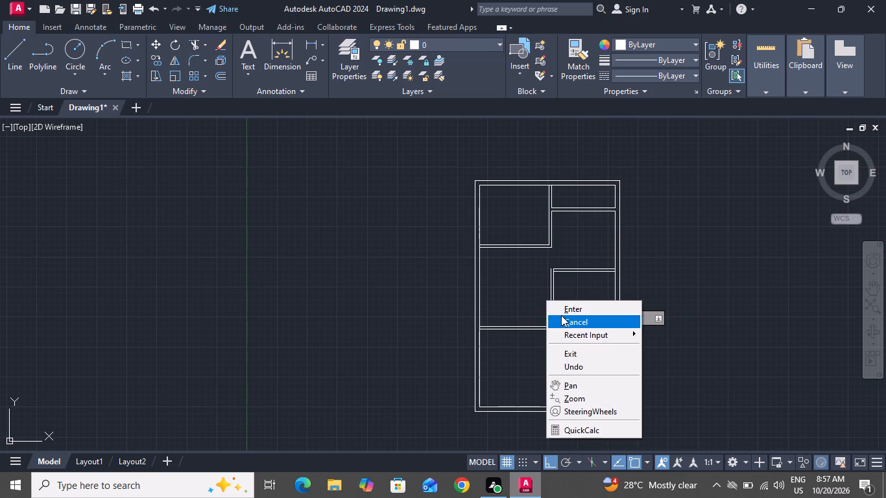
pyautogui.click(563, 320)
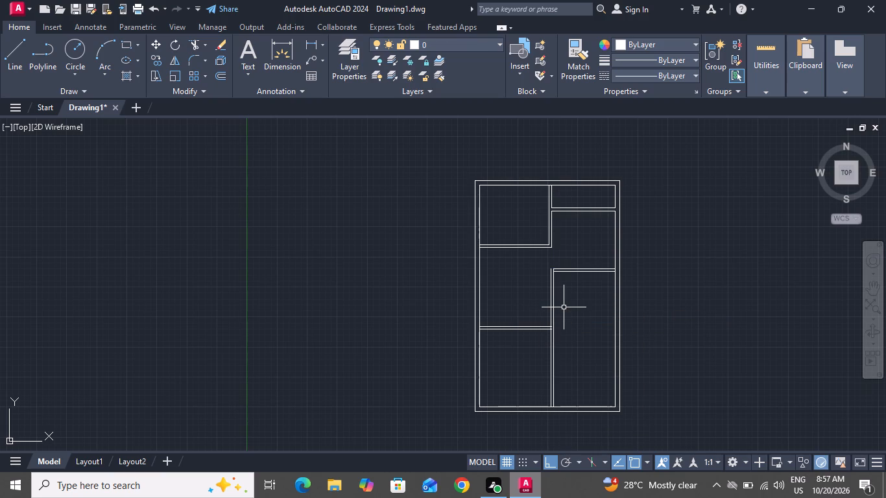
# Using the Through option, offset the lower line of the right-hand horizontal partition 4'4" downward.
pyautogui.write('o')
pyautogui.press('space')
pyautogui.press('t')
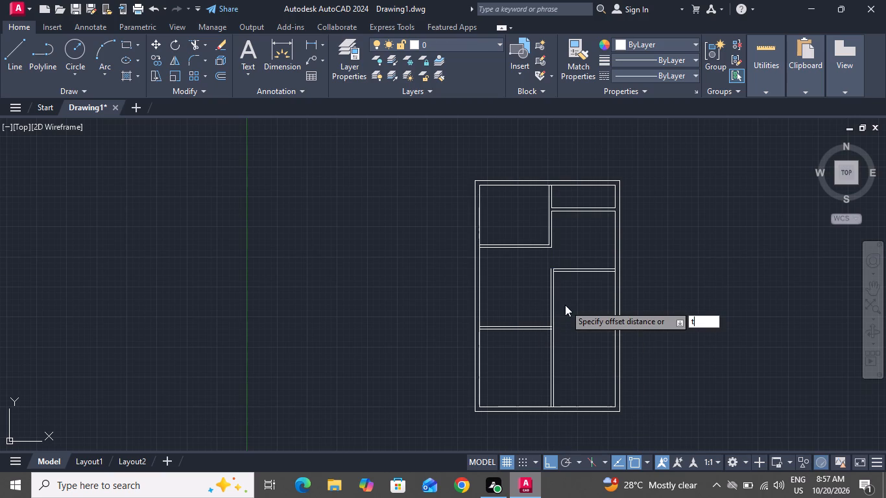
pyautogui.press('space')
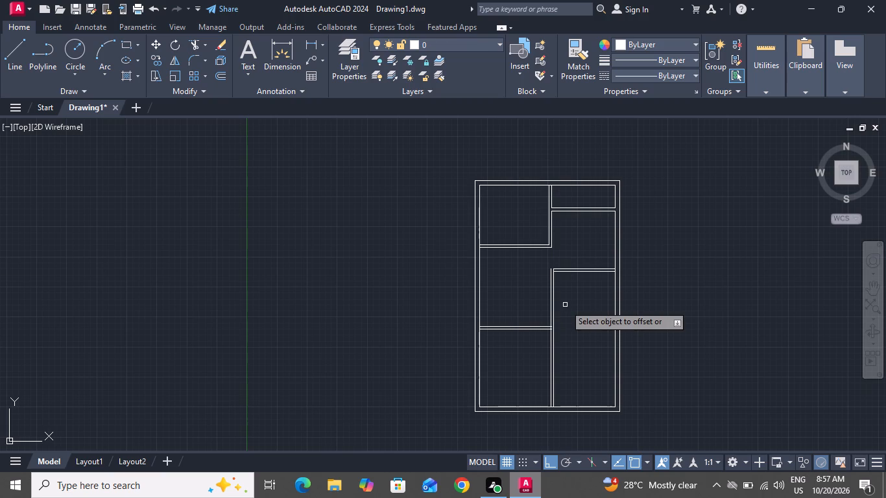
pyautogui.scroll(2, 593, 285)
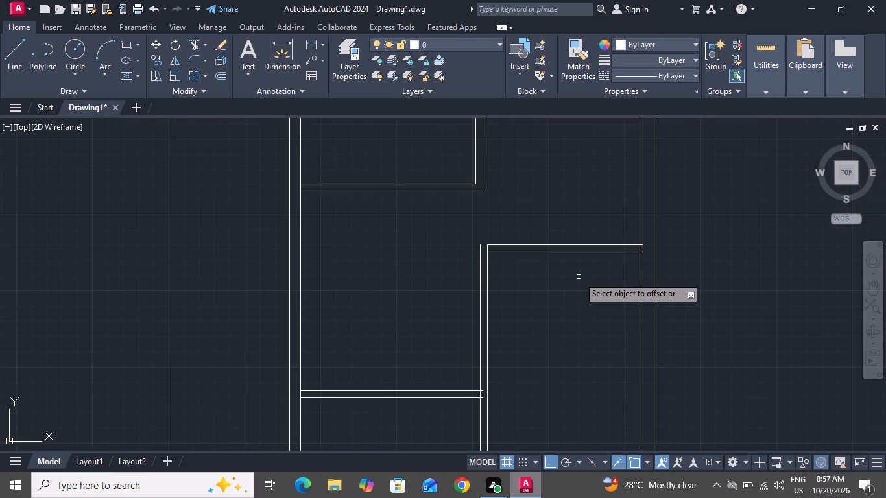
pyautogui.click(582, 251)
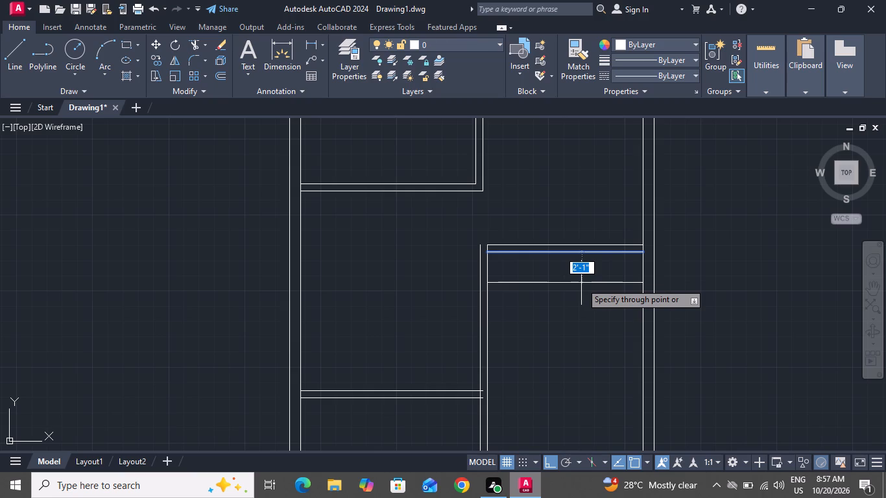
pyautogui.write("4'4")
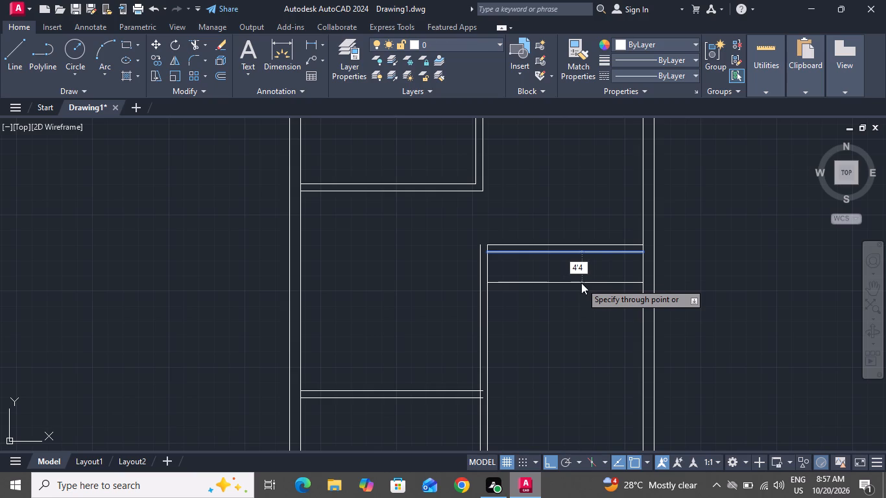
pyautogui.hotkey('shift', '"')
pyautogui.press('Return')
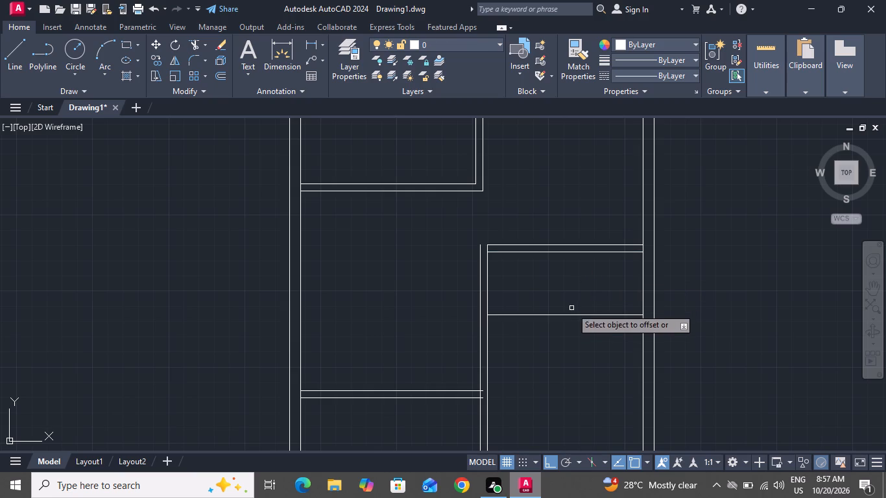
# Offset the new horizontal line 6" downward to form the partition's thickness.
pyautogui.click(571, 315)
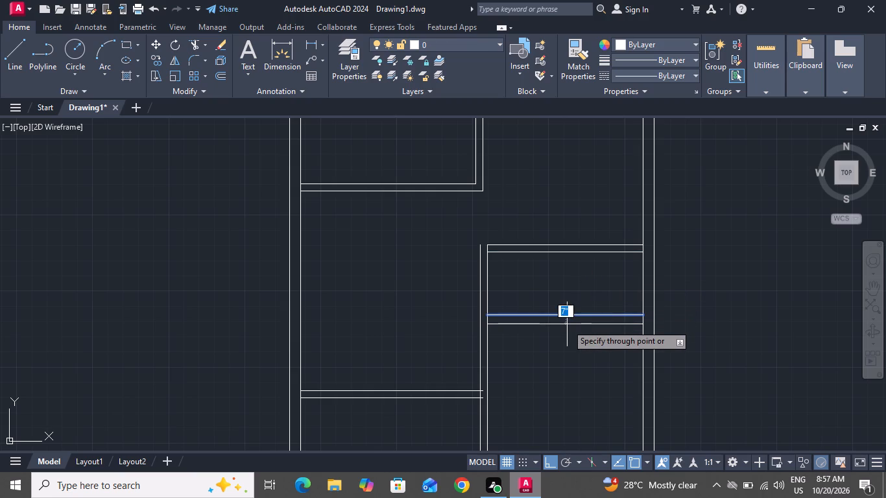
pyautogui.press('6')
pyautogui.hotkey('shift', '"')
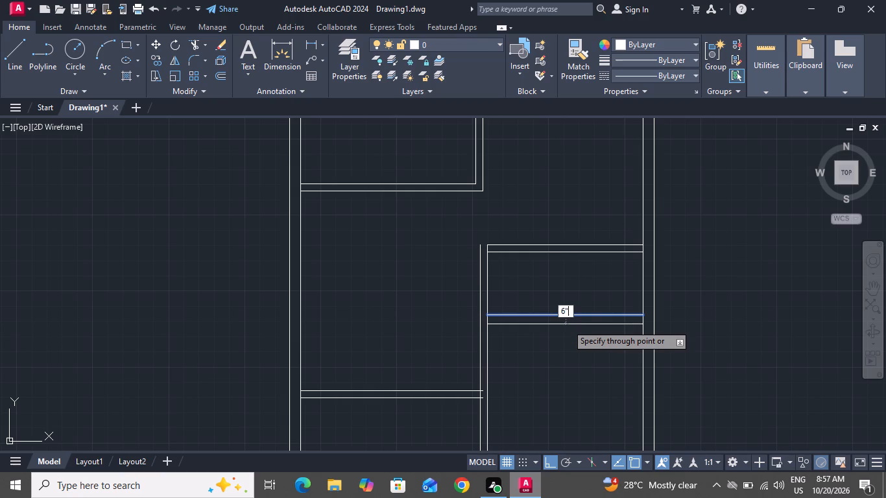
pyautogui.press('Return')
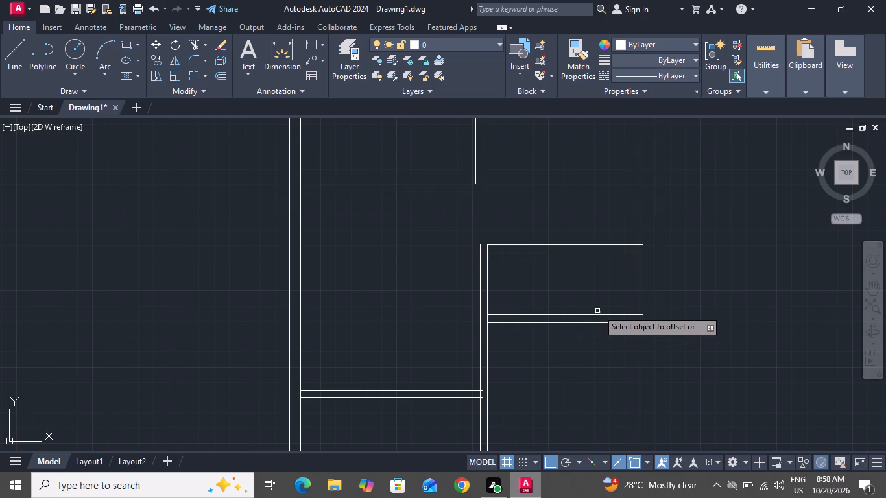
# Offset the right line of the lower vertical partition 8'4" to the right.
pyautogui.click(488, 268)
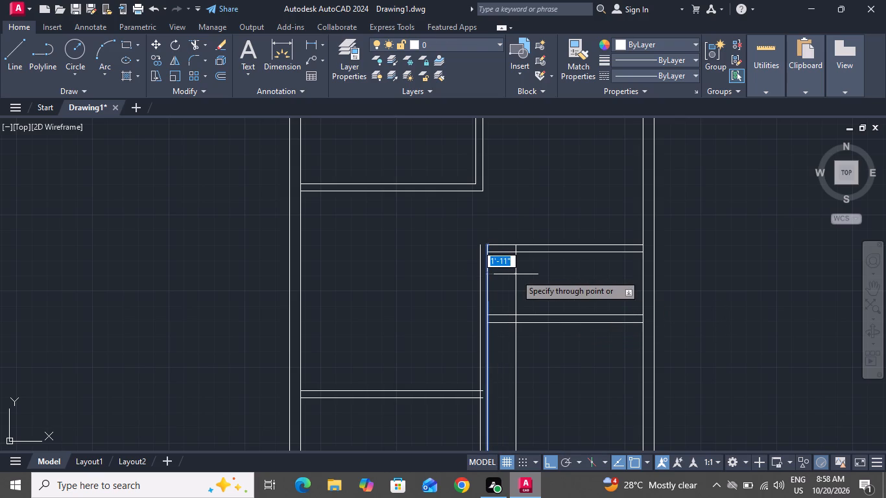
pyautogui.write("8'4")
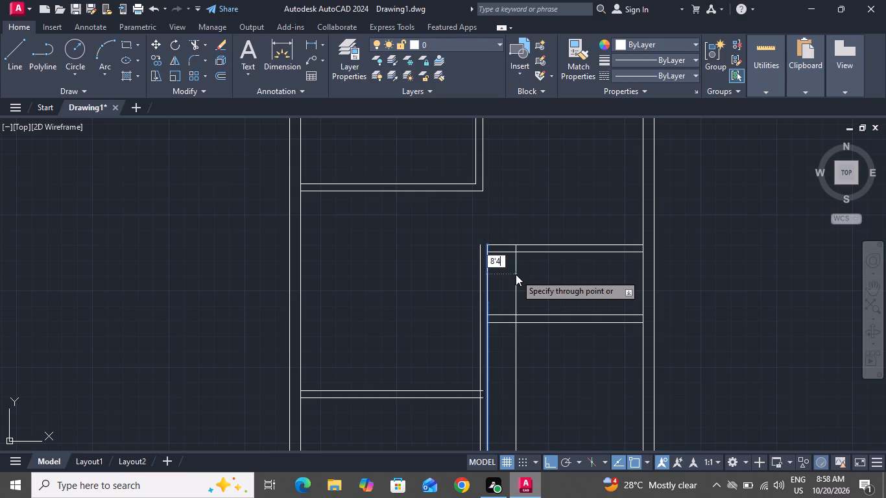
pyautogui.hotkey('shift', '"')
pyautogui.press('space')
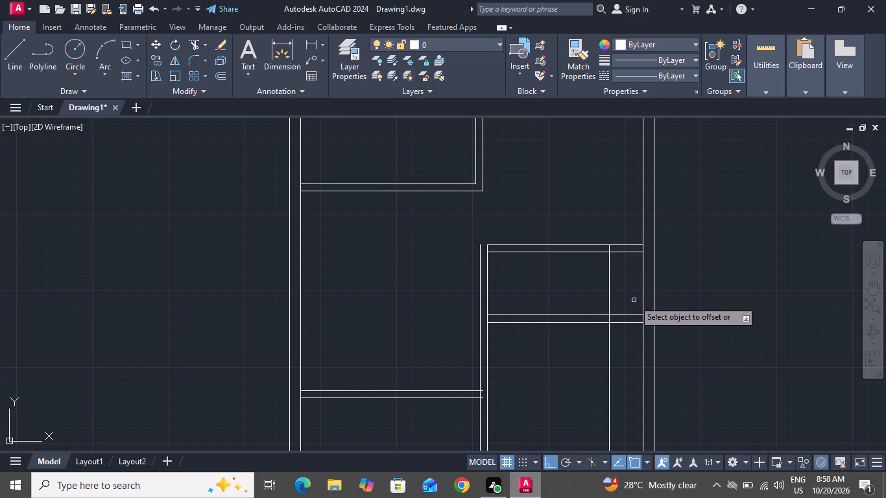
# Offset the new vertical line near the right outer wall 6" to the right for the partition thickness, ending the Offset command.
pyautogui.scroll(2, 626, 286)
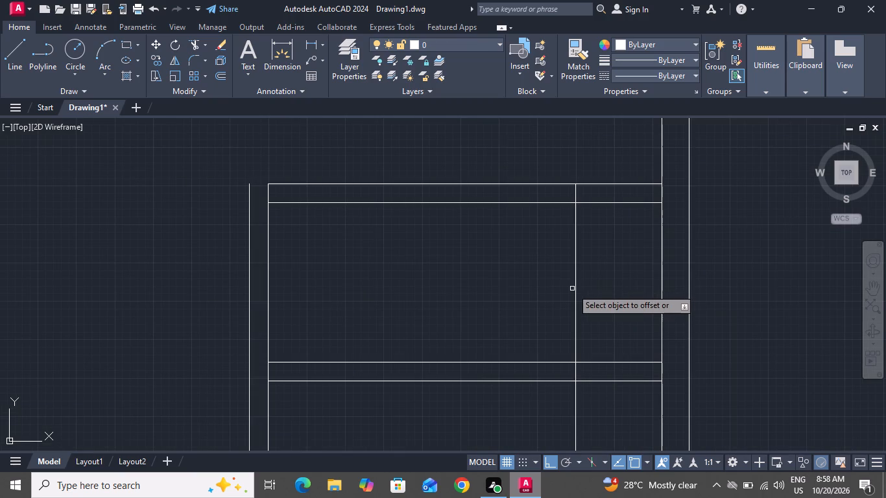
pyautogui.click(575, 289)
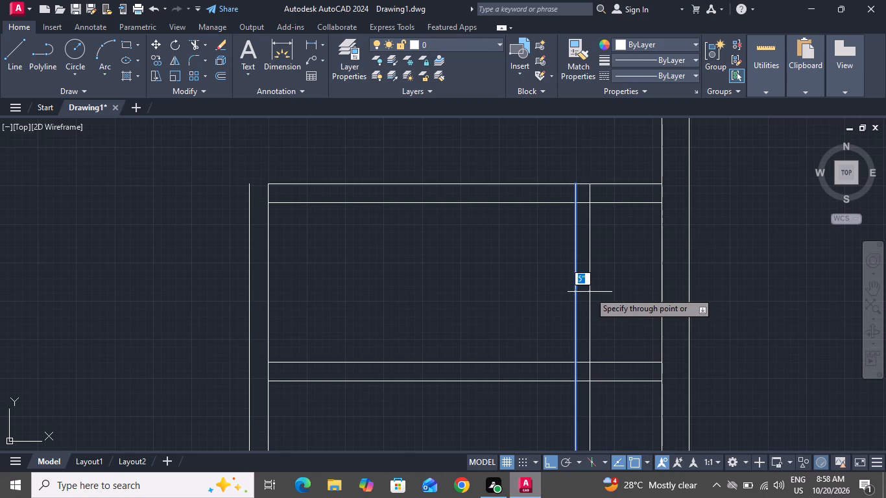
pyautogui.press('6')
pyautogui.hotkey('shift', '"')
pyautogui.press('Return')
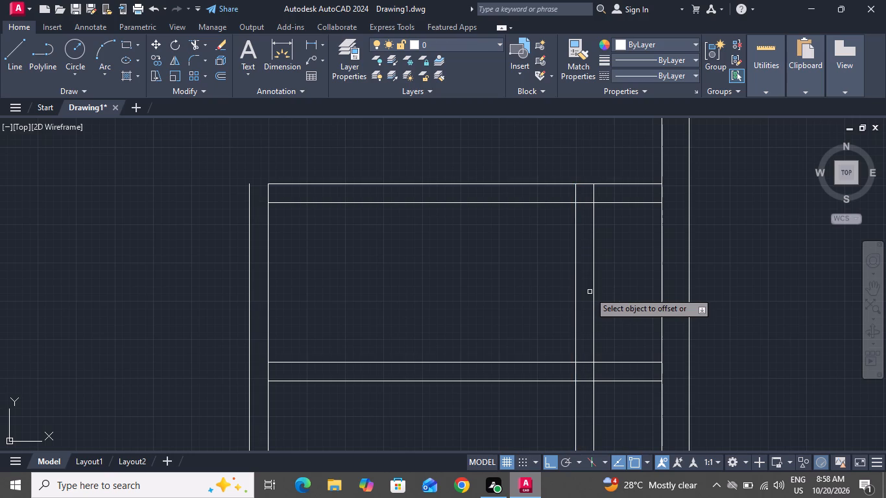
pyautogui.scroll(-4, 590, 292)
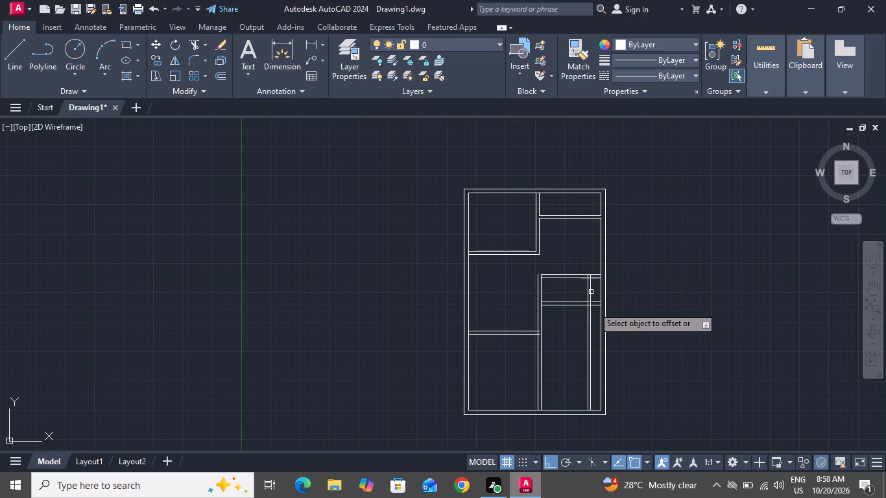
pyautogui.rightClick(572, 325)
pyautogui.click(593, 351)
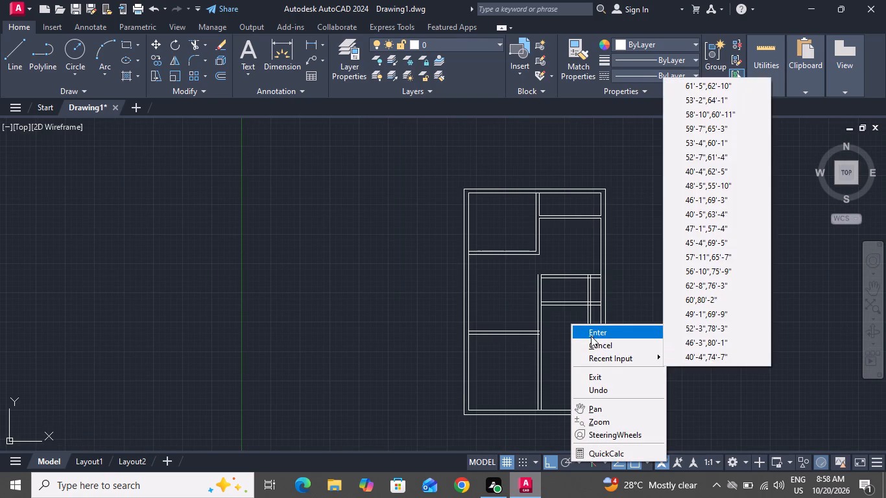
pyautogui.click(594, 343)
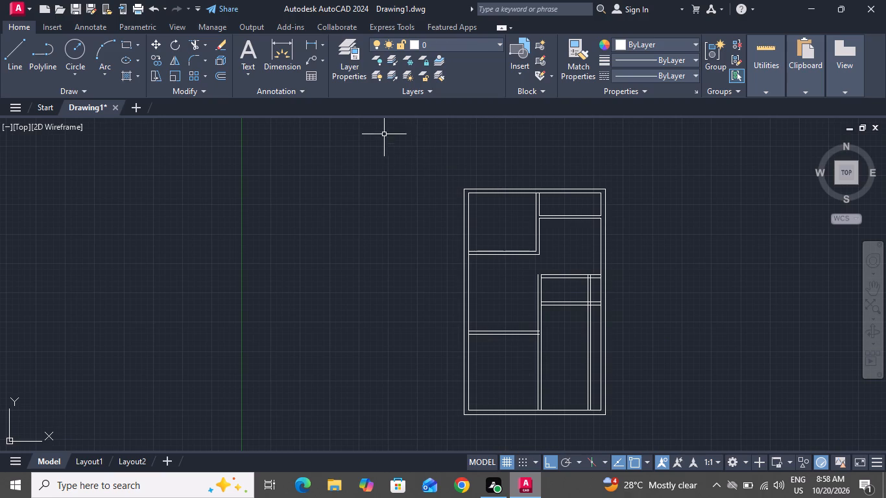
# Trim away both lines of the short vertical partition below the lower right-hand horizontal partition.
pyautogui.click(193, 45)
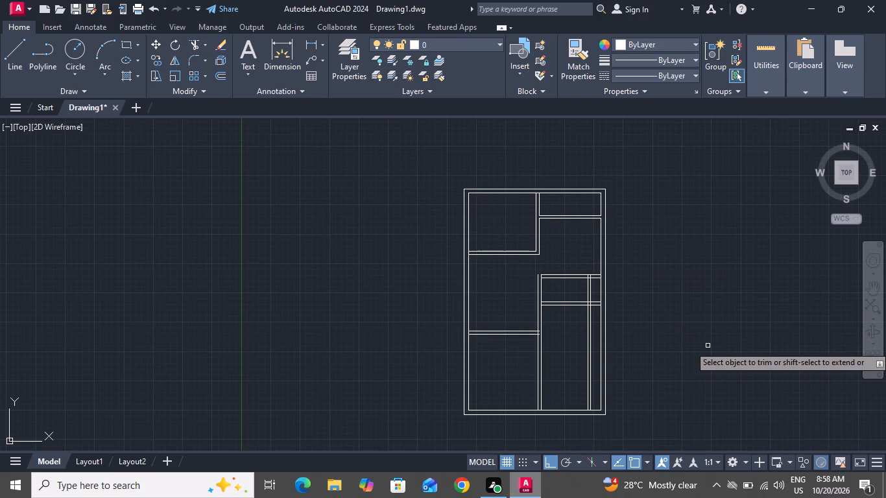
pyautogui.scroll(1, 708, 346)
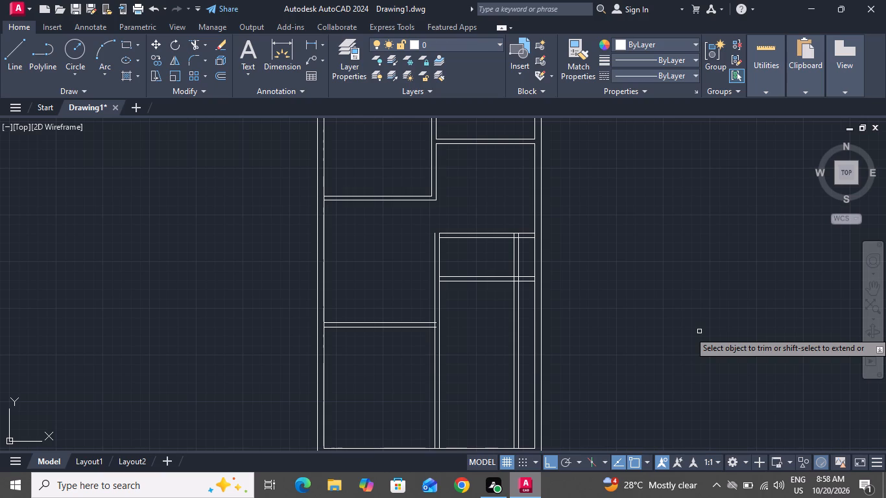
pyautogui.click(527, 299)
pyautogui.click(509, 309)
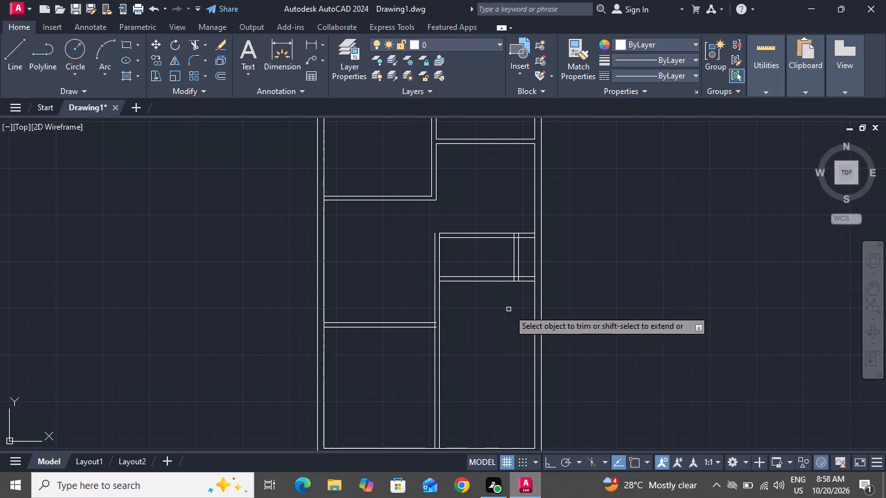
# Trim the overlapping segments where the short vertical partition meets the upper right-hand horizontal partition, leaving an open T-junction.
pyautogui.scroll(3, 520, 224)
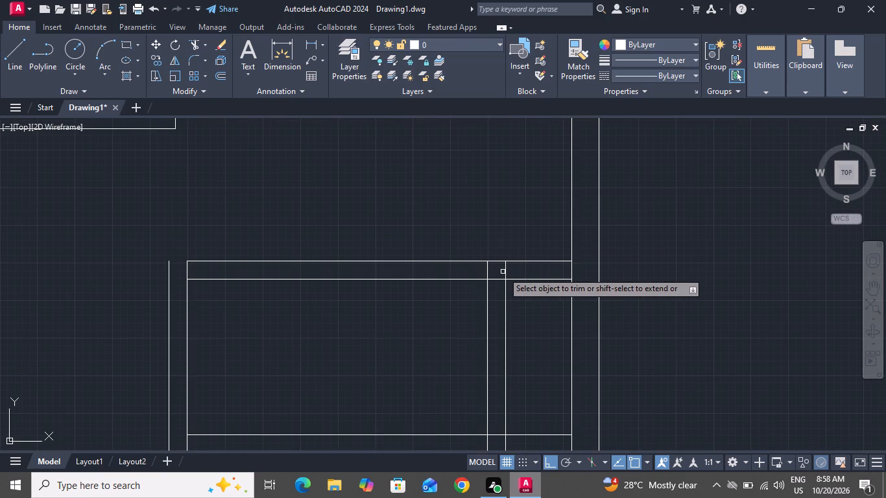
pyautogui.click(503, 271)
pyautogui.click(512, 268)
pyautogui.click(505, 271)
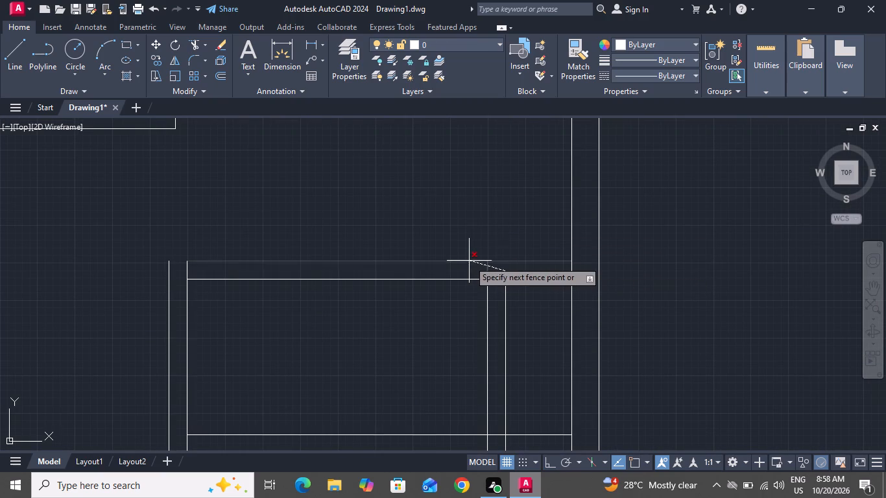
pyautogui.click(471, 268)
pyautogui.click(489, 272)
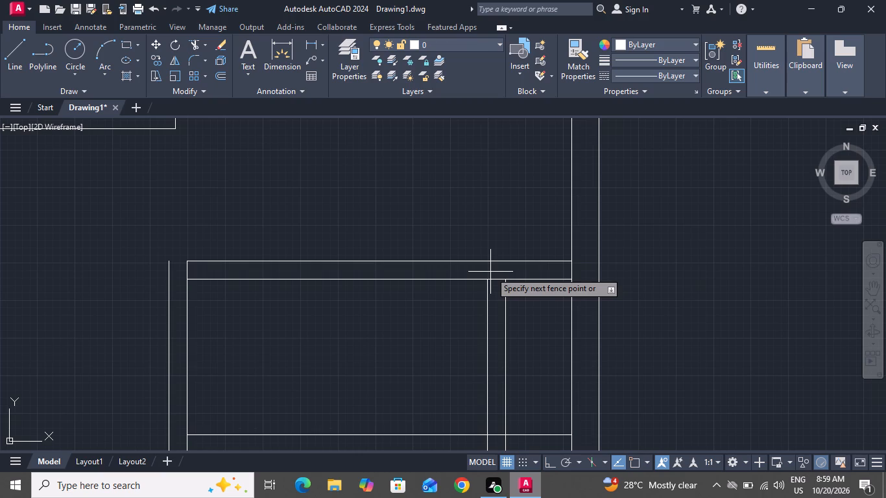
pyautogui.click(501, 310)
# Trim the overlapping segments where the short vertical partition meets the lower horizontal partition, ending the Trim command.
pyautogui.scroll(-3, 562, 152)
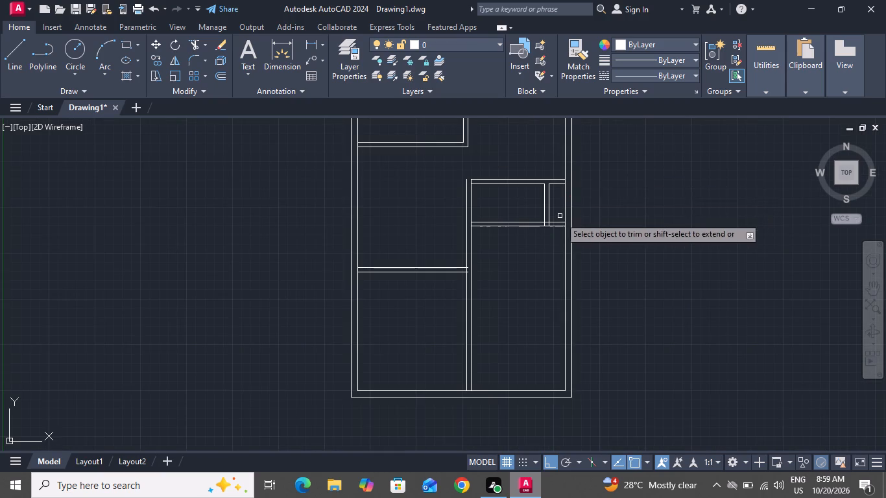
pyautogui.scroll(5, 555, 219)
pyautogui.click(424, 247)
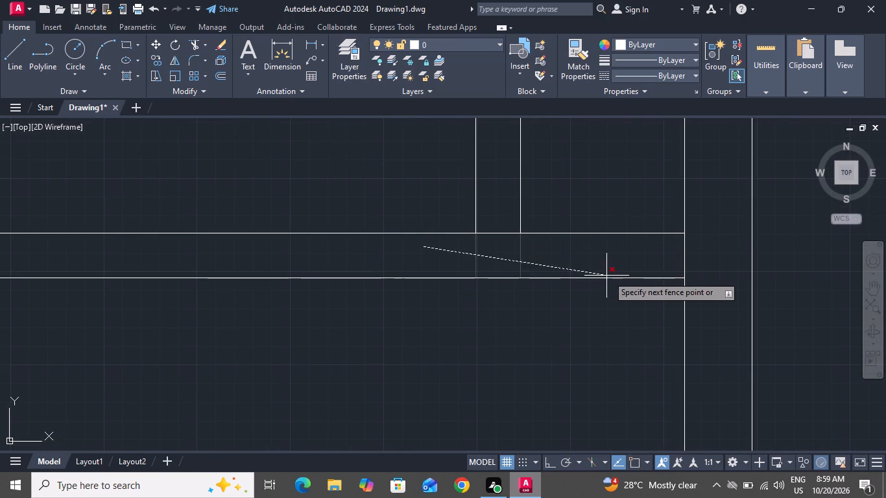
pyautogui.click(601, 255)
pyautogui.click(498, 254)
pyautogui.click(509, 221)
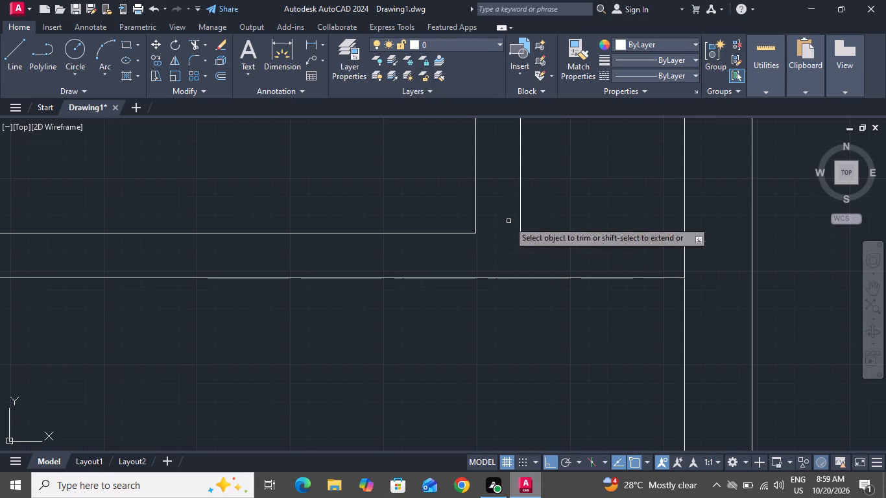
pyautogui.rightClick(509, 221)
pyautogui.click(512, 237)
pyautogui.scroll(-5, 506, 257)
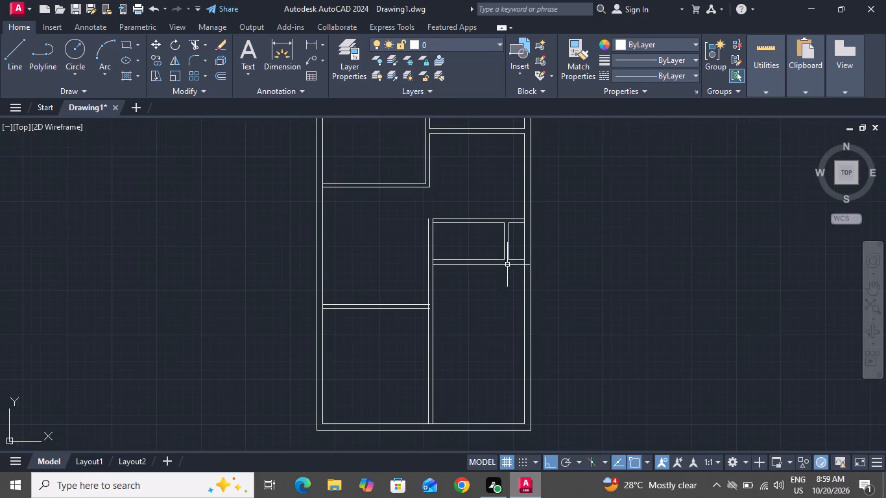
# Using the Through option, offset the bottom line of the horizontal partition below the two small right-hand rooms 10' downward.
pyautogui.write('o t')
pyautogui.press('space')
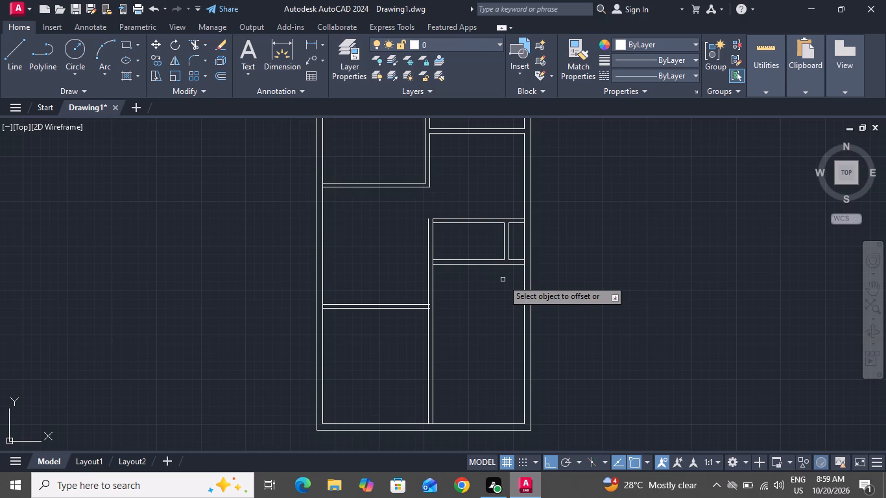
pyautogui.click(507, 263)
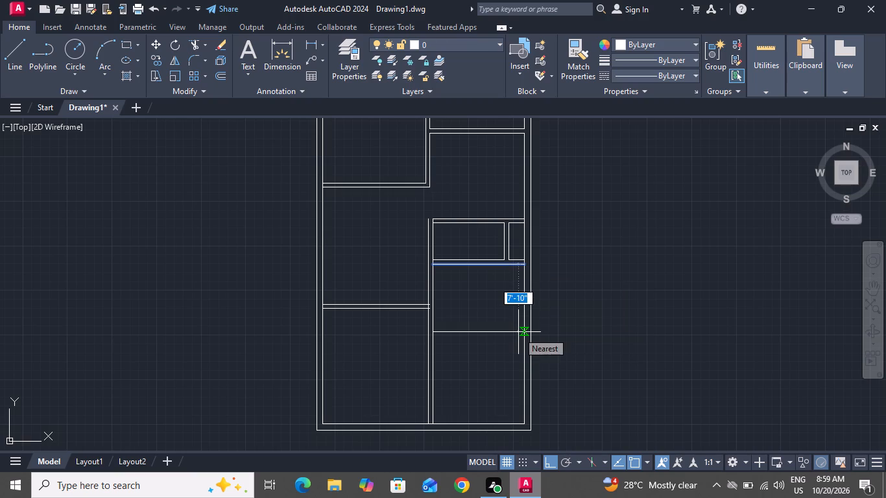
pyautogui.write("10'")
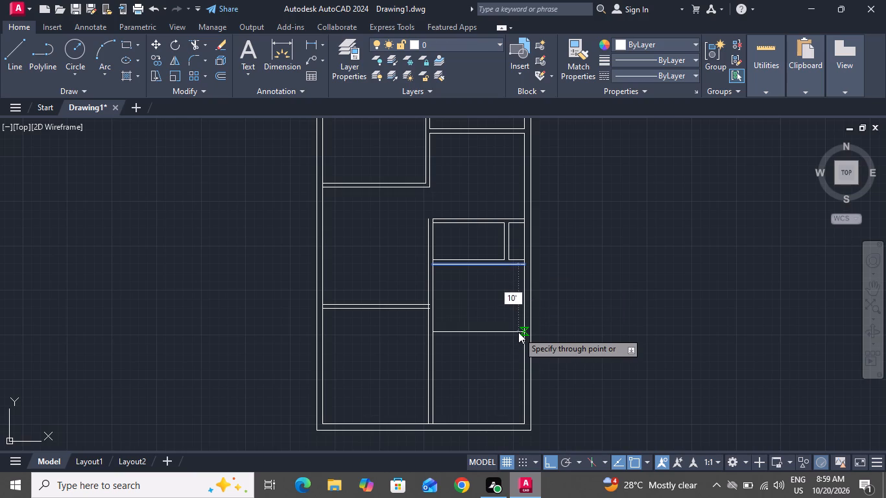
pyautogui.press('Return')
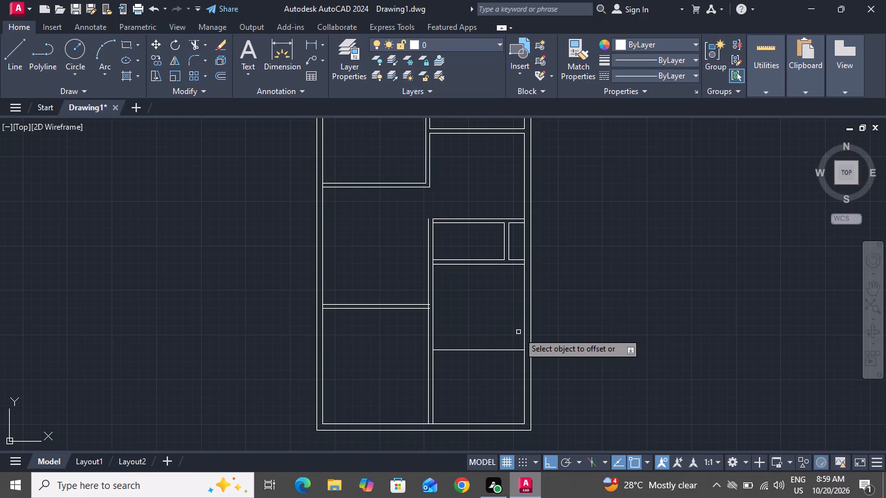
# Offset the new horizontal line 6" downward for the partition thickness, ending the Offset command.
pyautogui.click(503, 350)
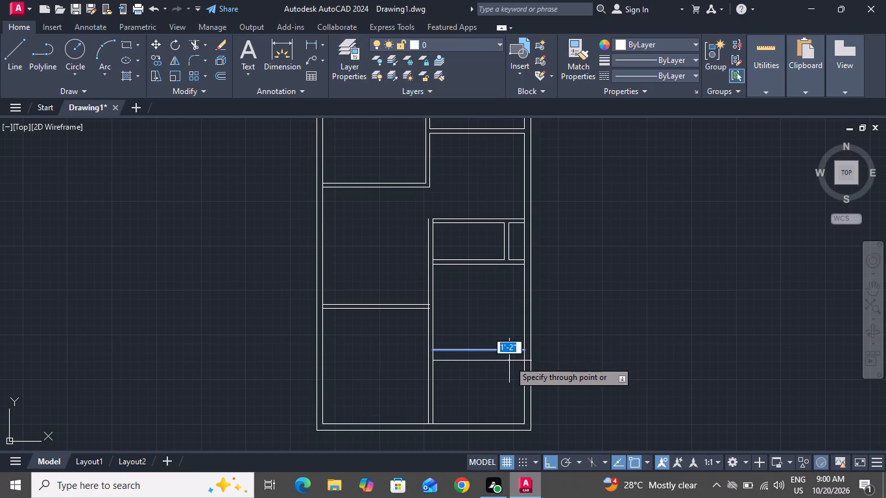
pyautogui.press('6')
pyautogui.hotkey('shift', '"')
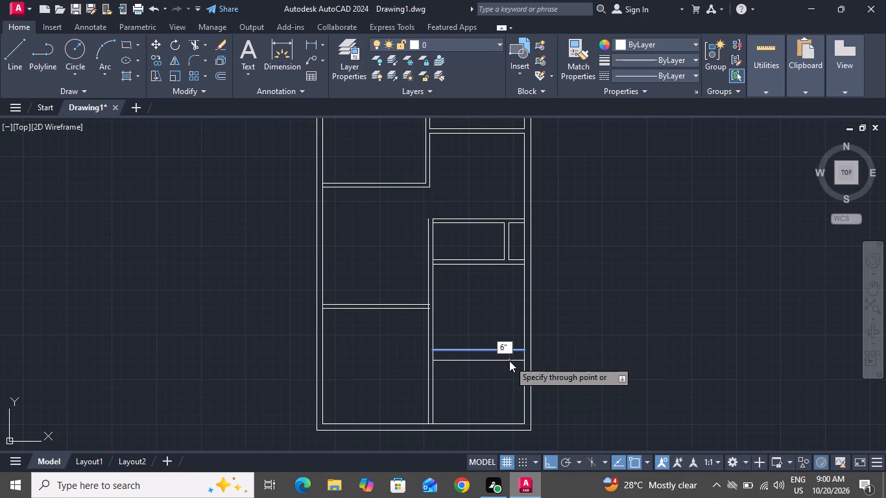
pyautogui.press('Return')
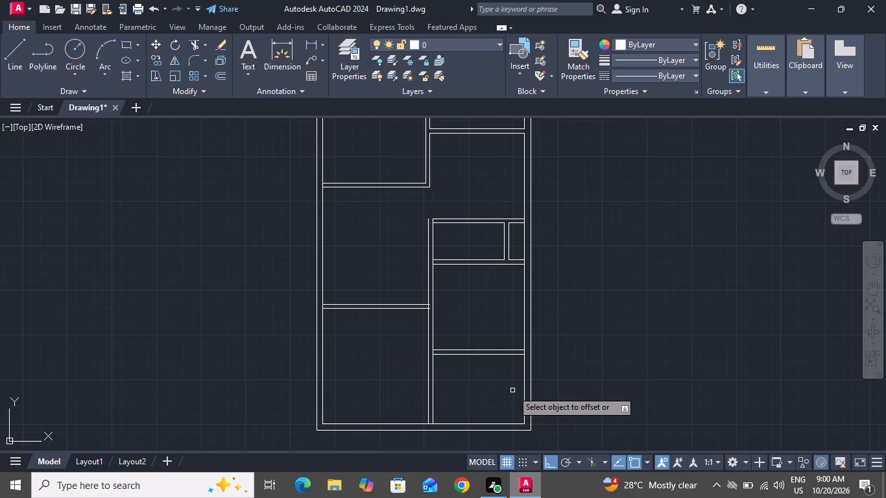
pyautogui.rightClick(553, 298)
pyautogui.click(562, 316)
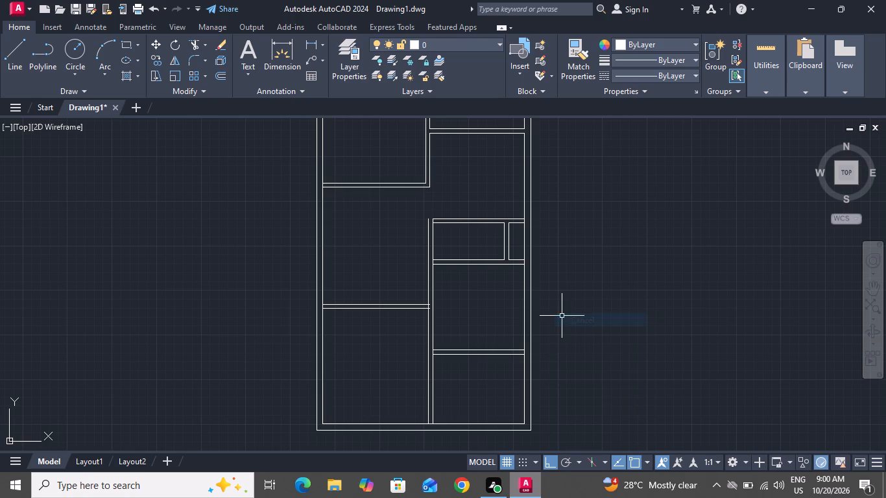
# Extend the top line of the upper right-hand horizontal partition to the left line of the vertical partition.
pyautogui.write('ex')
pyautogui.press('space')
pyautogui.press('space')
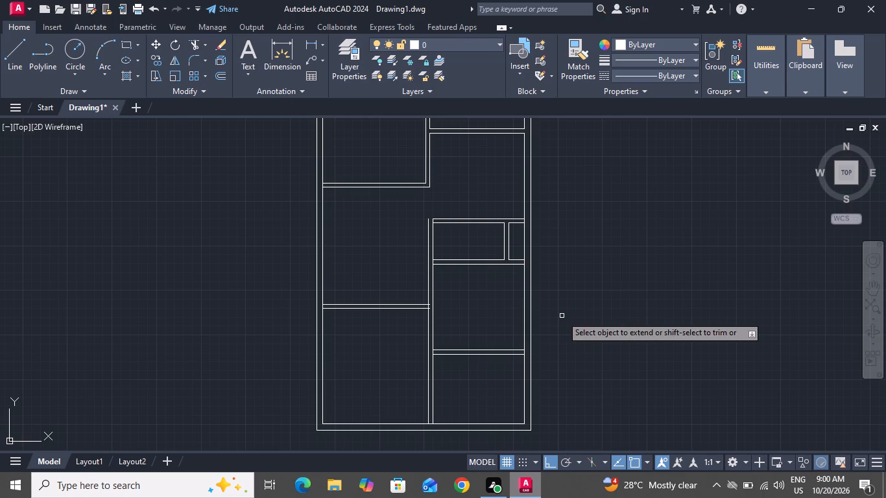
pyautogui.click(462, 217)
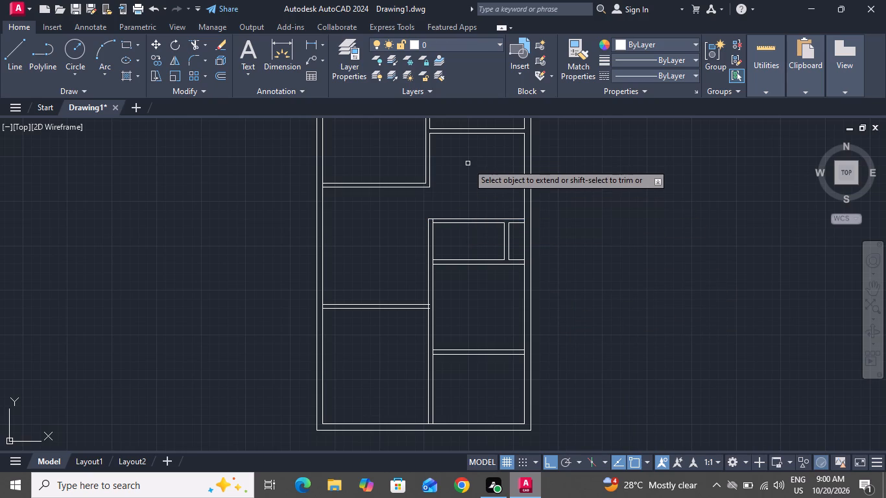
pyautogui.rightClick(468, 163)
pyautogui.click(475, 182)
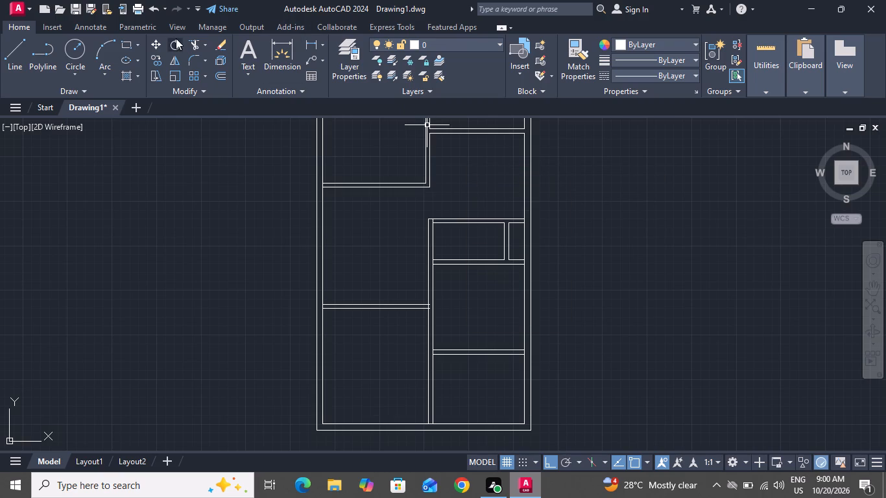
# Trim the left outer wall's inner line between the two lines of the lower left-hand horizontal partition.
pyautogui.click(191, 43)
pyautogui.scroll(3, 337, 314)
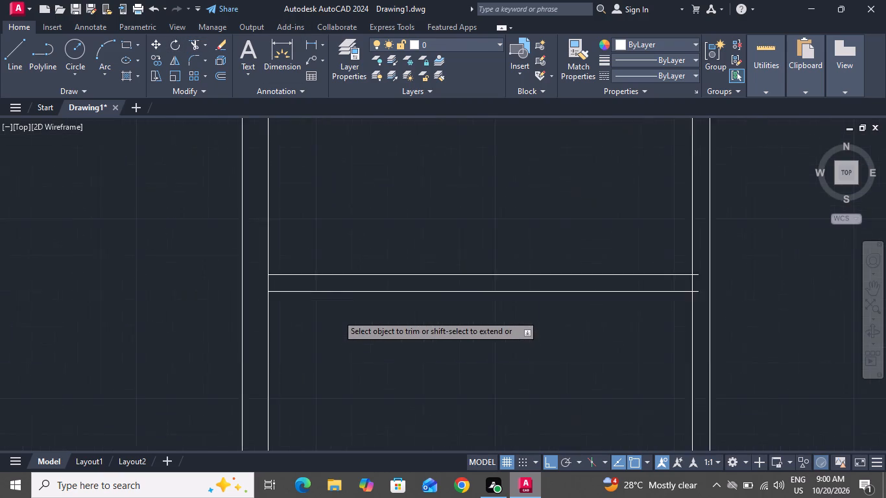
pyautogui.scroll(1, 337, 314)
pyautogui.click(256, 271)
pyautogui.doubleClick(195, 256)
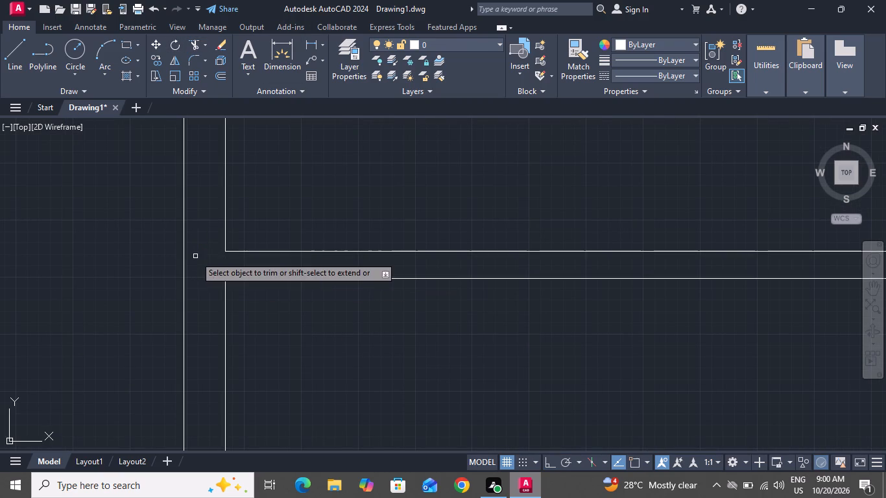
# Trim the left-hand partition's overhanging right ends and the vertical partition line segment between them.
pyautogui.scroll(-3, 307, 279)
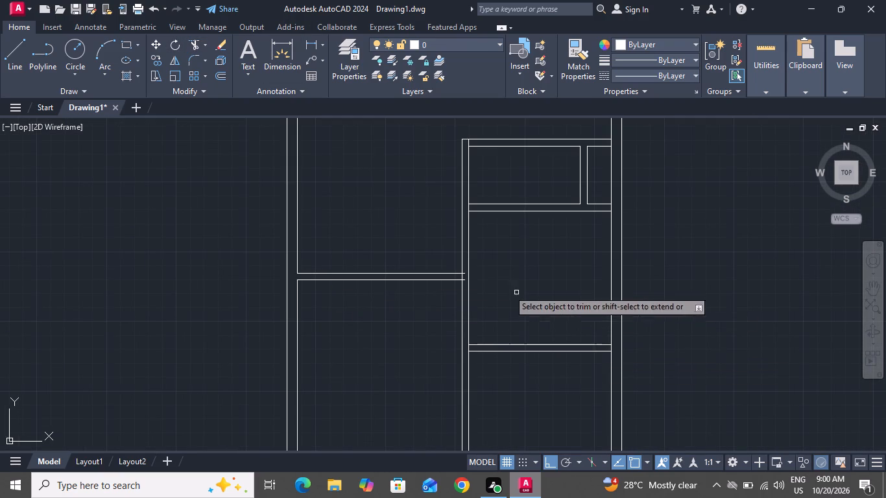
pyautogui.scroll(4, 466, 272)
pyautogui.click(438, 274)
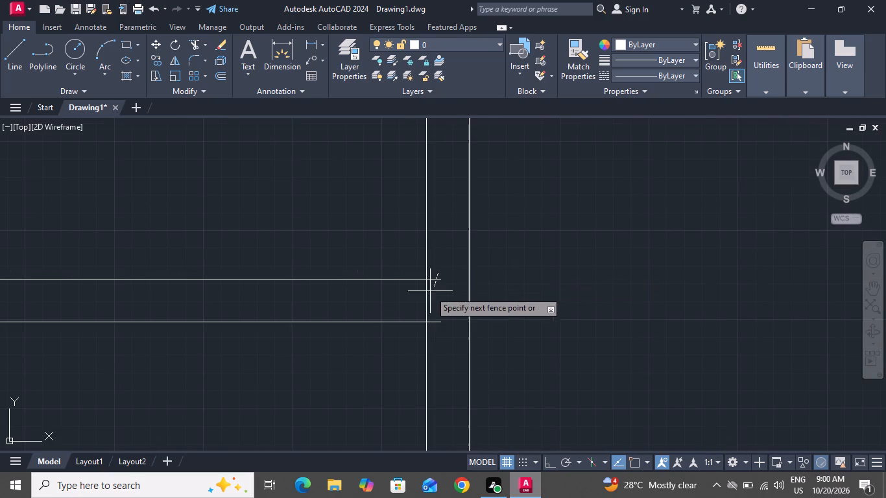
pyautogui.click(439, 338)
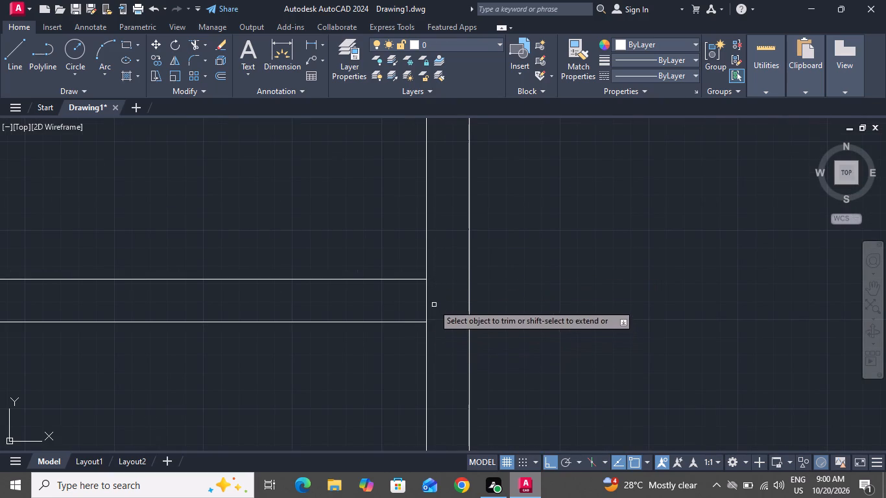
pyautogui.click(433, 304)
pyautogui.click(418, 304)
pyautogui.scroll(-4, 422, 303)
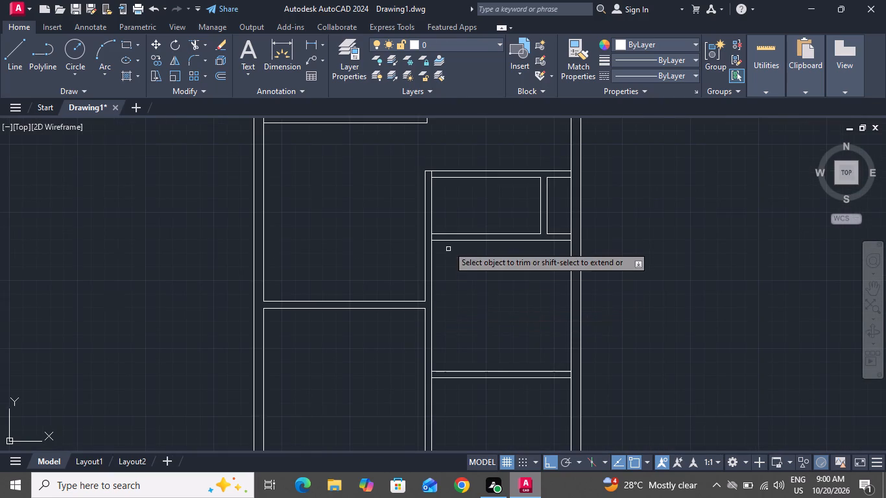
# Trim the vertical partition's right line where it crosses the two horizontal partitions above and below the small rooms.
pyautogui.scroll(4, 431, 238)
pyautogui.click(431, 238)
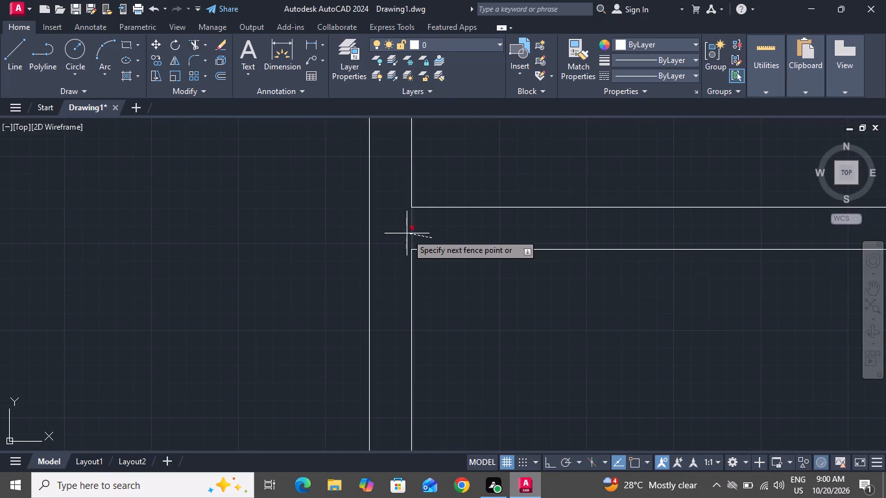
pyautogui.click(405, 233)
pyautogui.scroll(-3, 428, 232)
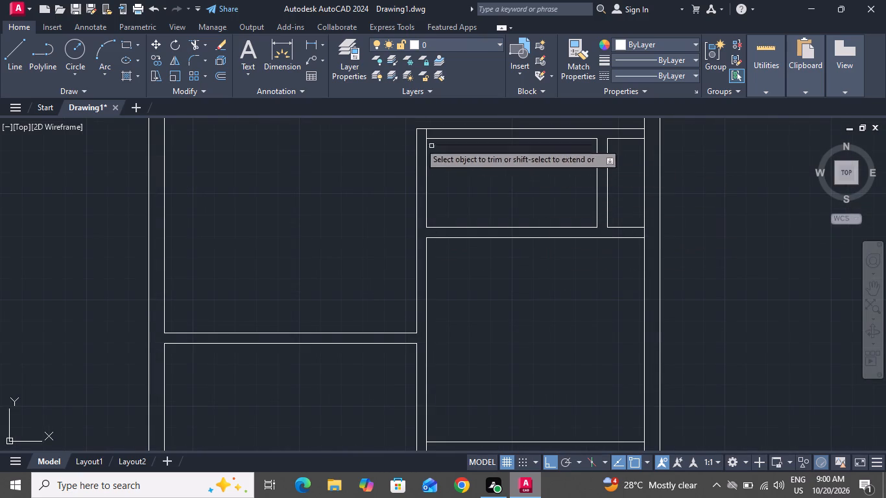
pyautogui.scroll(1, 423, 128)
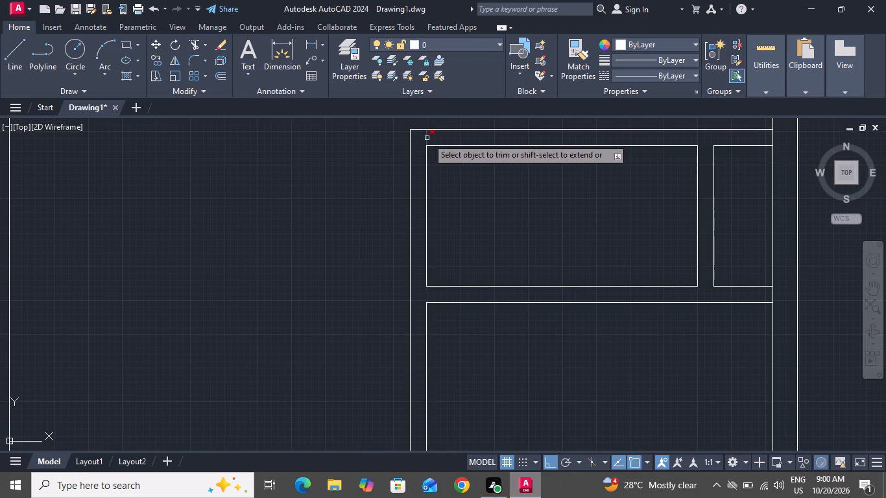
pyautogui.click(427, 139)
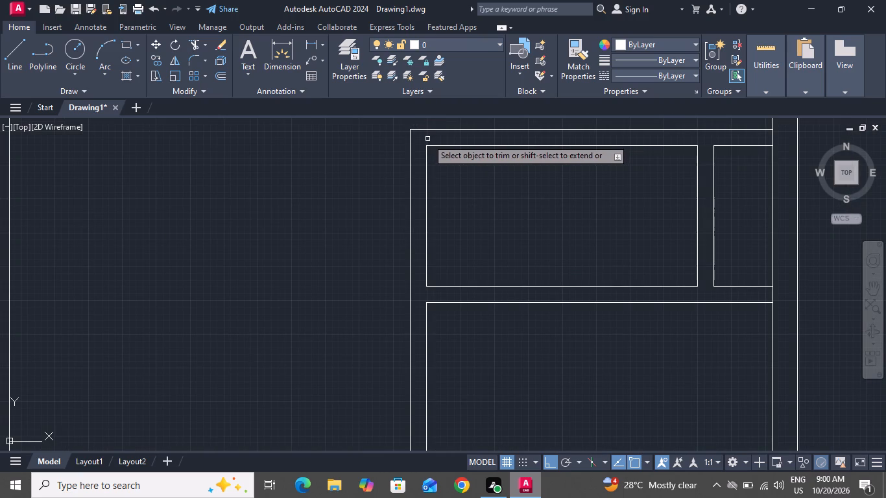
# Trim the right outer wall's inner line where the two horizontal partitions above and below the small rooms meet it.
pyautogui.scroll(-2, 680, 206)
pyautogui.scroll(1, 719, 176)
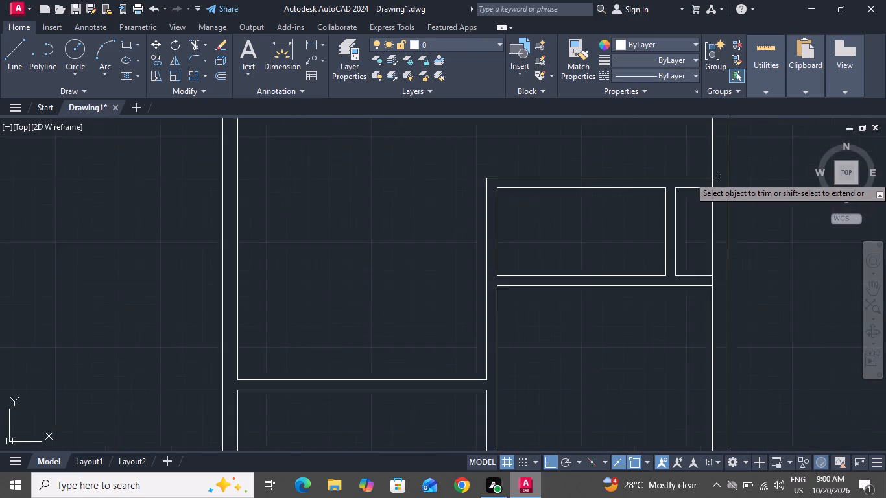
pyautogui.scroll(2, 719, 176)
pyautogui.click(695, 194)
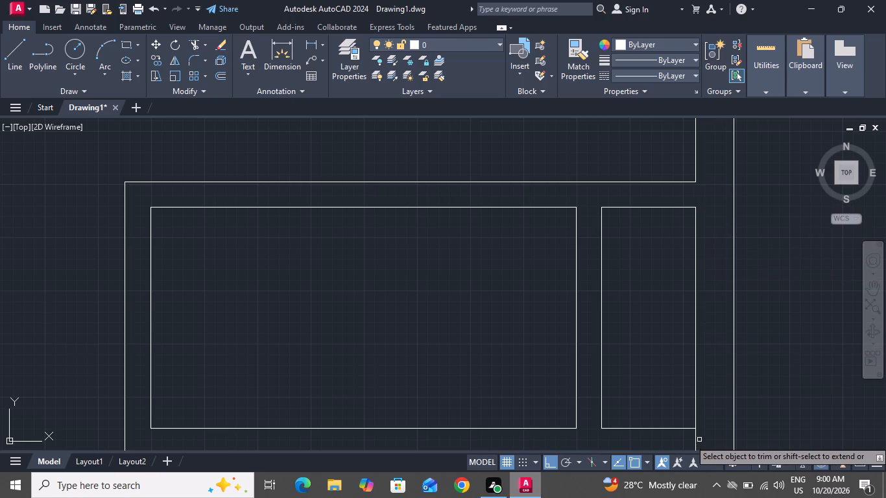
pyautogui.scroll(-1, 709, 421)
pyautogui.click(700, 434)
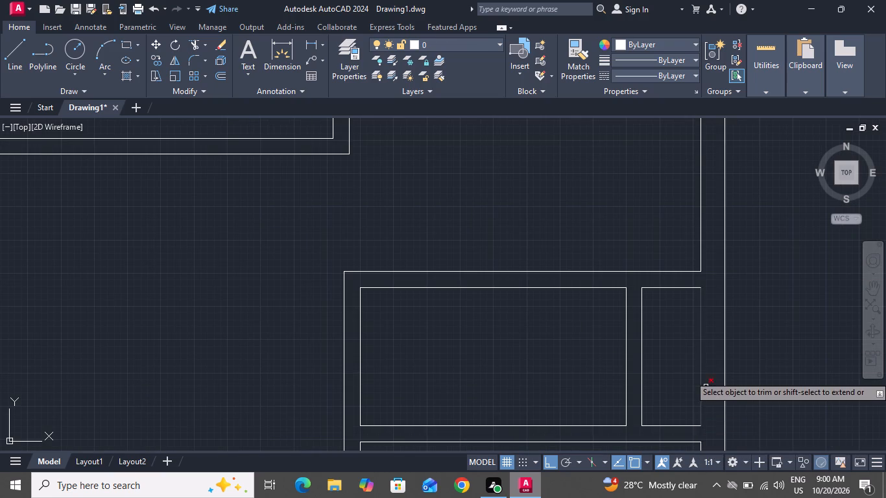
# Trim the right outer wall's inner line between the two lines of the lower right-hand horizontal partition.
pyautogui.scroll(-4, 706, 339)
pyautogui.scroll(5, 711, 403)
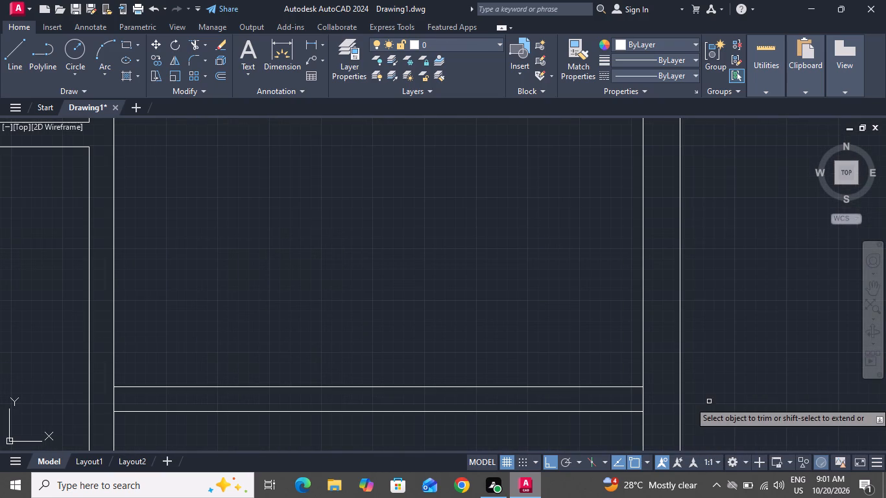
pyautogui.click(651, 403)
pyautogui.click(638, 397)
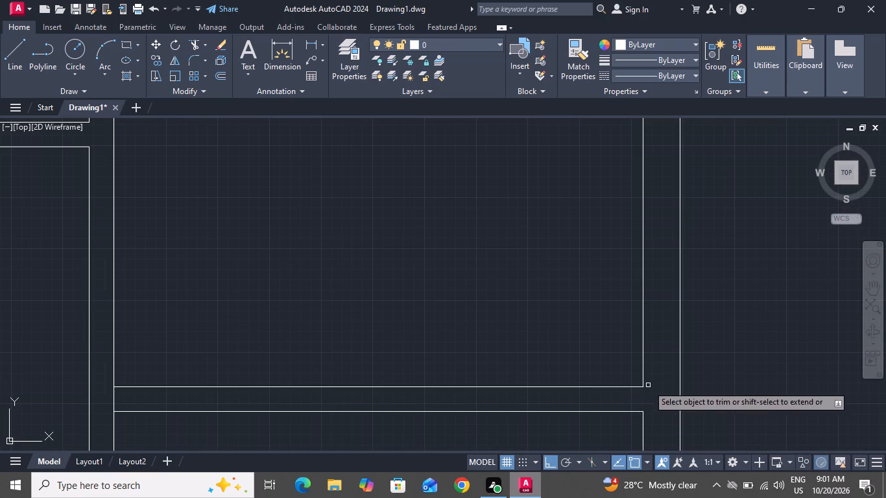
# Trim the vertical partition's right line between the two lines of the lower right-hand horizontal partition.
pyautogui.scroll(-3, 653, 377)
pyautogui.scroll(4, 525, 379)
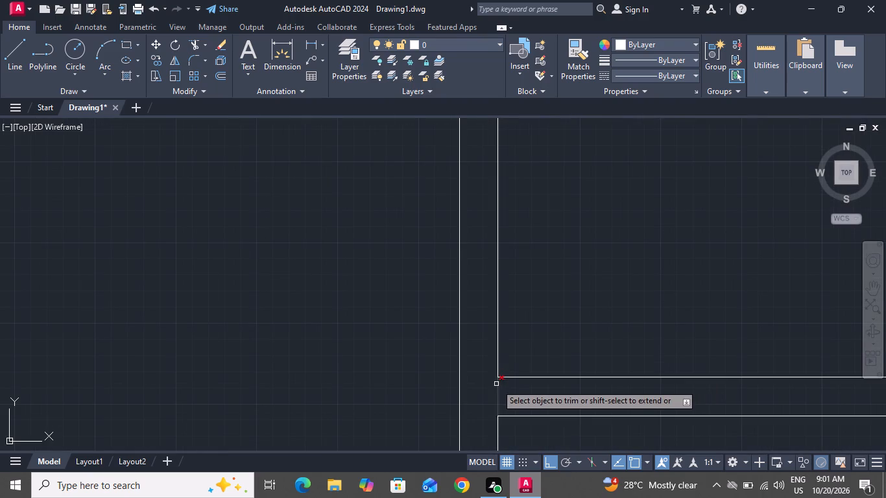
pyautogui.click(495, 386)
pyautogui.click(502, 384)
pyautogui.scroll(-3, 523, 348)
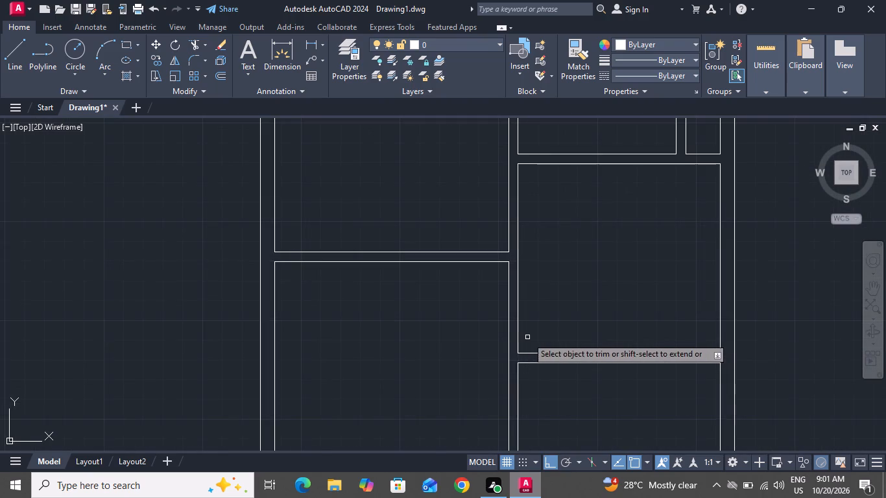
# Trim the bottom outer wall's inner line between the two lines of the vertical partition.
pyautogui.scroll(-3, 535, 329)
pyautogui.scroll(1, 579, 388)
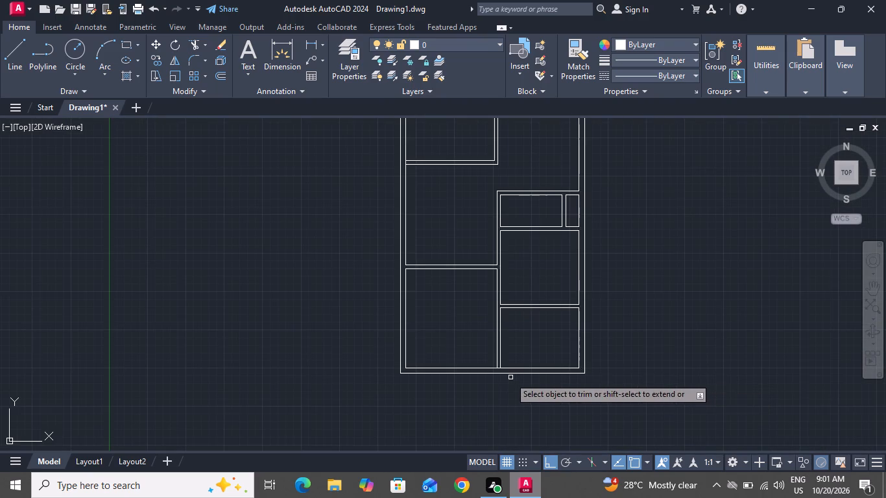
pyautogui.scroll(3, 491, 377)
pyautogui.click(516, 352)
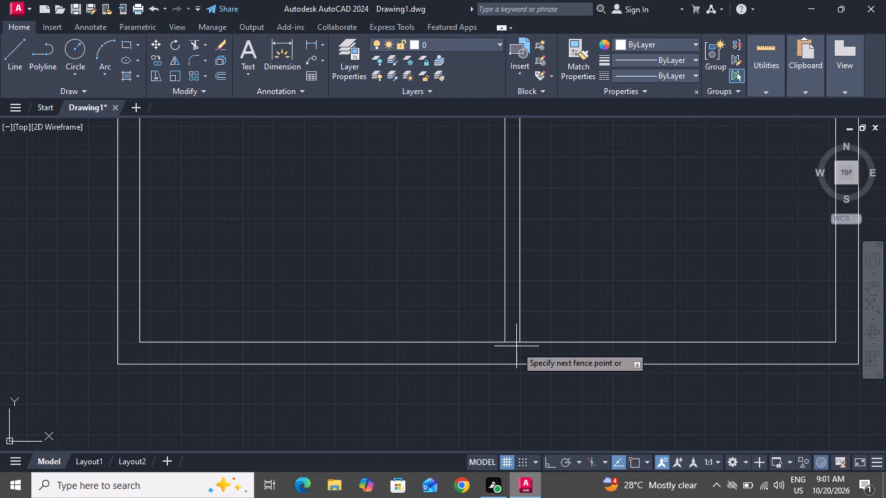
pyautogui.click(512, 329)
pyautogui.scroll(-3, 510, 356)
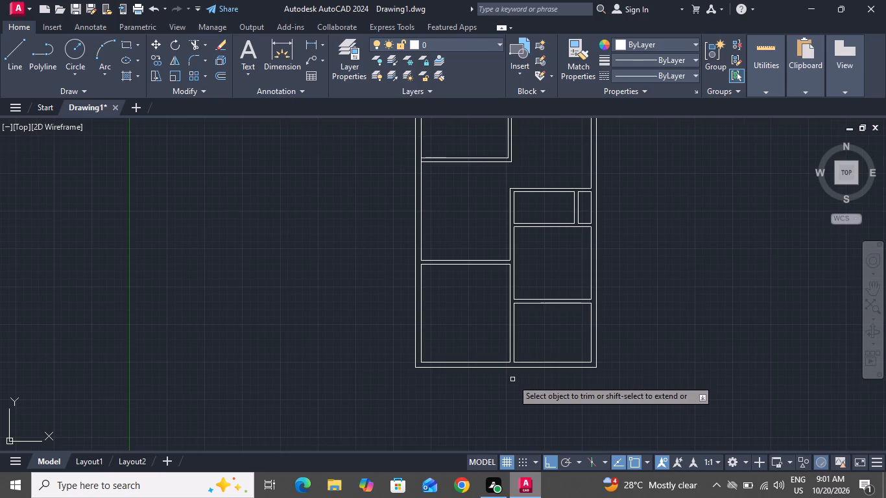
# Trim the left outer wall's inner line between the two lines of the upper left-hand horizontal partition.
pyautogui.scroll(-1, 512, 379)
pyautogui.scroll(6, 458, 235)
pyautogui.click(440, 274)
pyautogui.click(397, 259)
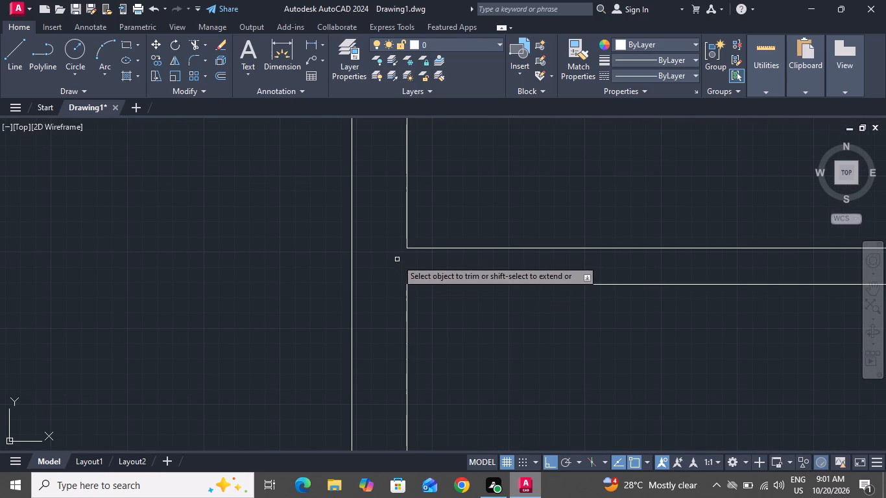
# Trim the top outer wall's inner line between the two lines of the upper vertical partition and finish trimming.
pyautogui.scroll(-4, 420, 268)
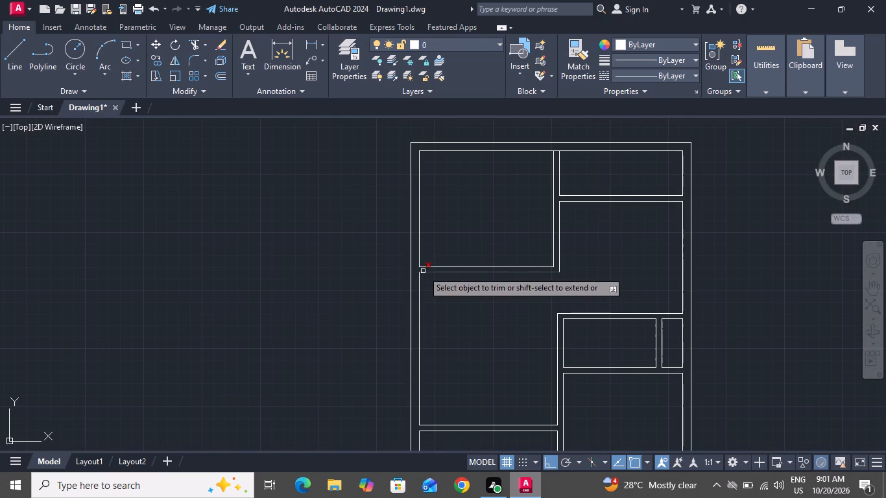
pyautogui.scroll(3, 550, 143)
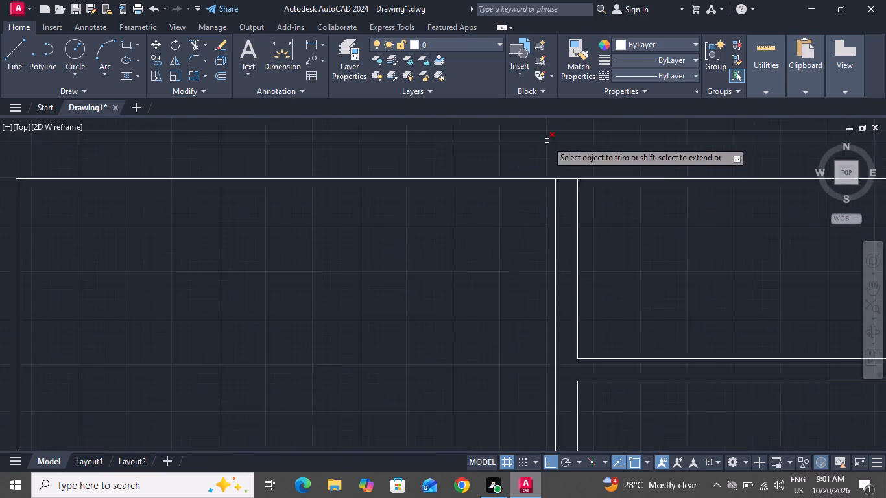
pyautogui.scroll(1, 547, 141)
pyautogui.click(577, 180)
pyautogui.click(576, 234)
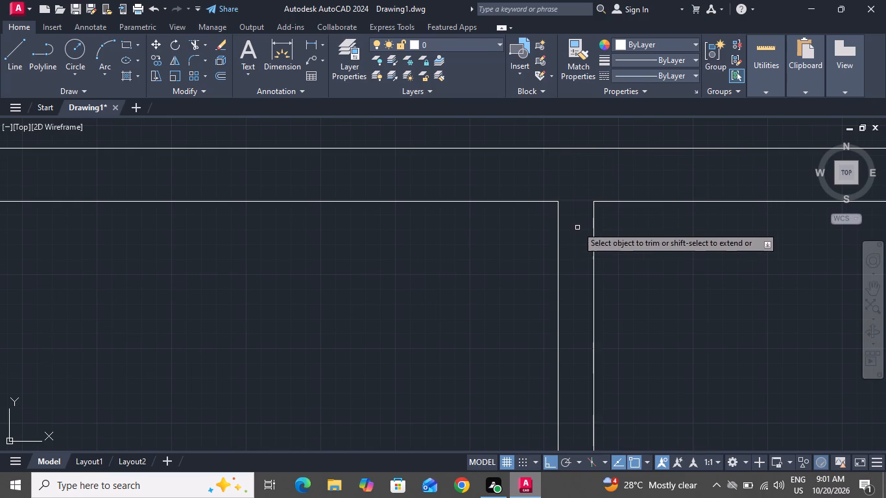
pyautogui.rightClick(584, 180)
pyautogui.click(618, 197)
pyautogui.scroll(-3, 620, 198)
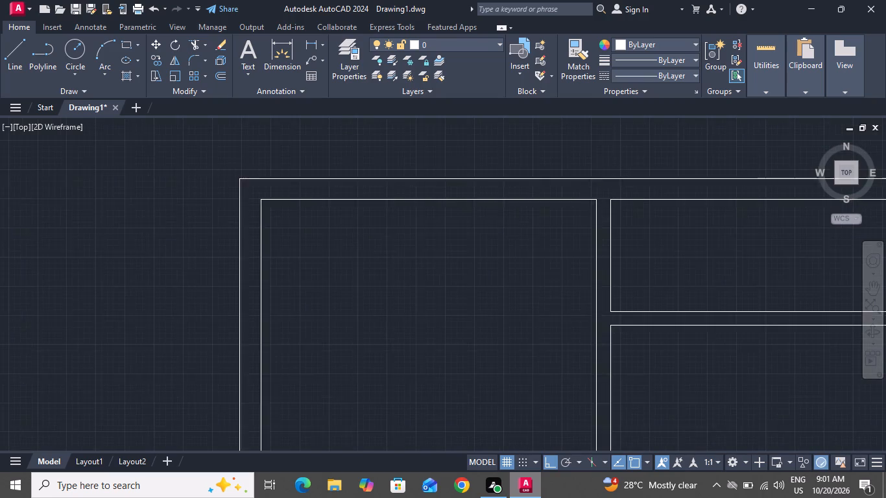
pyautogui.scroll(-2, 621, 199)
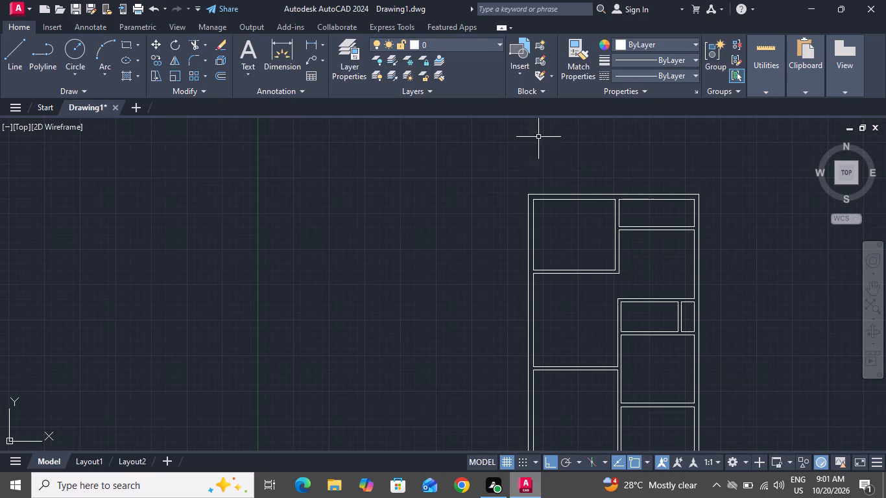
# Draw a short vertical line across the top outer wall, starting at the midpoint of the upper left room's inner edge.
pyautogui.click(6, 42)
pyautogui.scroll(2, 589, 198)
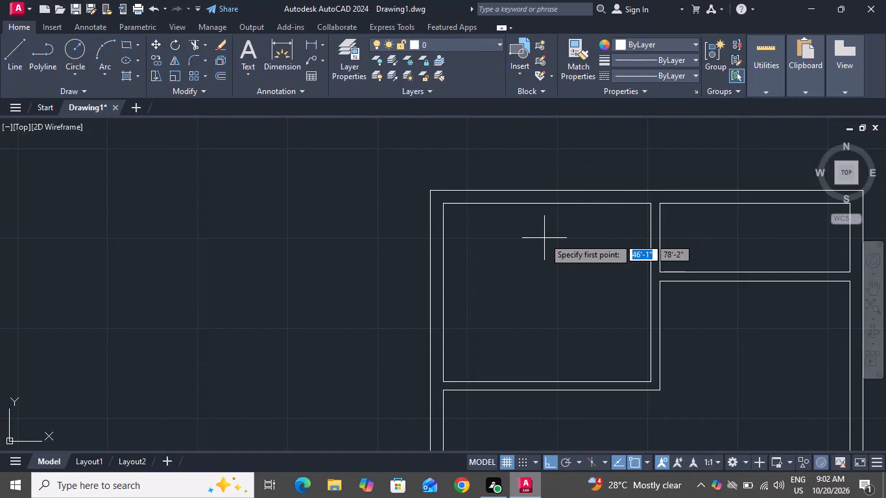
pyautogui.click(551, 206)
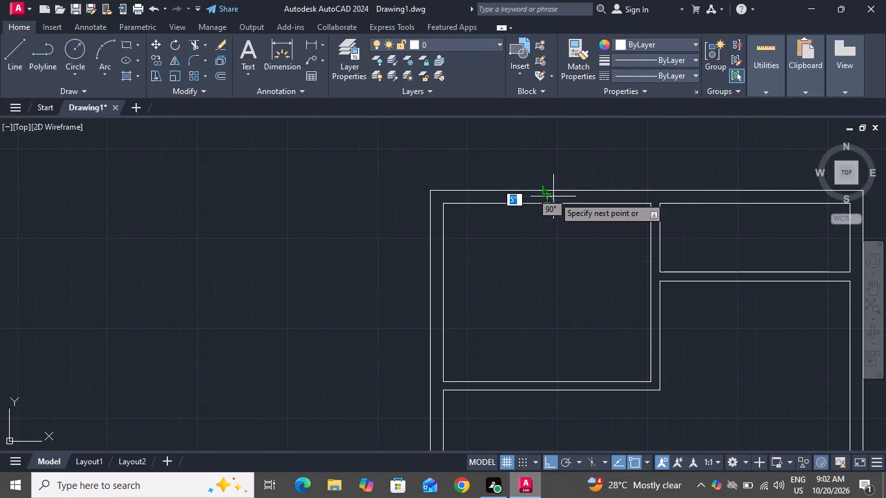
pyautogui.click(544, 187)
pyautogui.rightClick(544, 187)
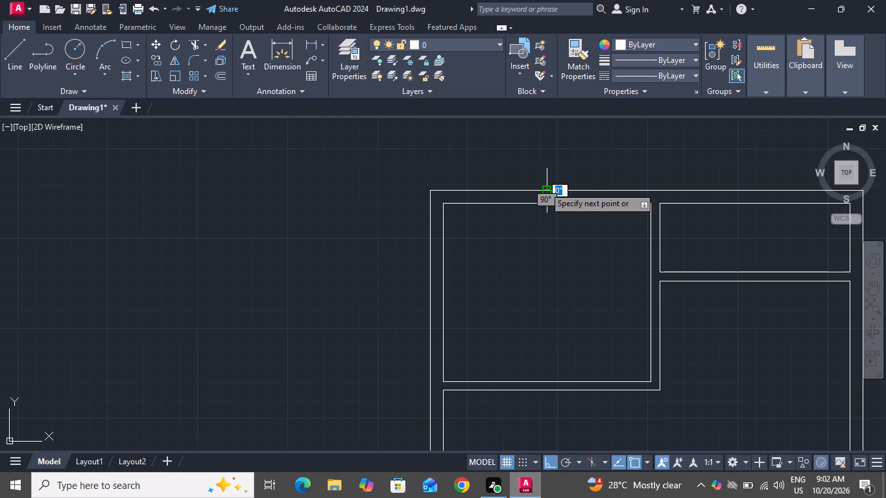
pyautogui.moveTo(581, 213); pyautogui.dragTo(591, 217)
pyautogui.click(595, 213)
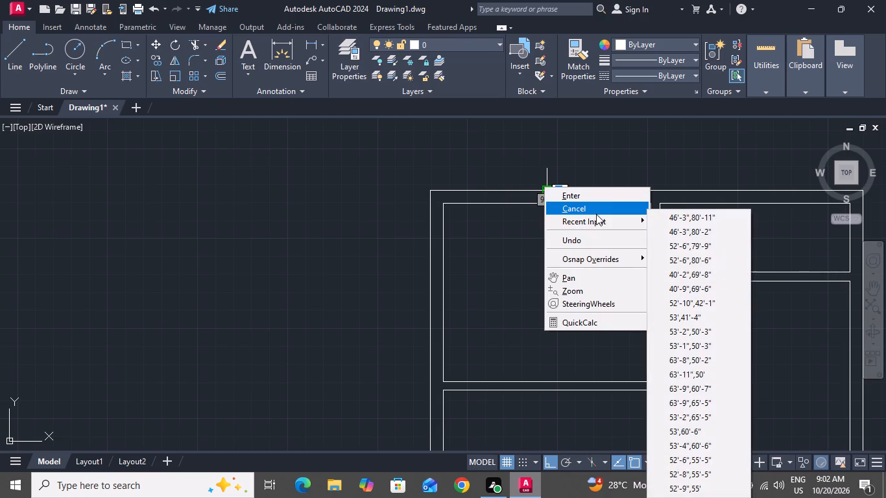
# Offset the short line across the top wall by 2' to both sides to mark the window's ends.
pyautogui.write('o')
pyautogui.press('space')
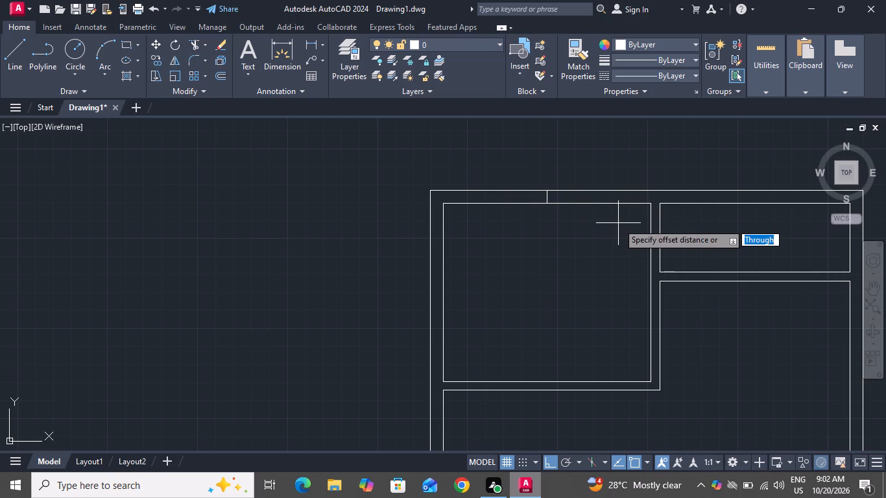
pyautogui.write("2'")
pyautogui.press('Return')
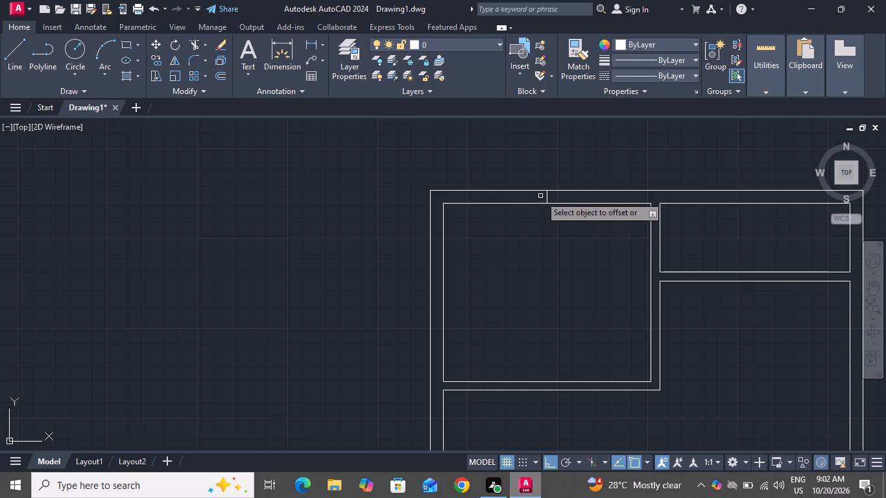
pyautogui.scroll(1, 546, 196)
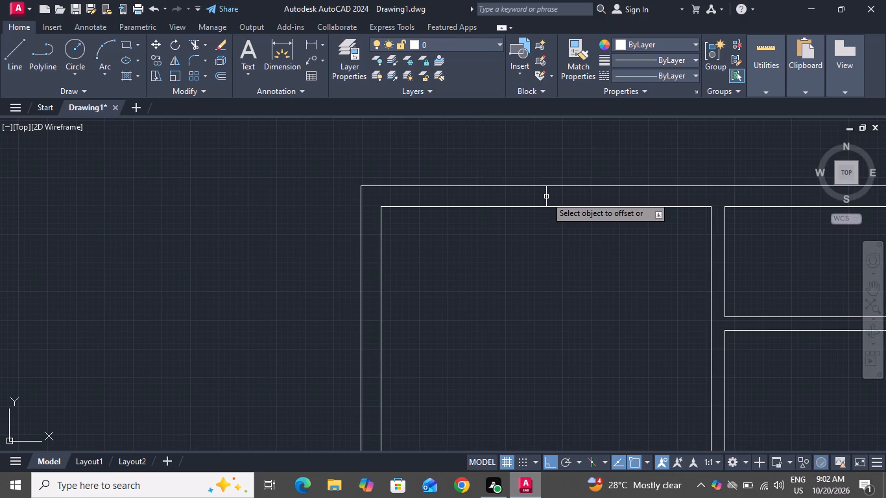
pyautogui.click(546, 196)
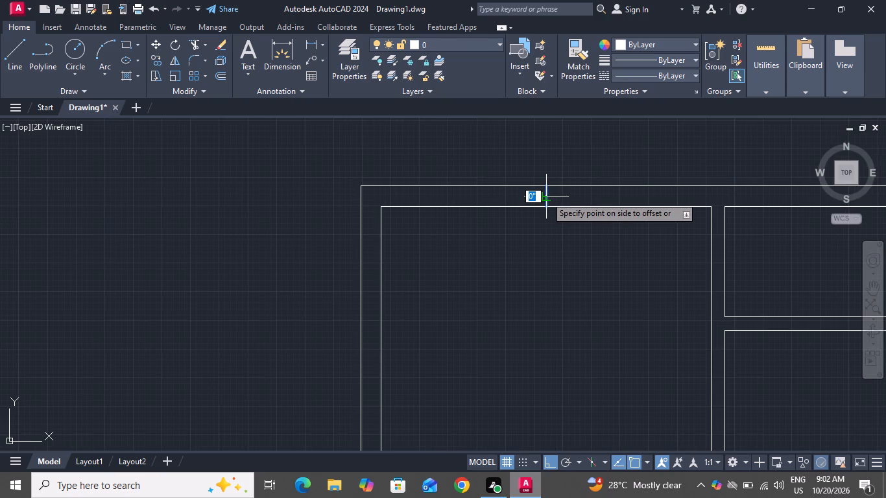
pyautogui.click(491, 212)
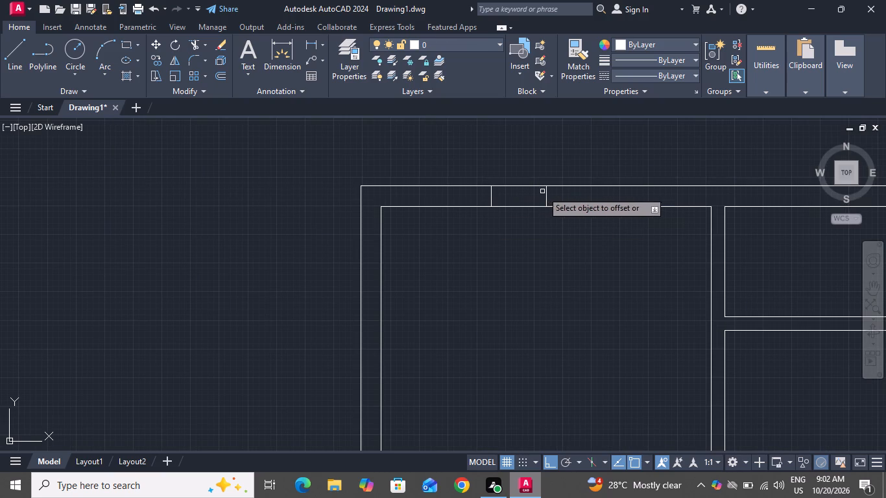
pyautogui.click(546, 196)
pyautogui.click(611, 196)
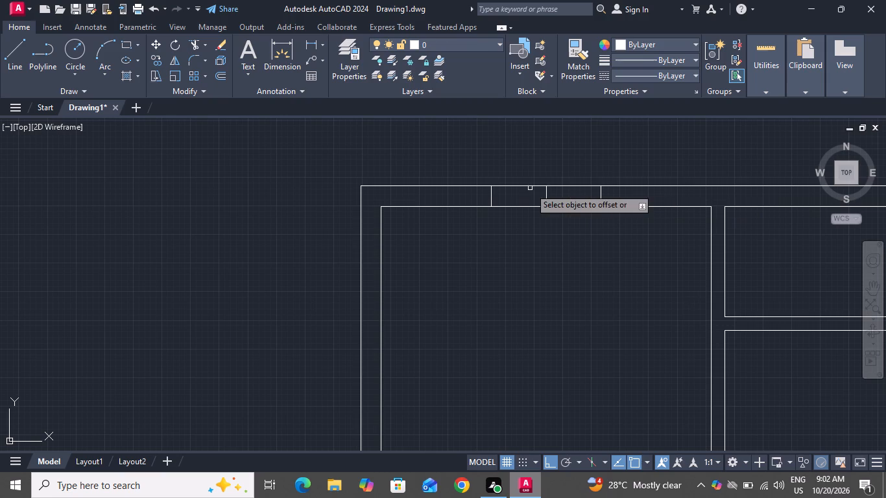
pyautogui.click(493, 160)
pyautogui.click(493, 160)
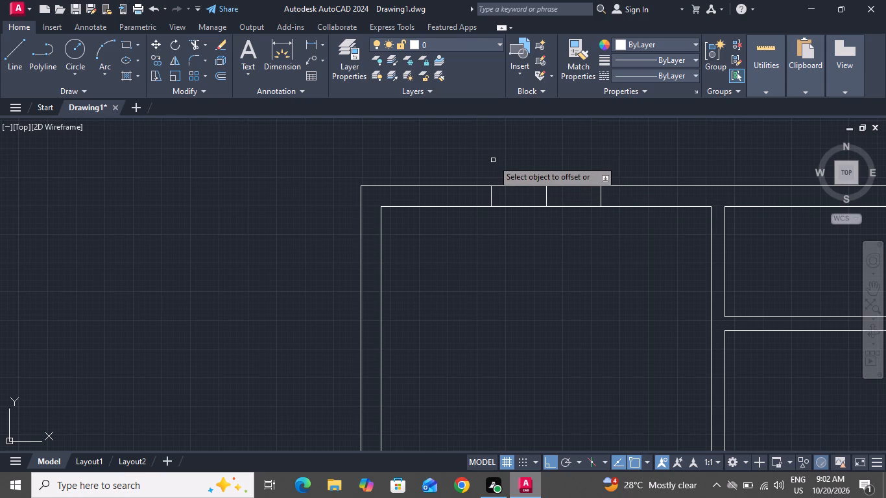
pyautogui.rightClick(499, 242)
pyautogui.click(517, 260)
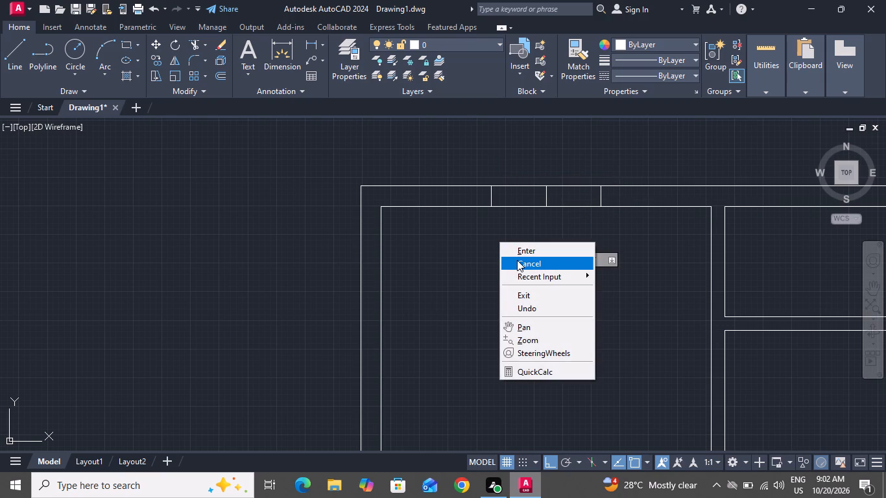
# Draw a horizontal line along the middle of the top wall's thickness, joining the midpoints of the window's two end lines.
pyautogui.click(8, 49)
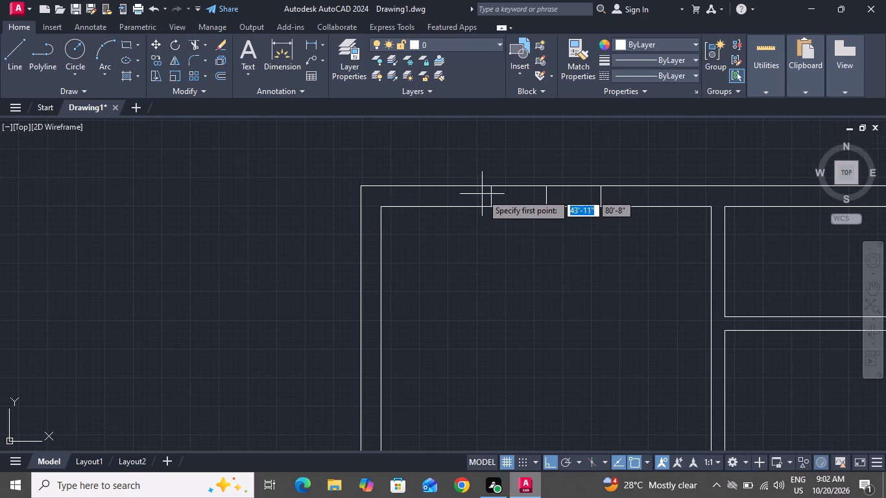
pyautogui.moveTo(495, 196); pyautogui.dragTo(544, 197)
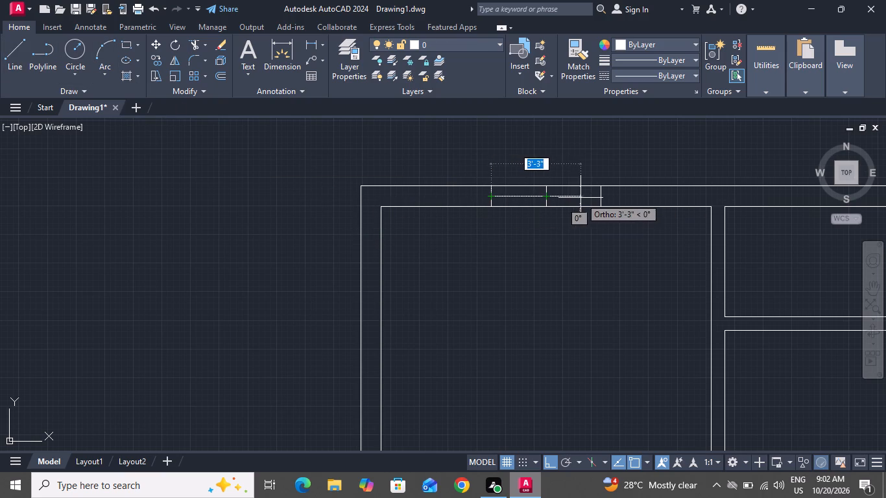
pyautogui.click(597, 197)
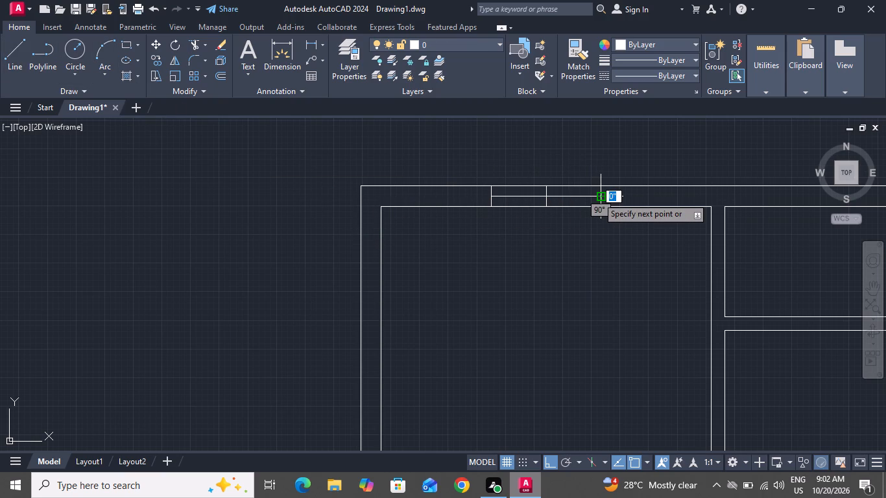
pyautogui.click(597, 197)
pyautogui.rightClick(597, 197)
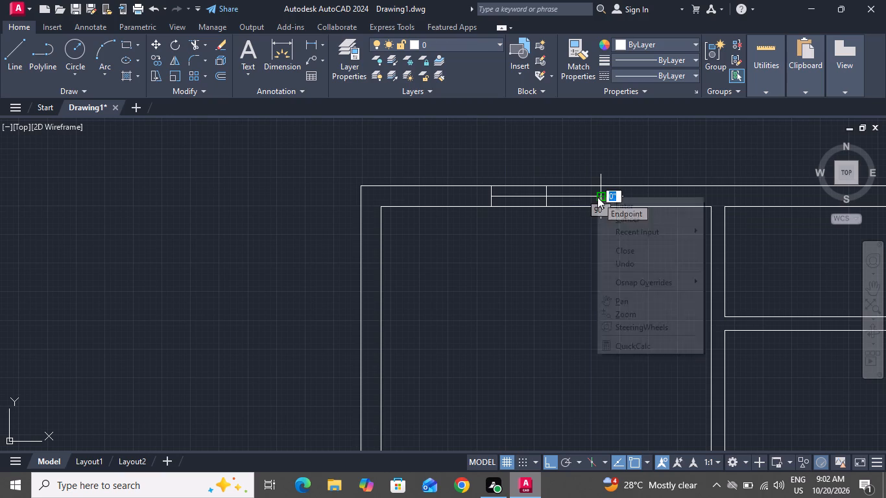
pyautogui.click(616, 216)
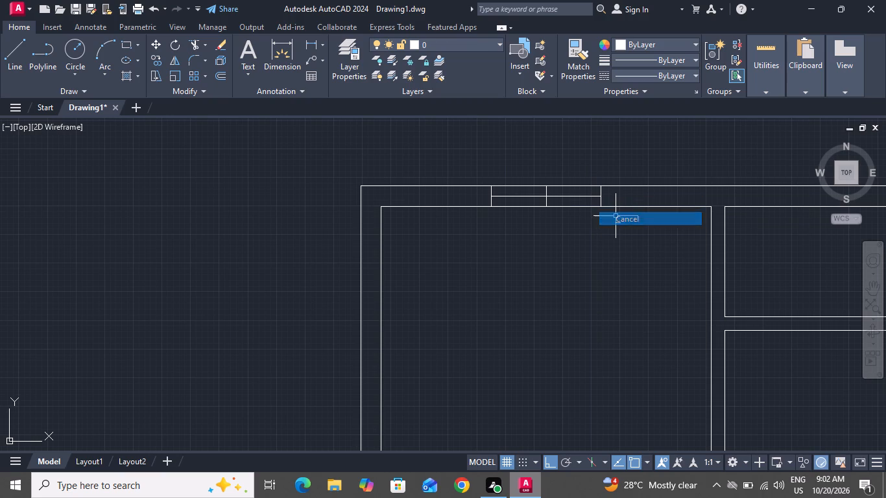
# Offset the top window's middle horizontal line by 1" to both sides.
pyautogui.press('o')
pyautogui.press('space')
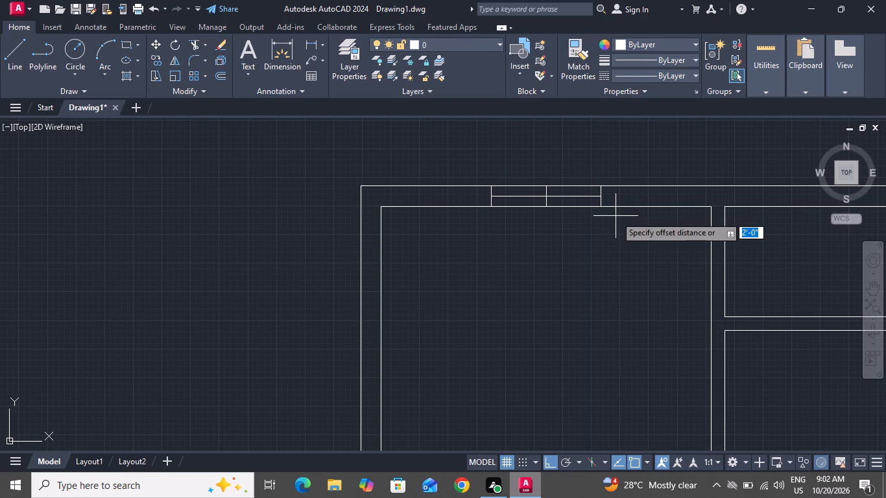
pyautogui.press('1')
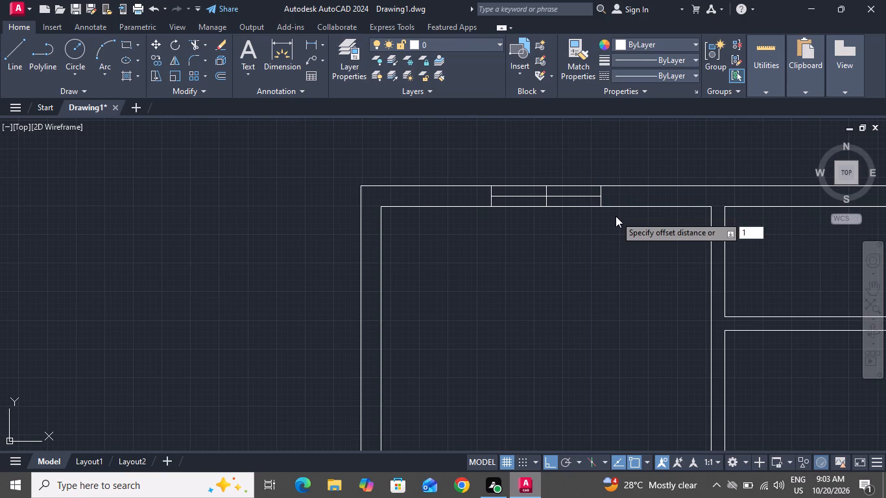
pyautogui.hotkey('shift', '"')
pyautogui.press('Return')
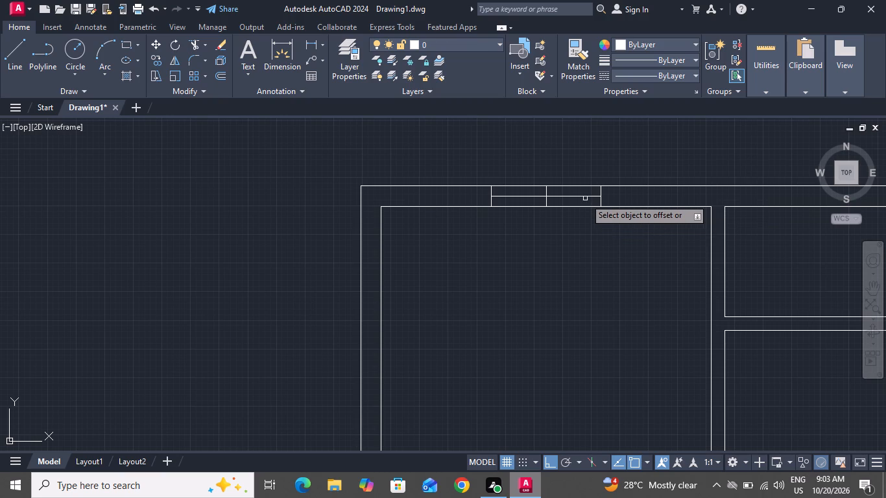
pyautogui.click(584, 197)
pyautogui.click(586, 185)
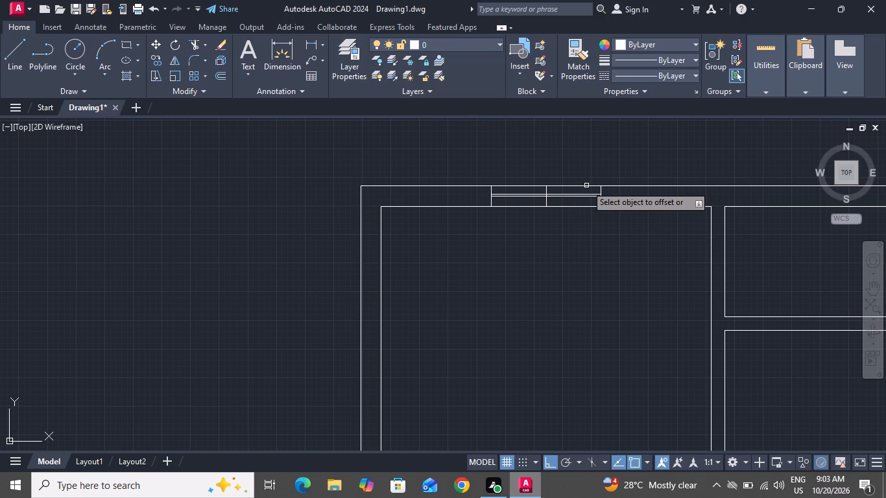
pyautogui.doubleClick(577, 198)
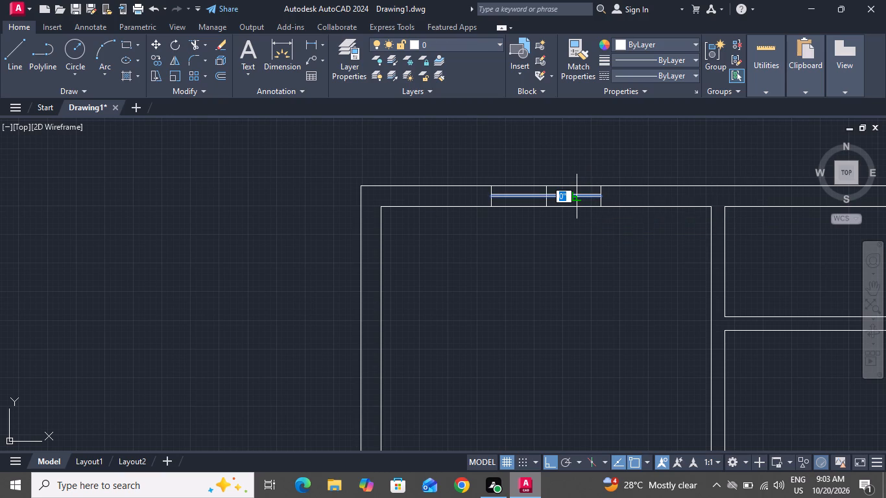
pyautogui.click(577, 204)
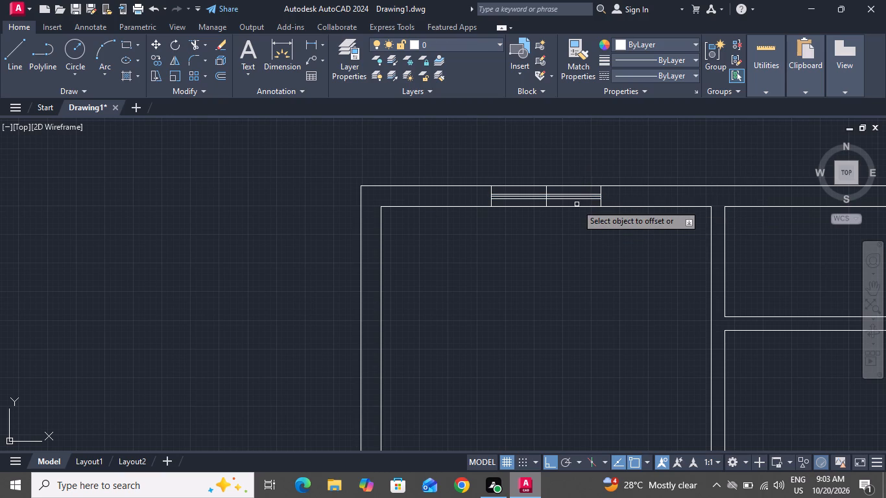
pyautogui.rightClick(577, 204)
pyautogui.click(588, 222)
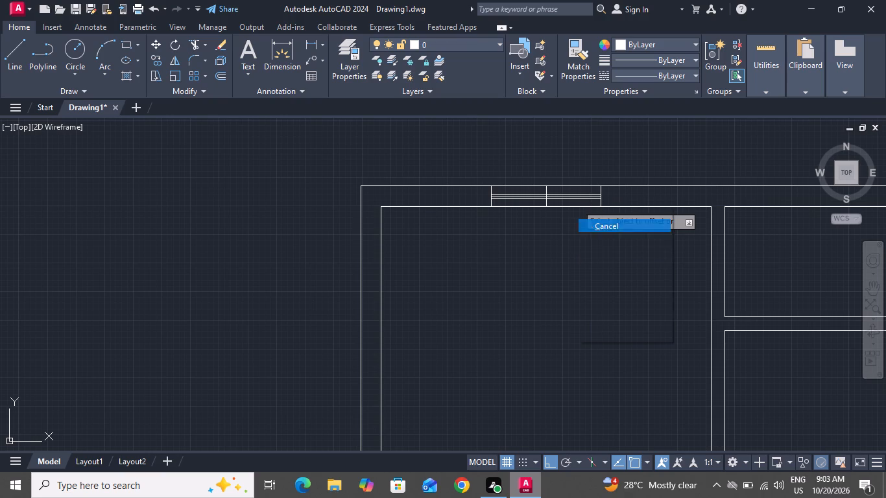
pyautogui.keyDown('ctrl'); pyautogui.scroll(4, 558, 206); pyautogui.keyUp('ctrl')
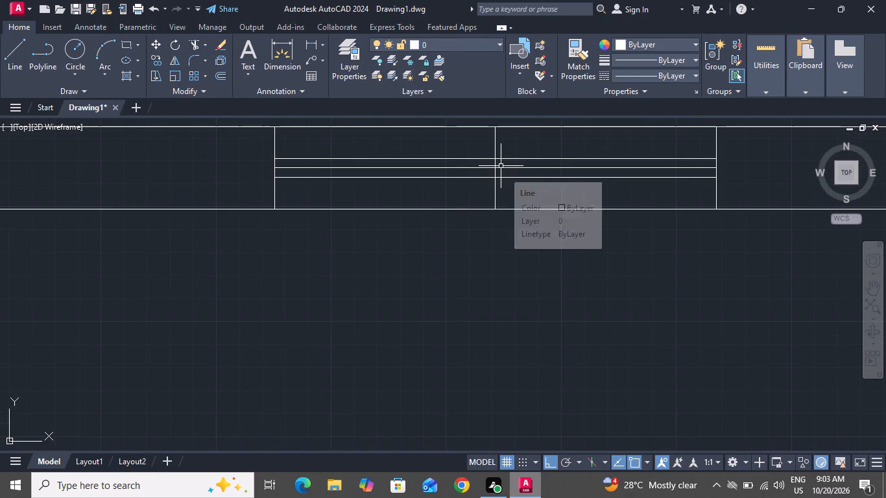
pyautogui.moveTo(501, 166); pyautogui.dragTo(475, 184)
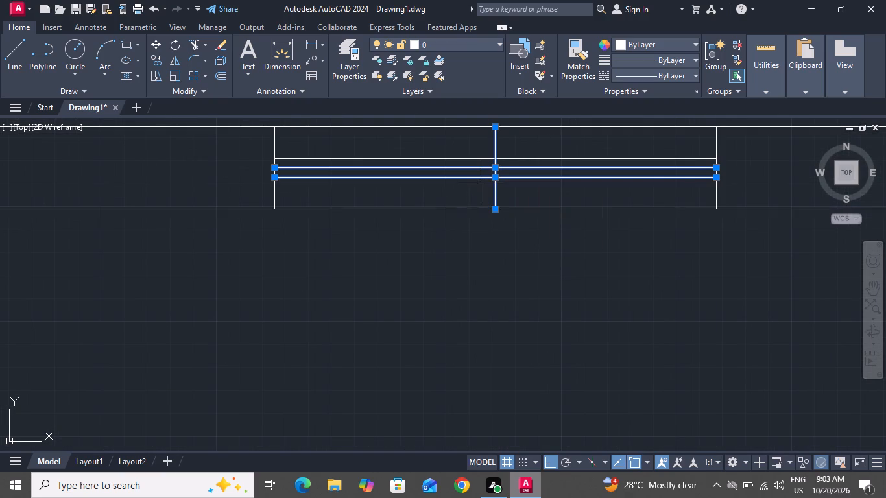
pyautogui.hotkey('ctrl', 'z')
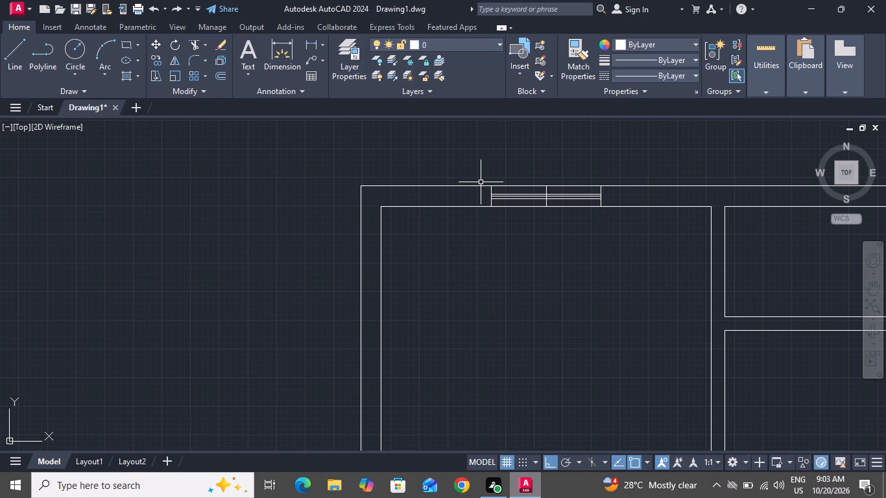
# Delete the top window's original middle horizontal line together with the short vertical line at its centre.
pyautogui.keyDown('ctrl'); pyautogui.scroll(7, 558, 195); pyautogui.keyUp('ctrl')
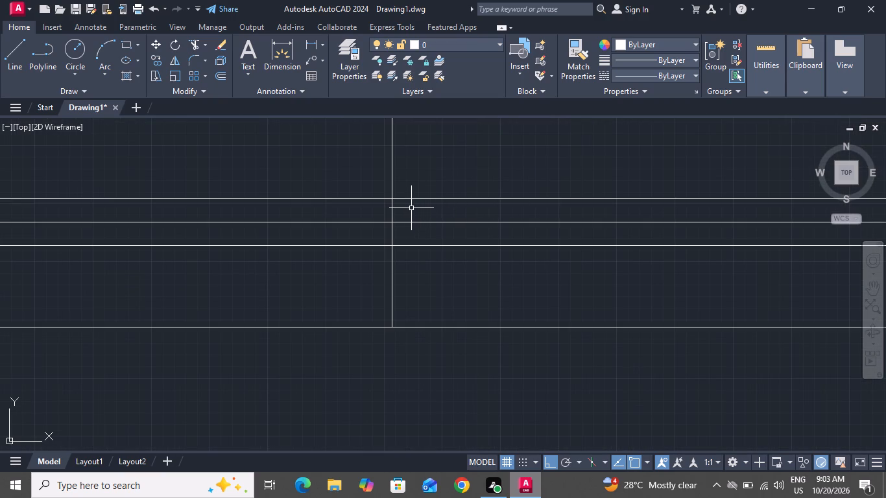
pyautogui.moveTo(411, 208); pyautogui.dragTo(365, 222)
pyautogui.press('Delete')
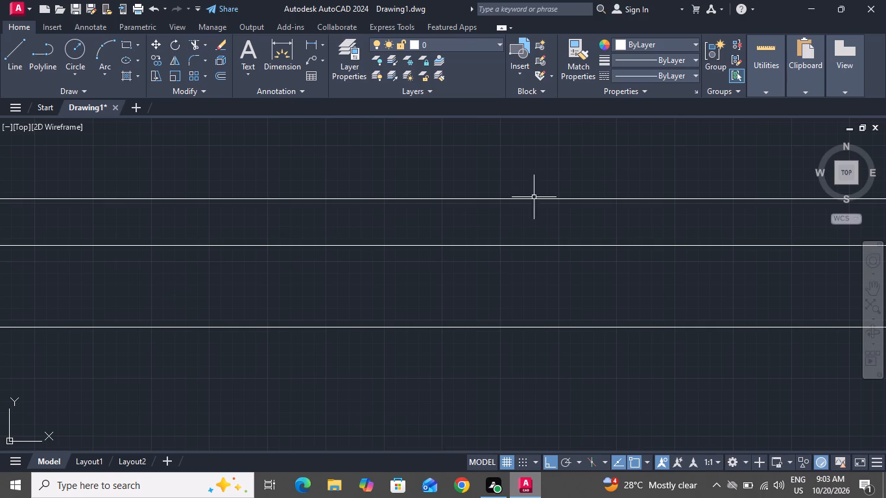
# Draw a short horizontal line across the left outer wall, starting at the midpoint of the upper left room's inner edge.
pyautogui.scroll(-5, 520, 216)
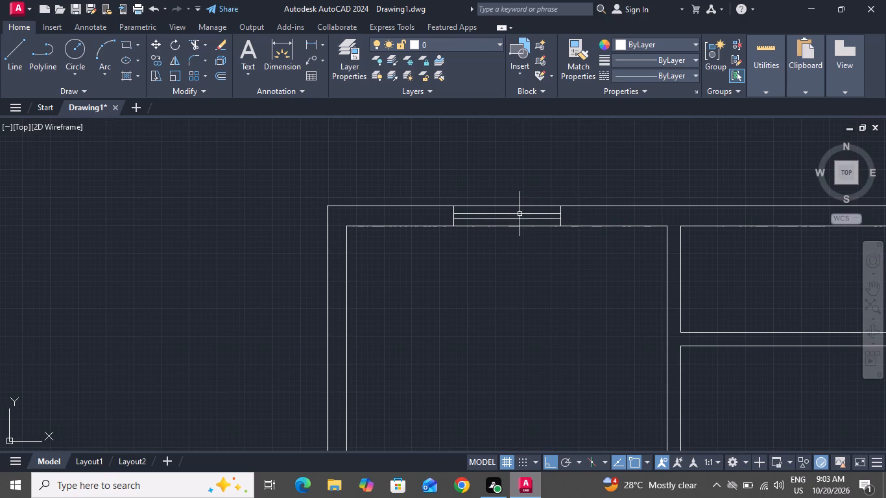
pyautogui.click(15, 57)
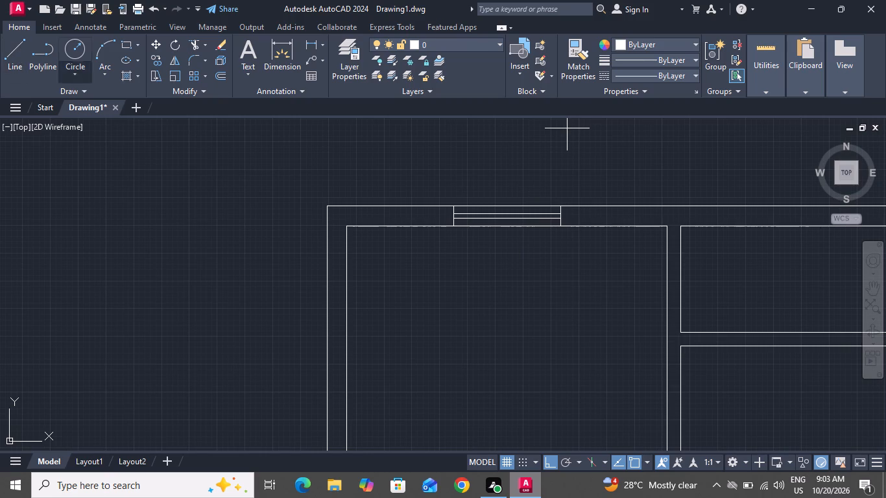
pyautogui.scroll(-3, 260, 243)
pyautogui.scroll(1, 300, 276)
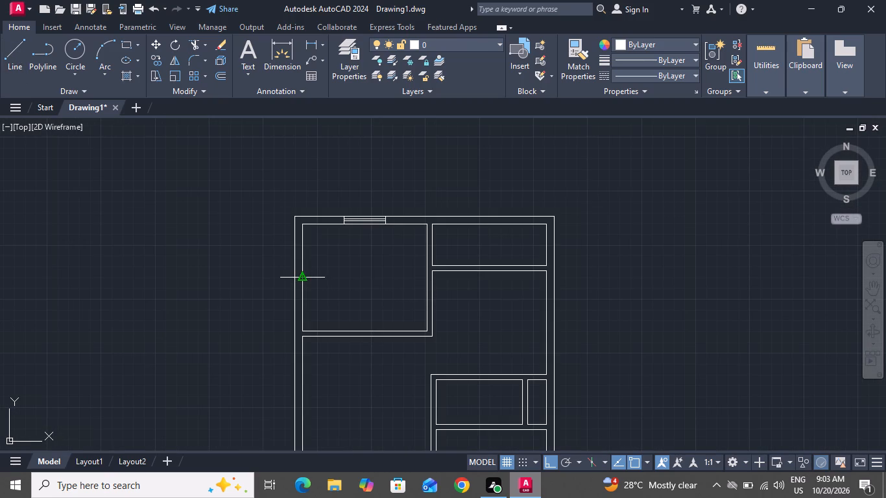
pyautogui.scroll(-1, 300, 276)
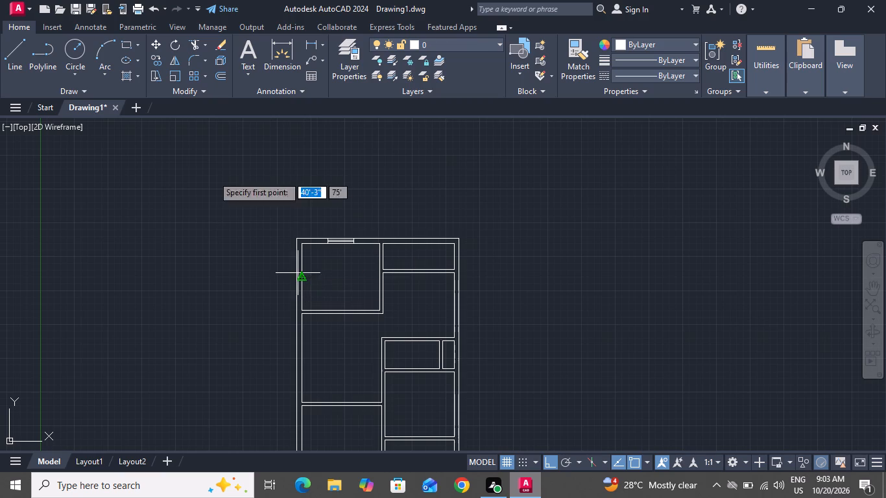
pyautogui.scroll(4, 306, 281)
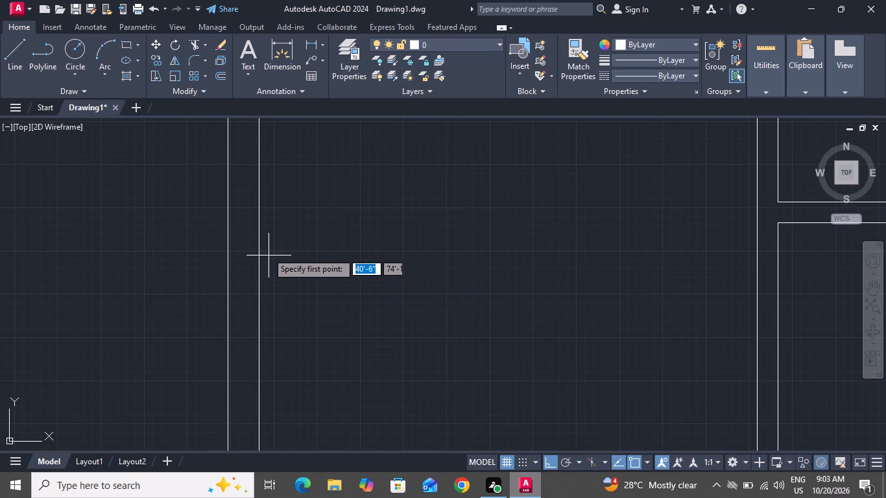
pyautogui.click(257, 248)
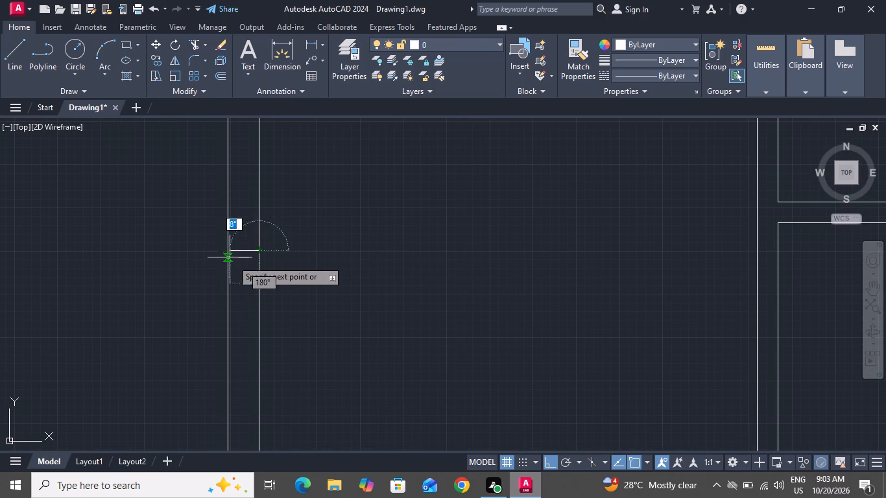
pyautogui.click(226, 246)
pyautogui.rightClick(226, 246)
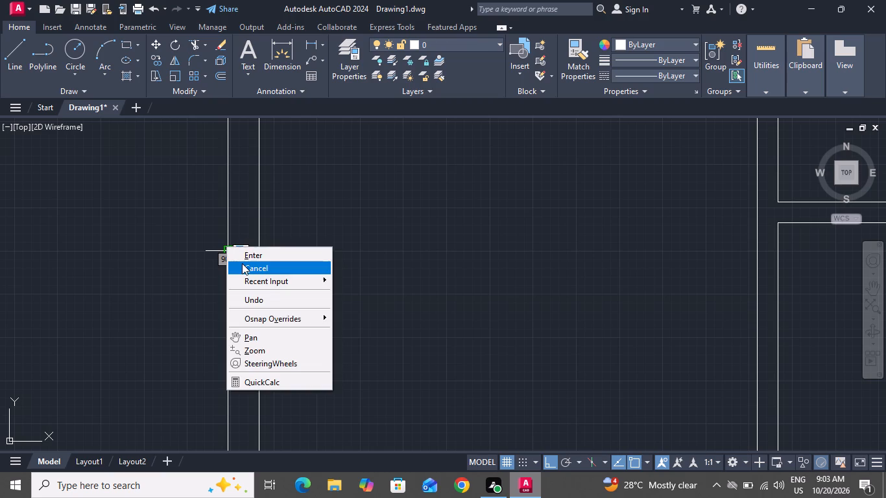
pyautogui.click(242, 263)
# Offset the short line across the left wall by 2' to both sides to mark the window's ends.
pyautogui.write('o')
pyautogui.press('space')
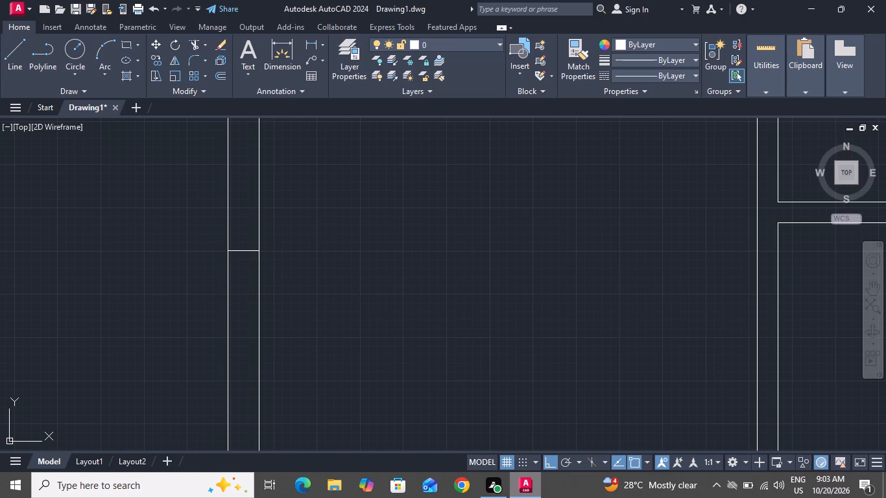
pyautogui.press('2')
pyautogui.press("'")
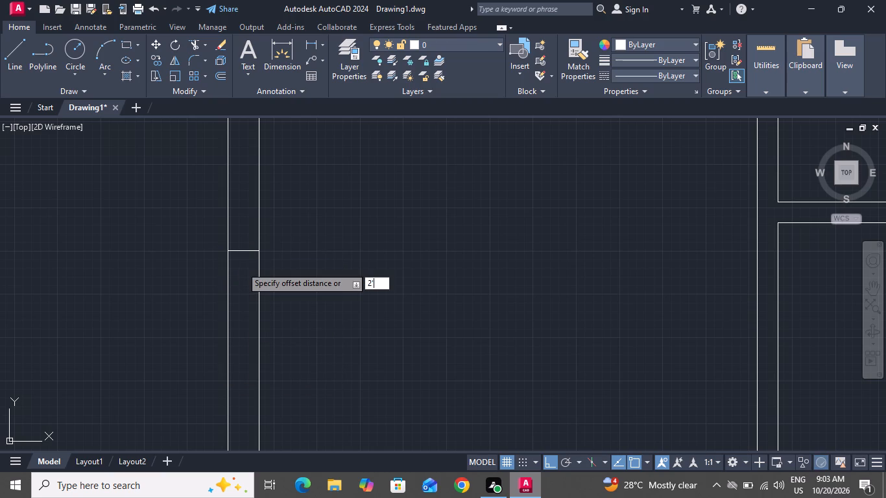
pyautogui.press('Return')
pyautogui.click(247, 252)
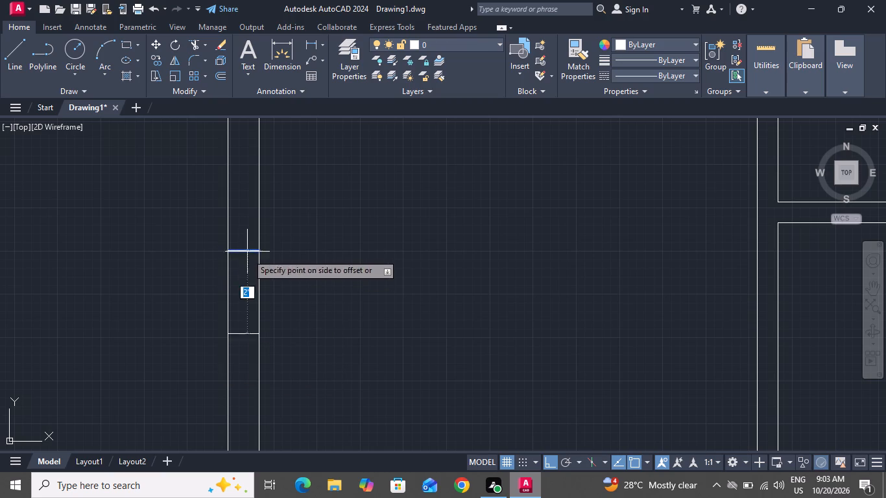
pyautogui.click(261, 222)
pyautogui.click(246, 252)
pyautogui.click(242, 299)
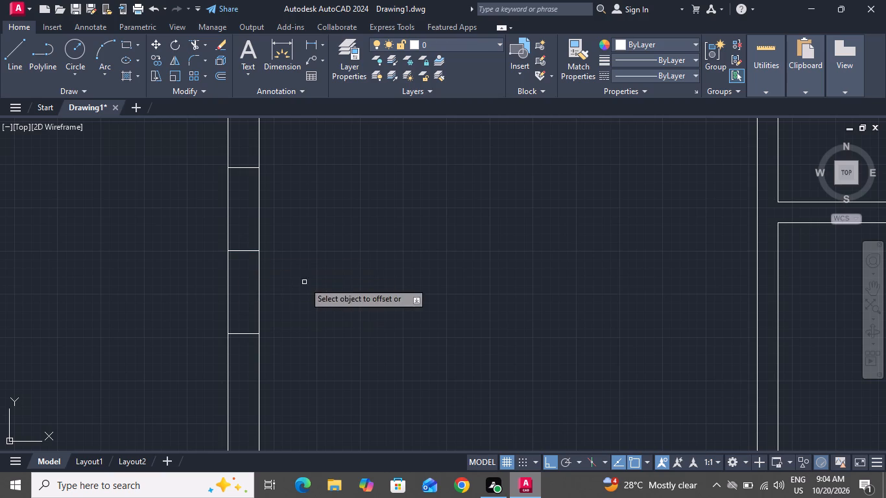
pyautogui.rightClick(302, 269)
pyautogui.click(315, 290)
# Offset the left window's two end lines outward by 2", one upward and one downward.
pyautogui.write('o')
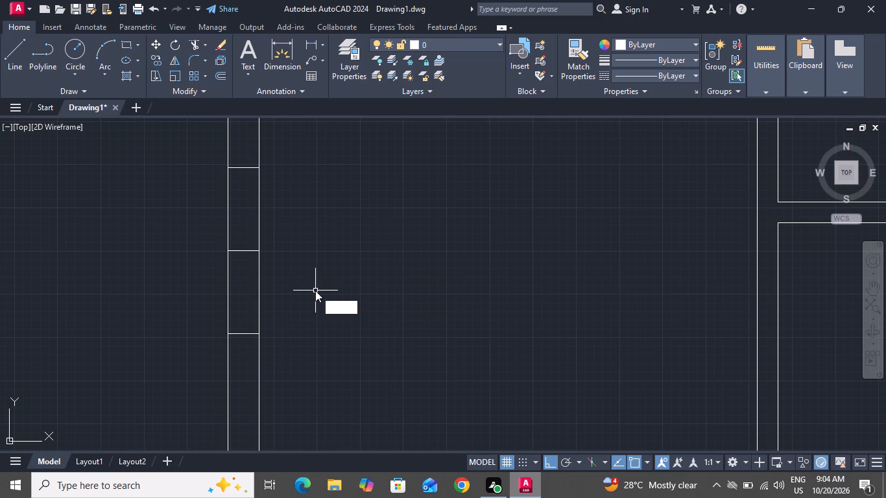
pyautogui.press('space')
pyautogui.press('2')
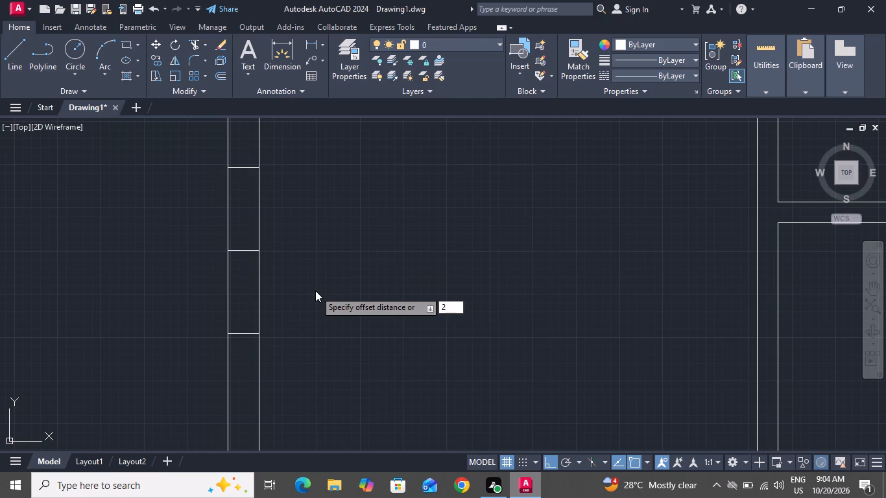
pyautogui.hotkey('shift', '"')
pyautogui.press('Return')
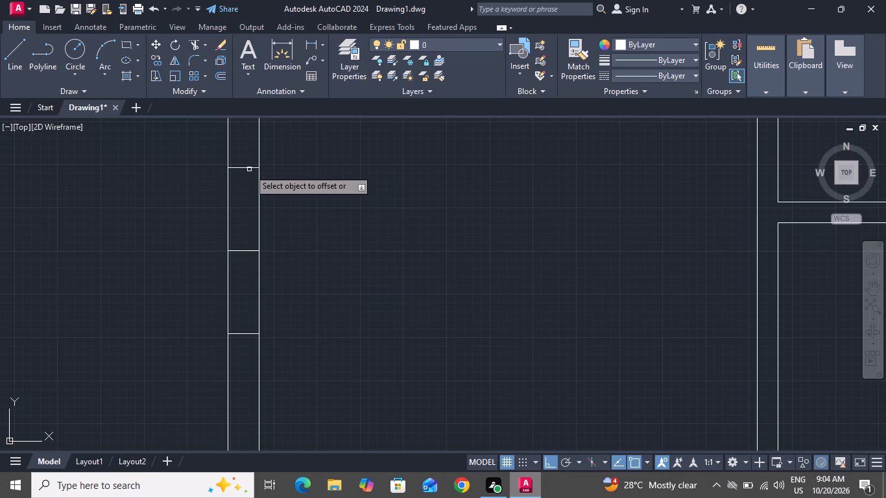
pyautogui.click(250, 164)
pyautogui.click(247, 169)
pyautogui.click(249, 156)
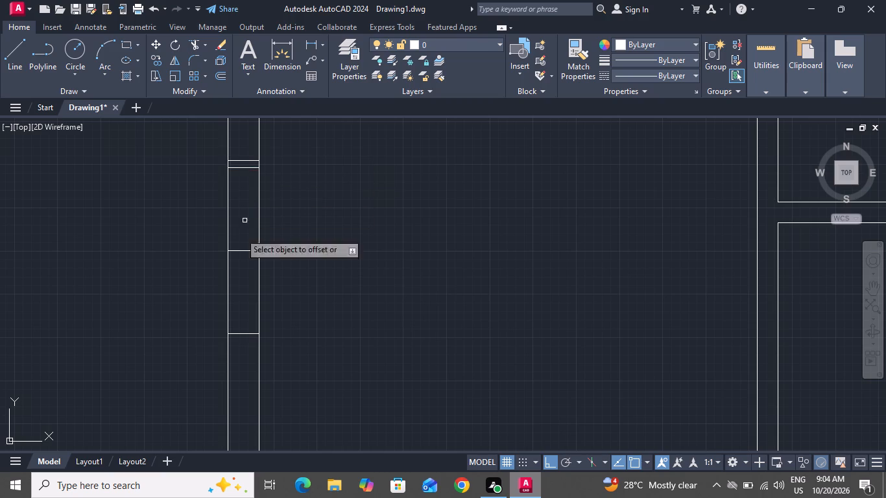
pyautogui.click(240, 335)
pyautogui.click(243, 367)
pyautogui.rightClick(276, 300)
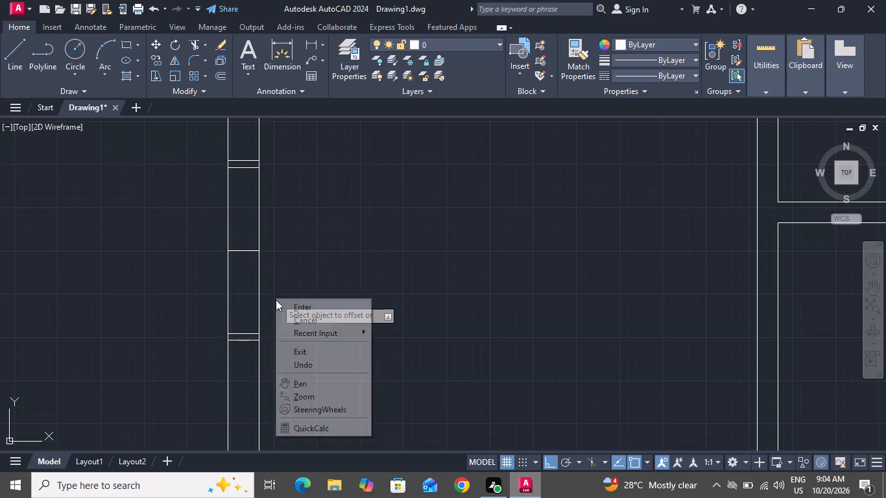
pyautogui.click(286, 313)
# Draw a vertical line along the middle of the left wall's thickness, joining the midpoints of the window's two inner end lines.
pyautogui.click(8, 54)
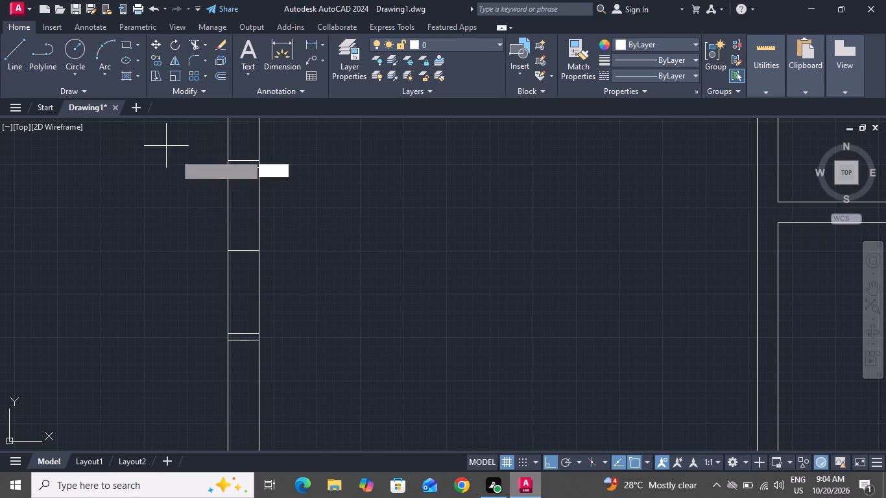
pyautogui.click(240, 167)
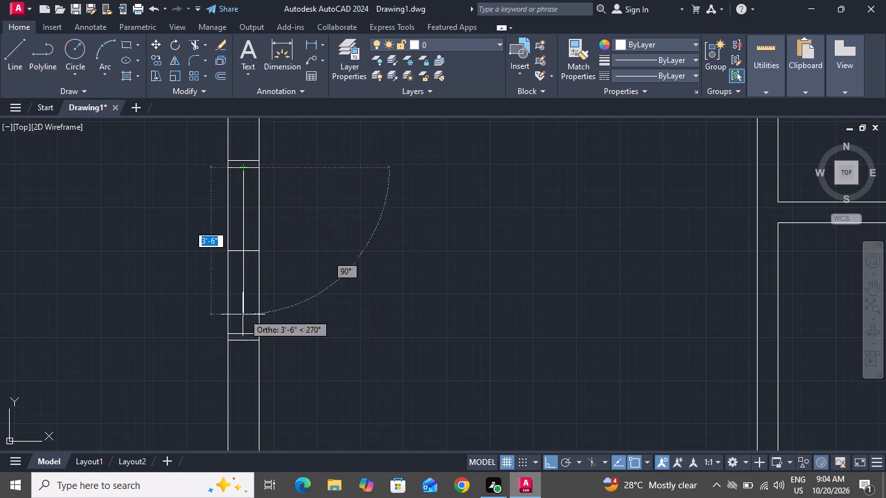
pyautogui.click(239, 331)
pyautogui.rightClick(246, 337)
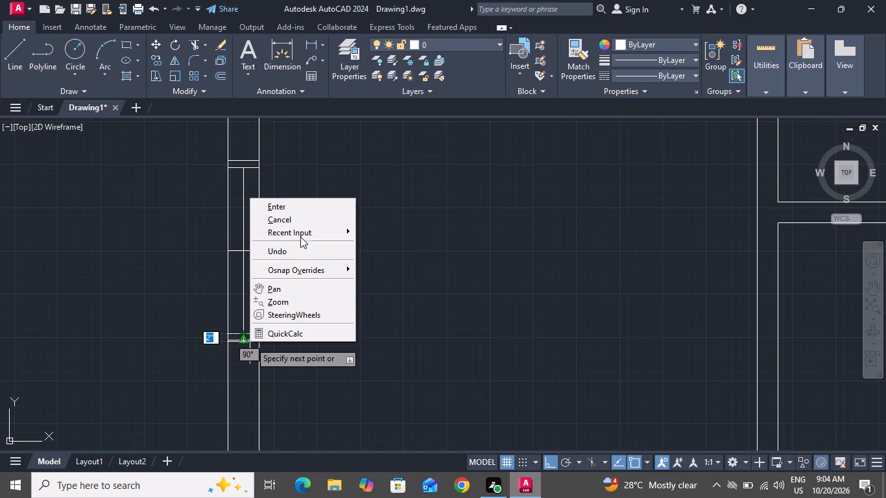
pyautogui.click(302, 222)
# Offset the left window's middle vertical line by 1" to both sides.
pyautogui.write('o 1')
pyautogui.hotkey('shift', '"')
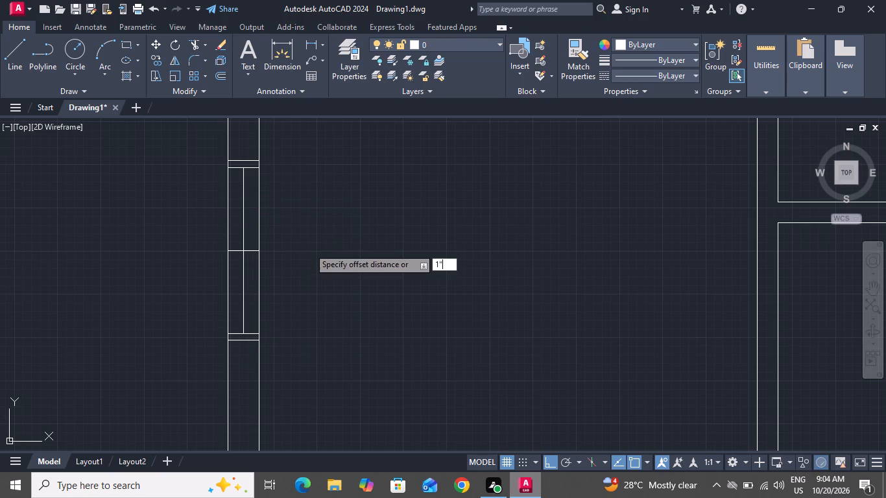
pyautogui.press('Return')
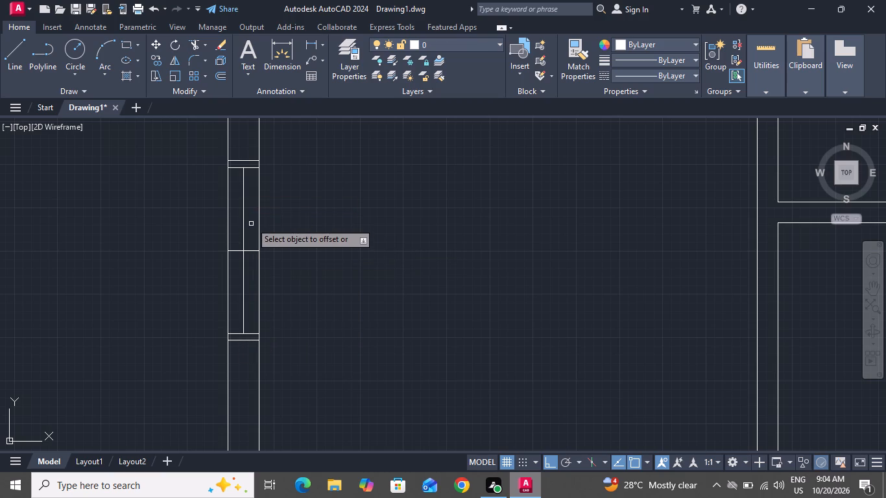
pyautogui.click(242, 222)
pyautogui.click(230, 222)
pyautogui.click(242, 225)
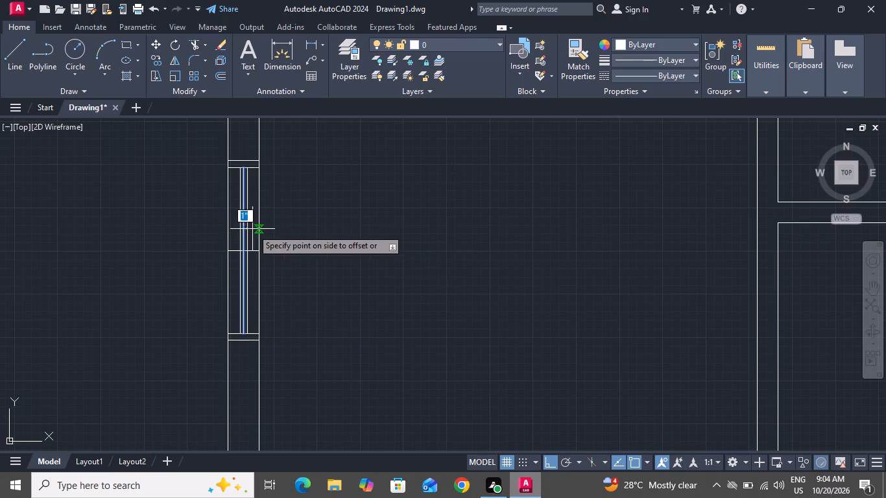
pyautogui.click(252, 229)
pyautogui.rightClick(242, 230)
pyautogui.click(263, 247)
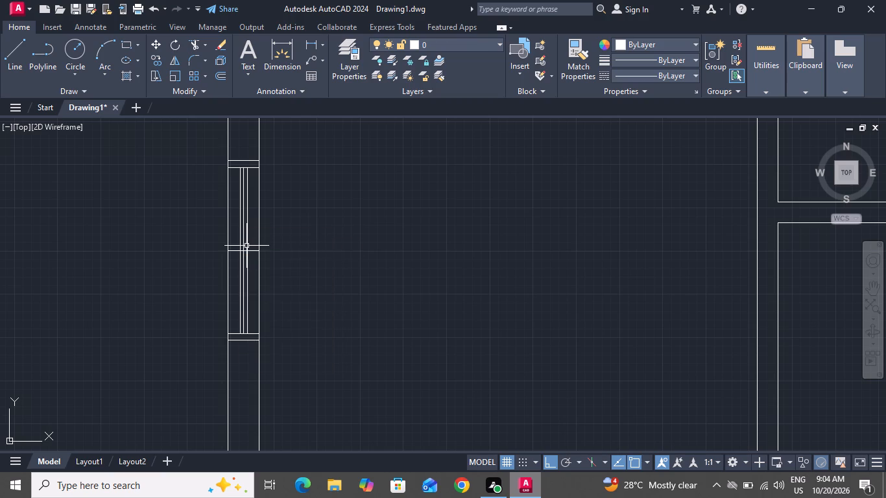
# Delete the left window's original middle vertical line and the short construction line crossing the wall at its centre.
pyautogui.scroll(4, 244, 244)
pyautogui.click(243, 263)
pyautogui.click(218, 307)
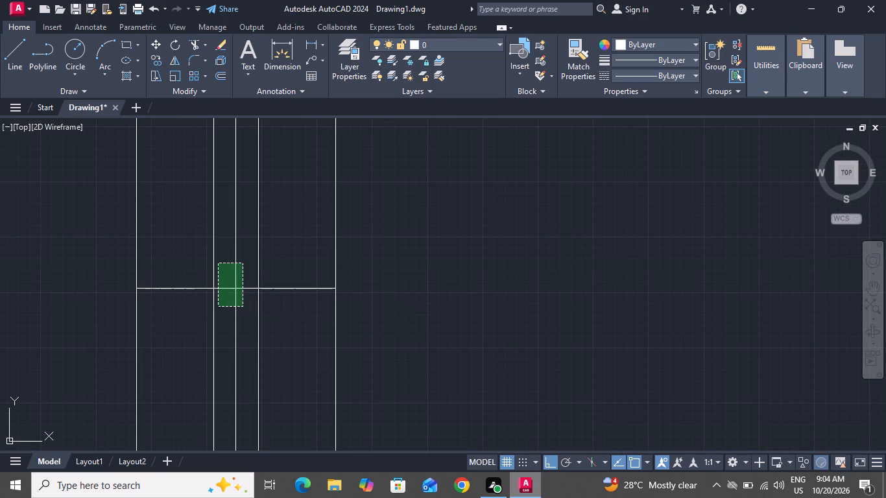
pyautogui.press('Delete')
# Draw a short vertical line across the top outer wall's thickness, near the middle of the upper-right room's wall.
pyautogui.scroll(-2, 226, 313)
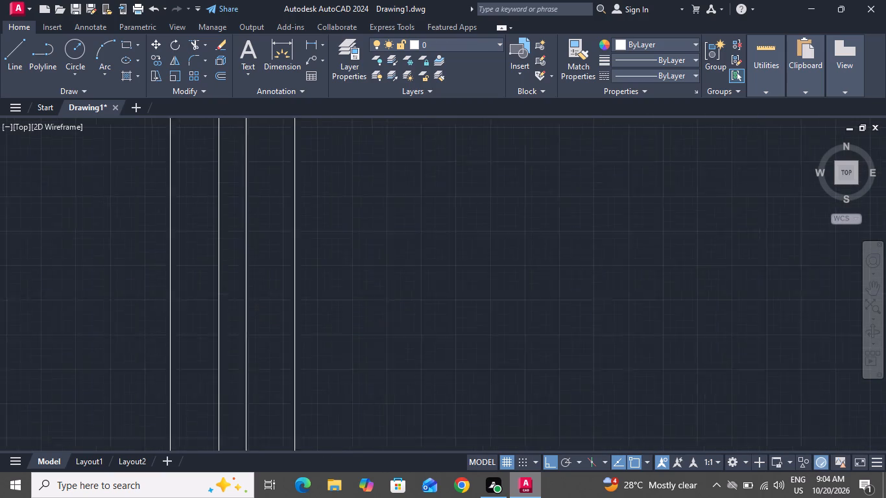
pyautogui.scroll(-5, 226, 313)
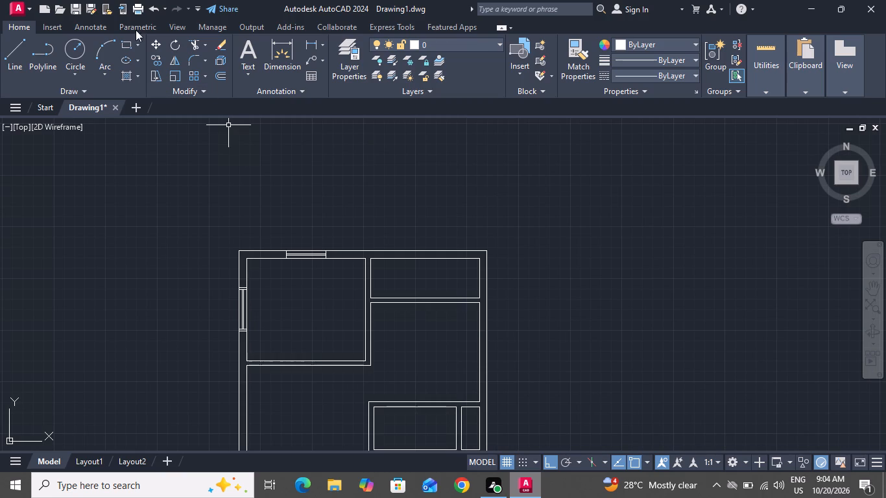
pyautogui.click(21, 56)
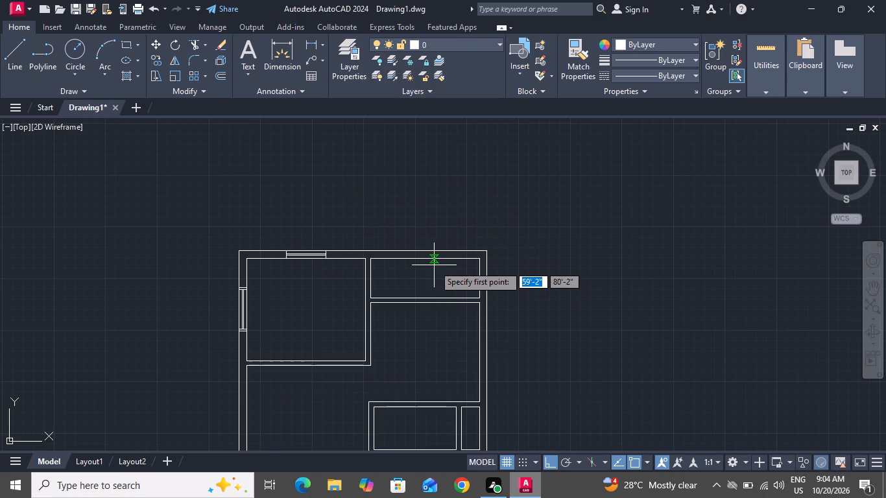
pyautogui.scroll(2, 433, 262)
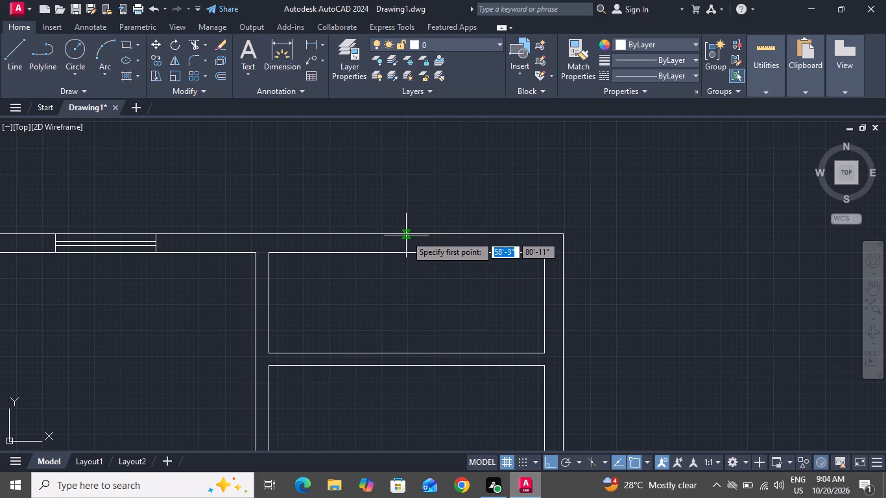
pyautogui.click(400, 234)
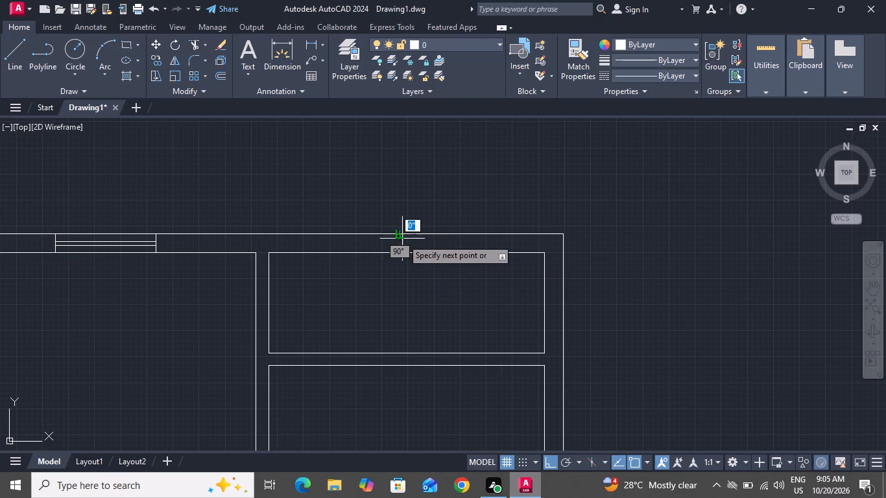
pyautogui.click(401, 251)
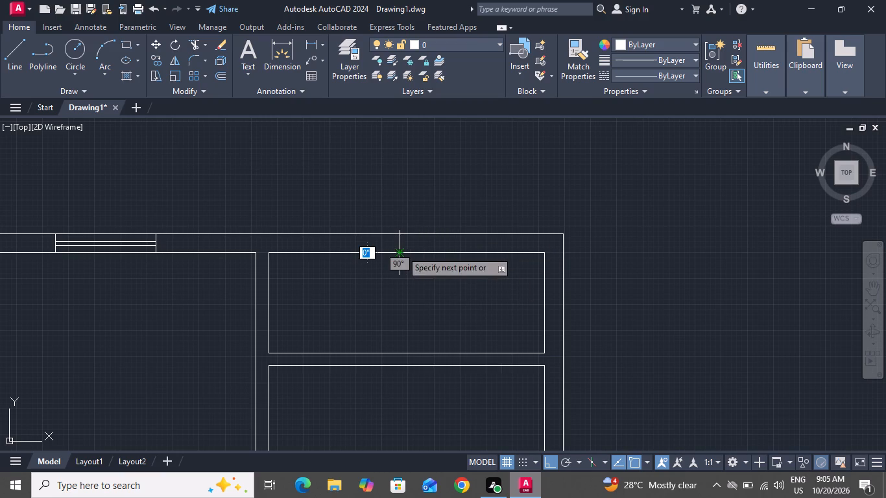
pyautogui.rightClick(401, 250)
pyautogui.click(409, 270)
# Offset the short line across the top wall by 1' to both sides to mark the new window's ends.
pyautogui.write('o 1')
pyautogui.press("'")
pyautogui.press('Return')
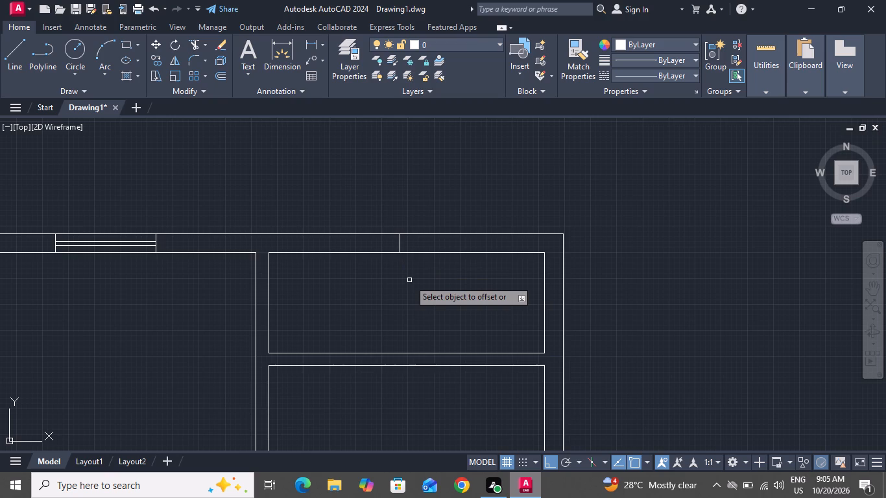
pyautogui.click(398, 244)
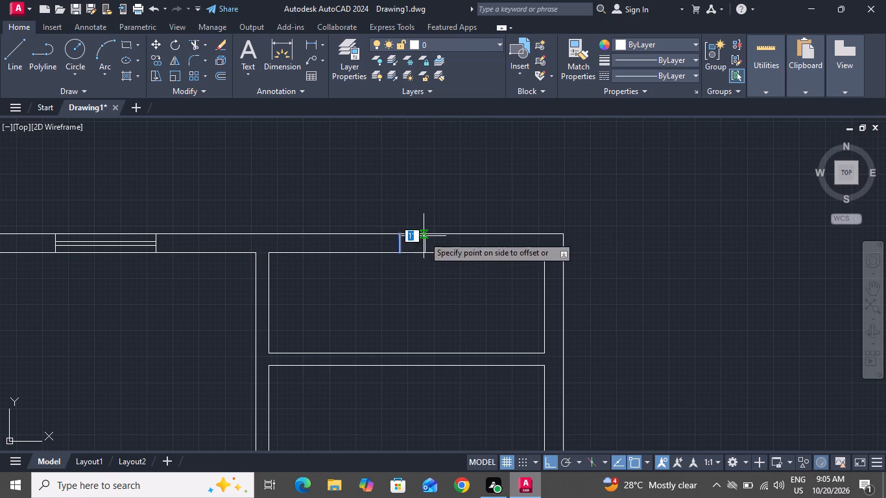
pyautogui.click(435, 240)
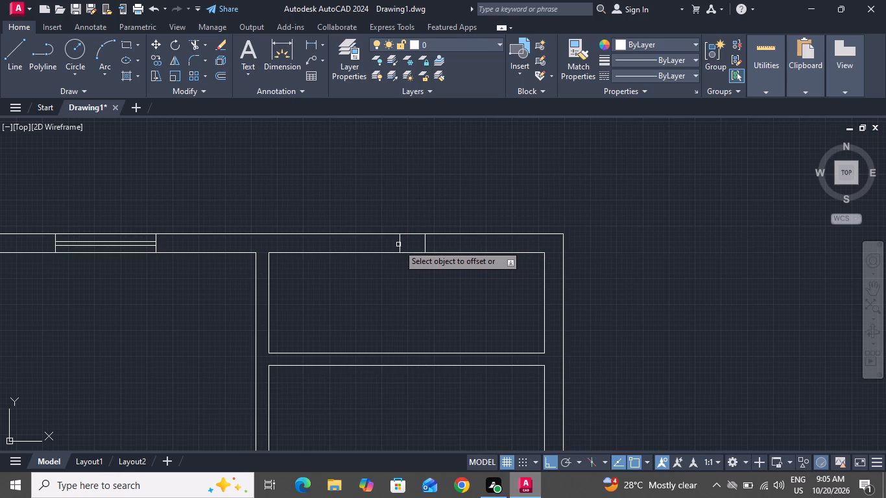
pyautogui.click(401, 244)
pyautogui.click(360, 250)
pyautogui.rightClick(357, 259)
pyautogui.click(375, 278)
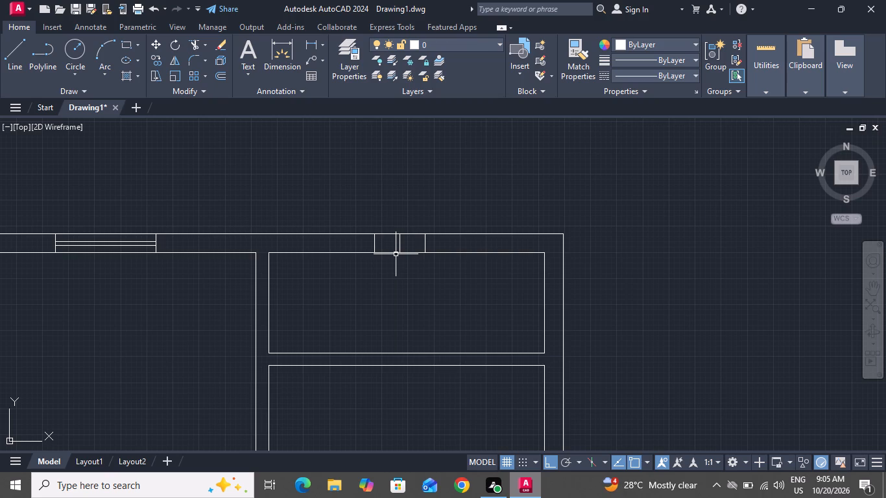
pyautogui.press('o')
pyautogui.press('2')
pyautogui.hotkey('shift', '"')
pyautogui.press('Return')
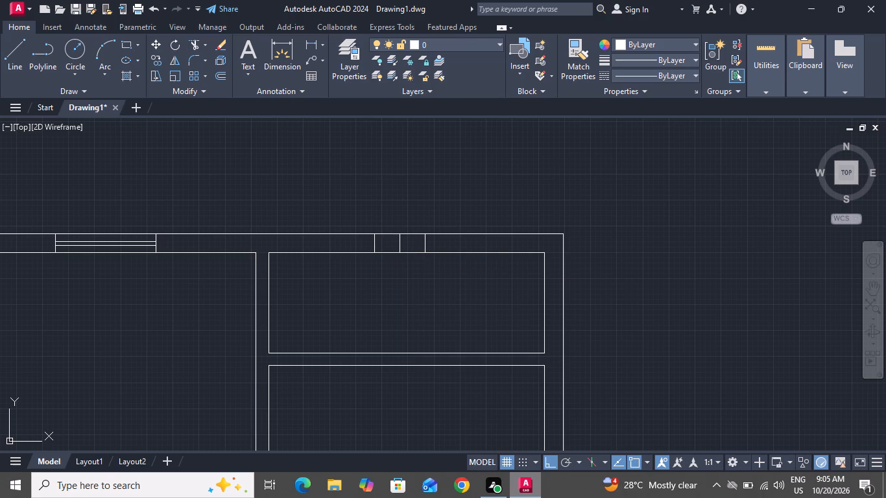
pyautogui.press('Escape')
# Begin an Offset with a distance of 2" for the new window's lines in the top wall.
pyautogui.write('o 2')
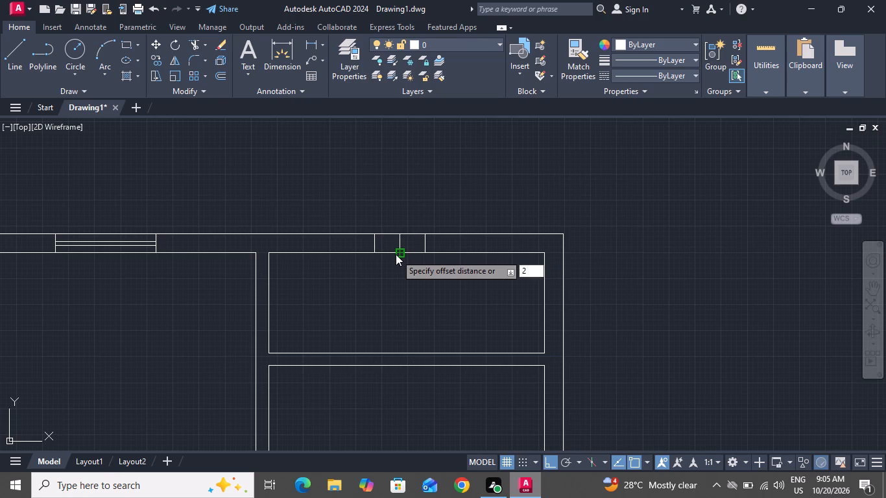
pyautogui.hotkey('shift', '"')
pyautogui.press('Return')
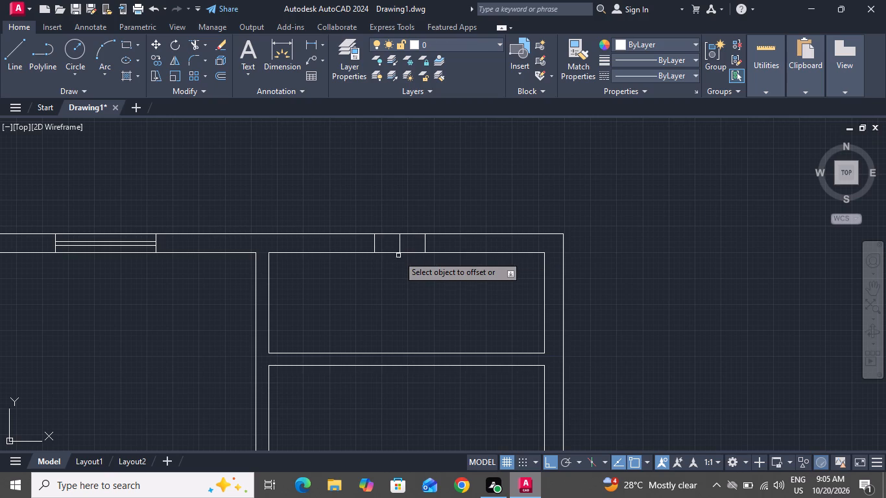
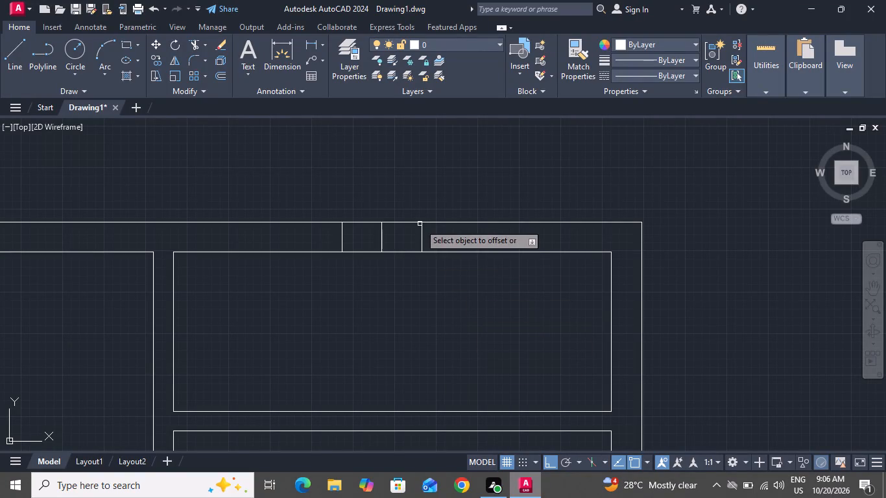
# Offset both end lines of the new top-wall window outward by 2".
pyautogui.moveTo(422, 231); pyautogui.dragTo(426, 237)
pyautogui.click(440, 244)
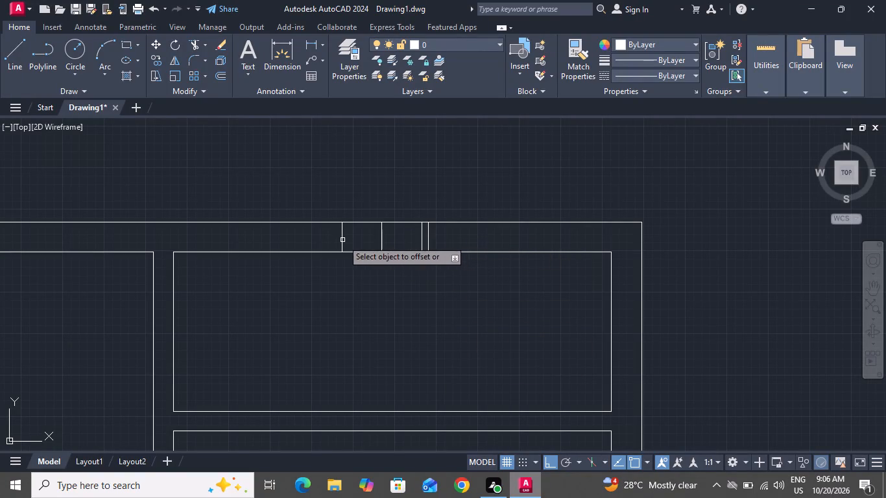
pyautogui.click(342, 240)
pyautogui.click(287, 243)
pyautogui.rightClick(294, 243)
pyautogui.click(311, 262)
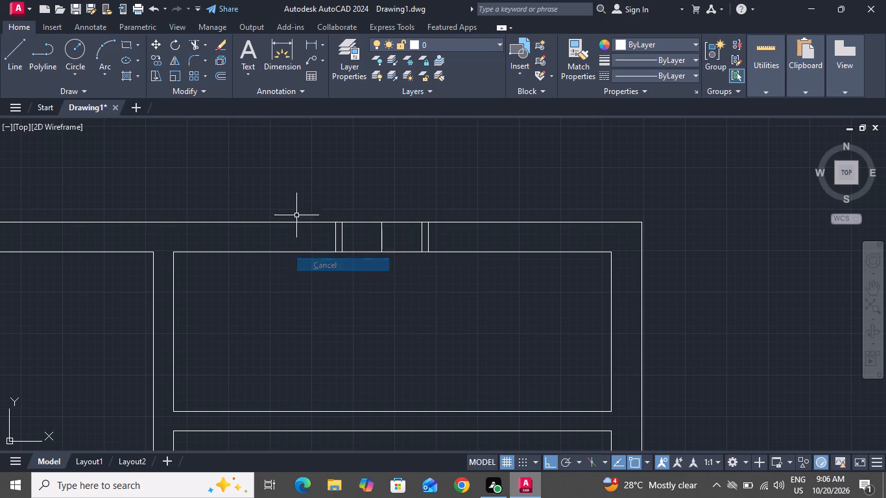
# Draw a horizontal line at mid-thickness of the top wall between the window's two inner end lines.
pyautogui.click(14, 59)
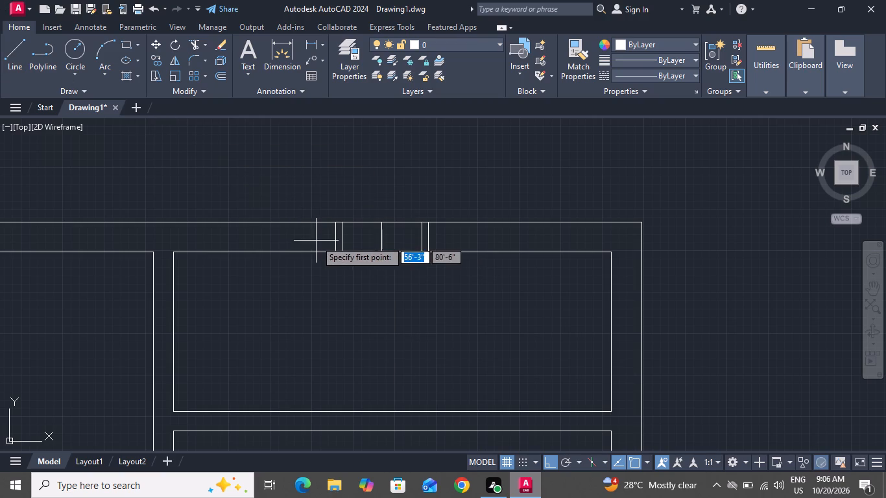
pyautogui.moveTo(341, 237); pyautogui.dragTo(347, 237)
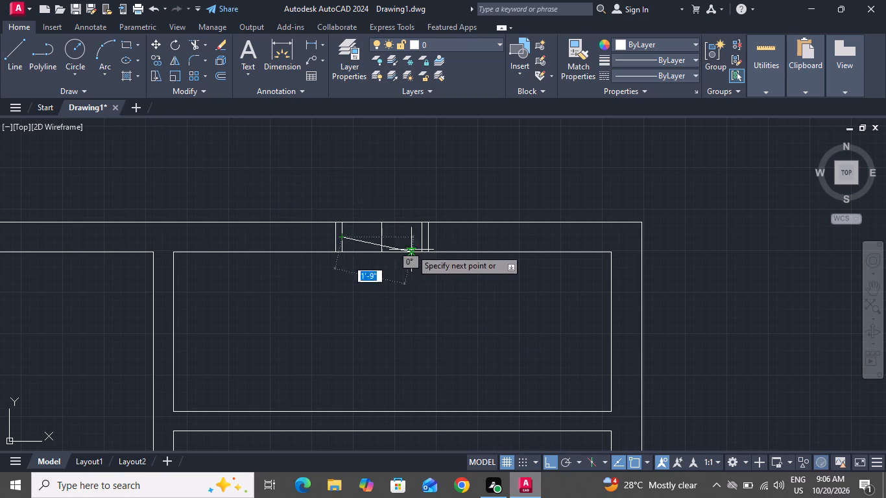
pyautogui.click(420, 237)
pyautogui.rightClick(420, 236)
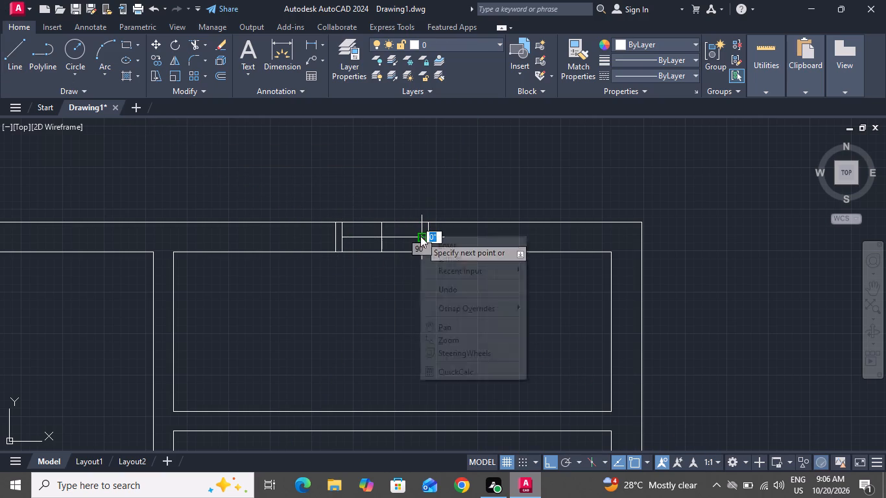
pyautogui.click(431, 261)
pyautogui.click(449, 260)
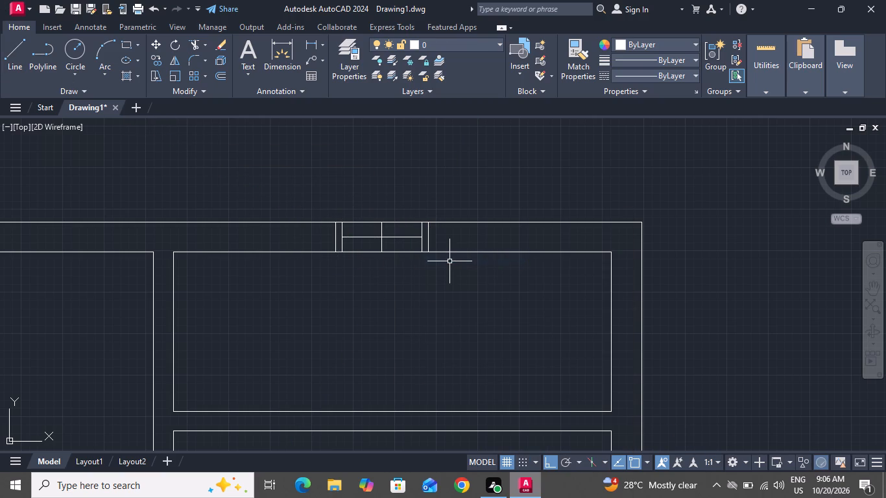
# Offset the top-wall window's horizontal centre line by 1" to both sides.
pyautogui.write('o')
pyautogui.press('space')
pyautogui.press('1')
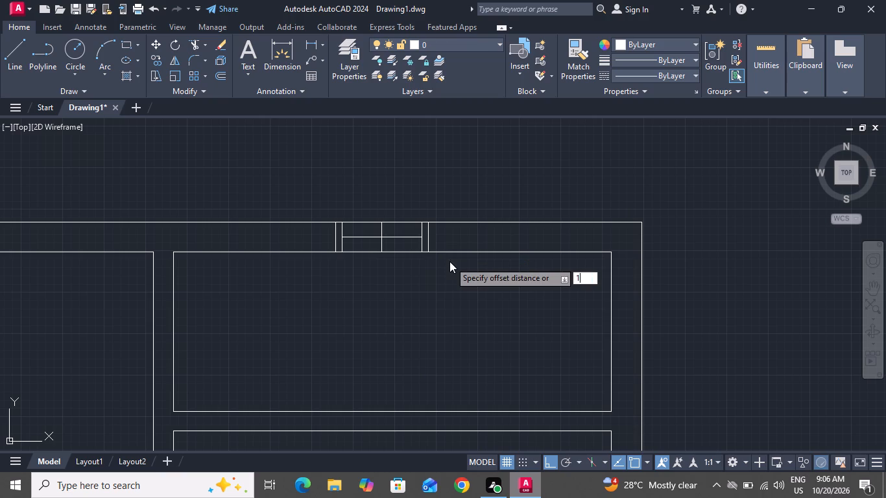
pyautogui.hotkey('shift', '"')
pyautogui.press('Return')
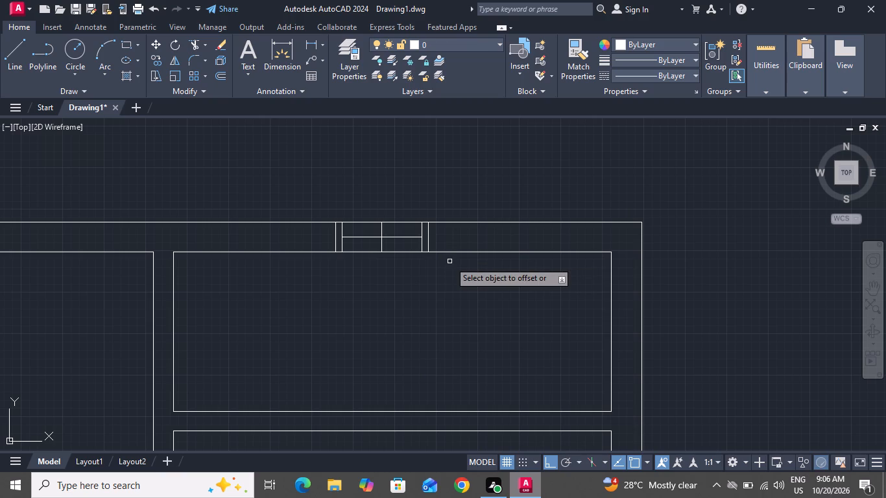
pyautogui.moveTo(378, 239); pyautogui.dragTo(372, 239)
pyautogui.click(371, 248)
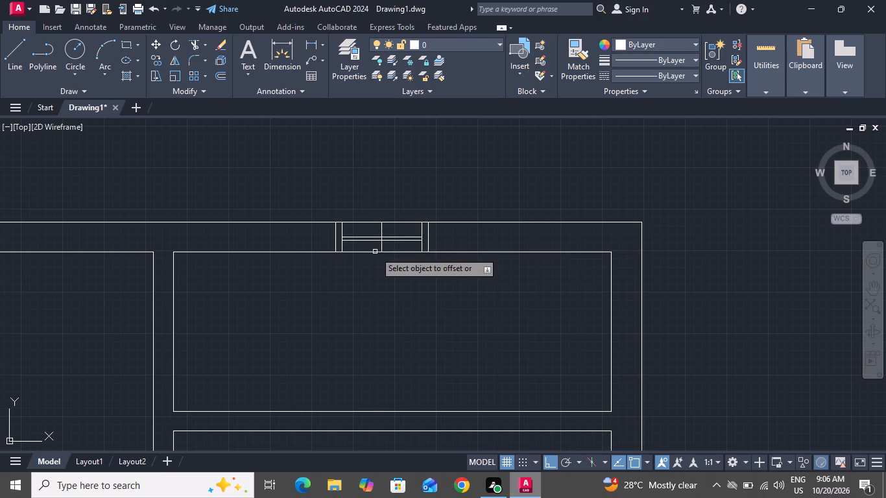
pyautogui.scroll(3, 375, 243)
pyautogui.click(384, 213)
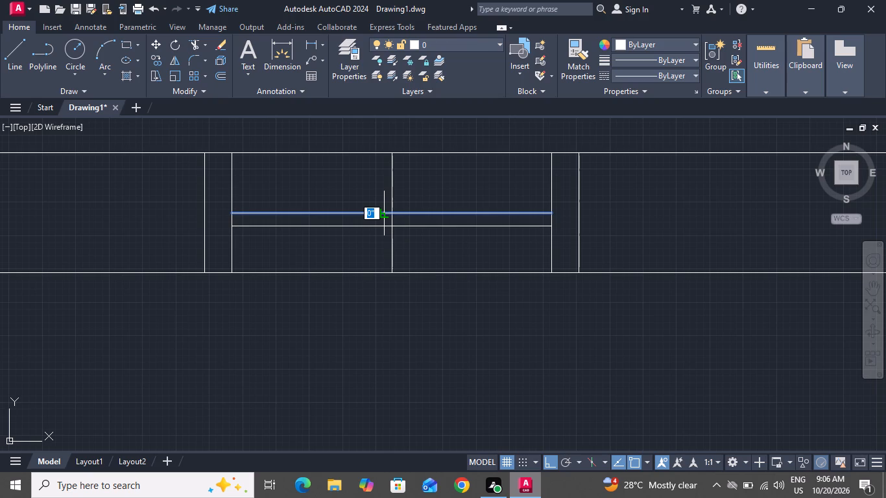
pyautogui.click(385, 217)
pyautogui.doubleClick(385, 217)
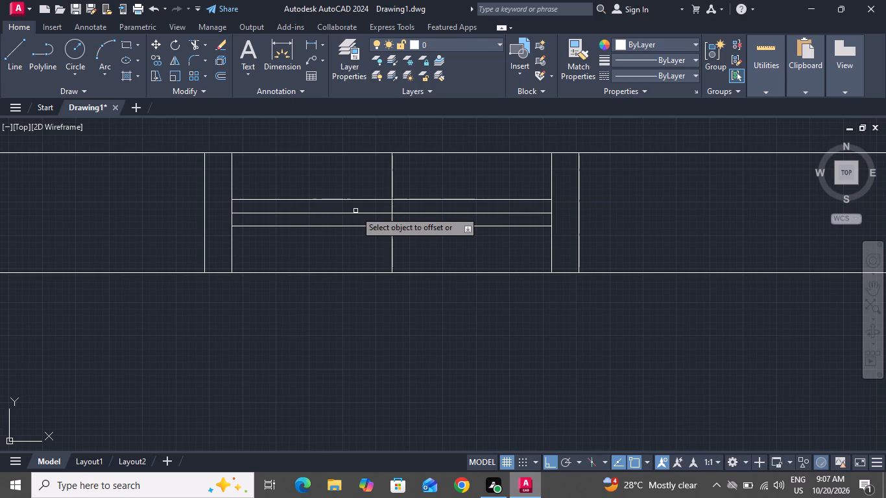
pyautogui.rightClick(501, 143)
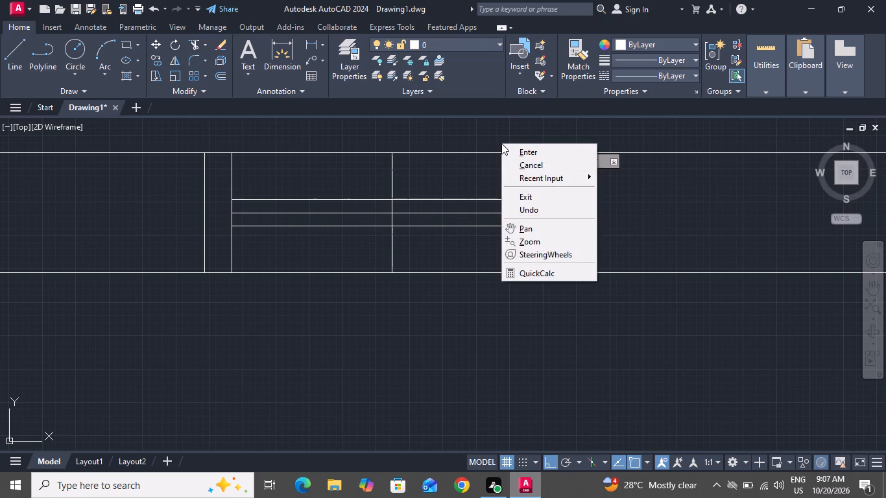
pyautogui.click(524, 168)
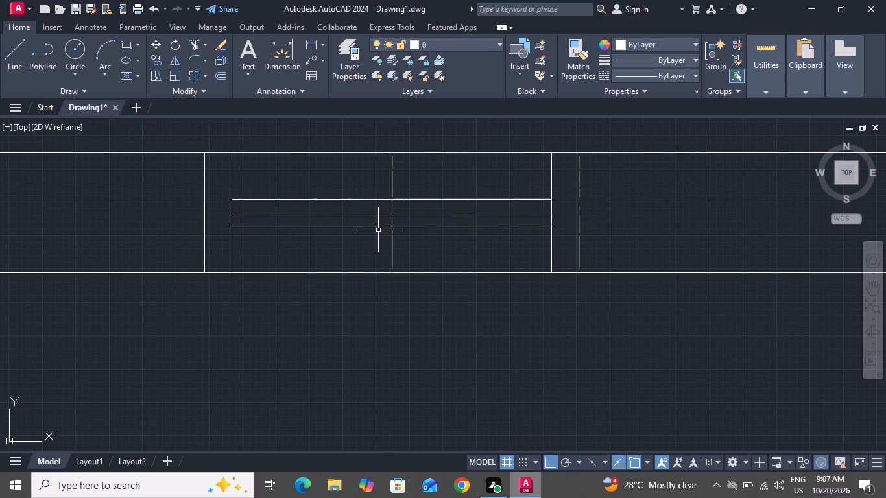
# Delete the top-wall window's original horizontal centre line and the short vertical construction line crossing it.
pyautogui.keyDown('ctrl'); pyautogui.scroll(4, 392, 222); pyautogui.keyUp('ctrl')
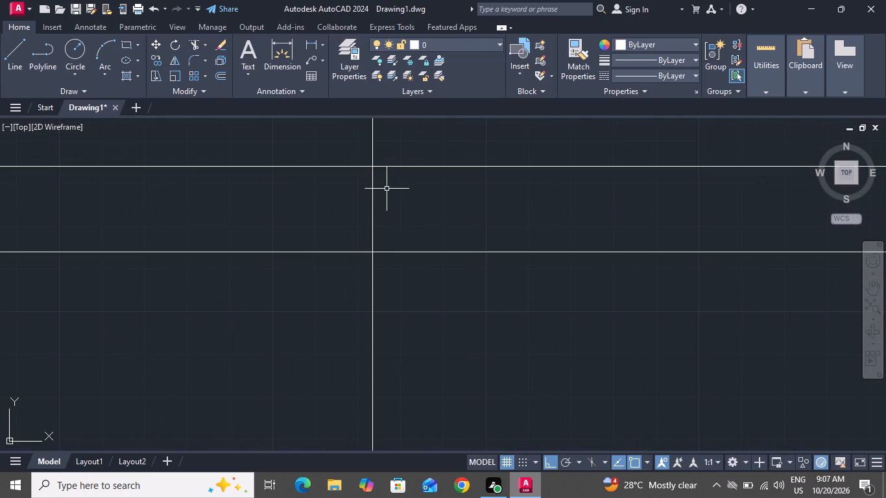
pyautogui.click(398, 143)
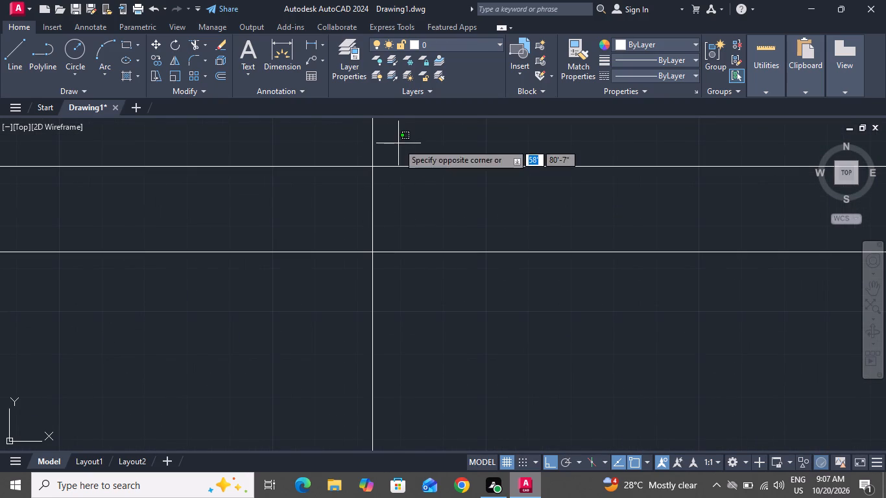
pyautogui.click(360, 178)
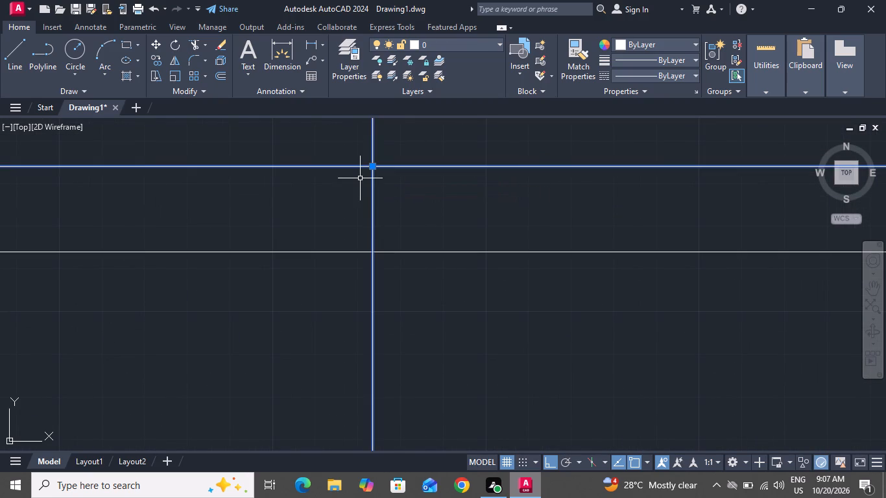
pyautogui.press('Delete')
pyautogui.scroll(-1, 360, 178)
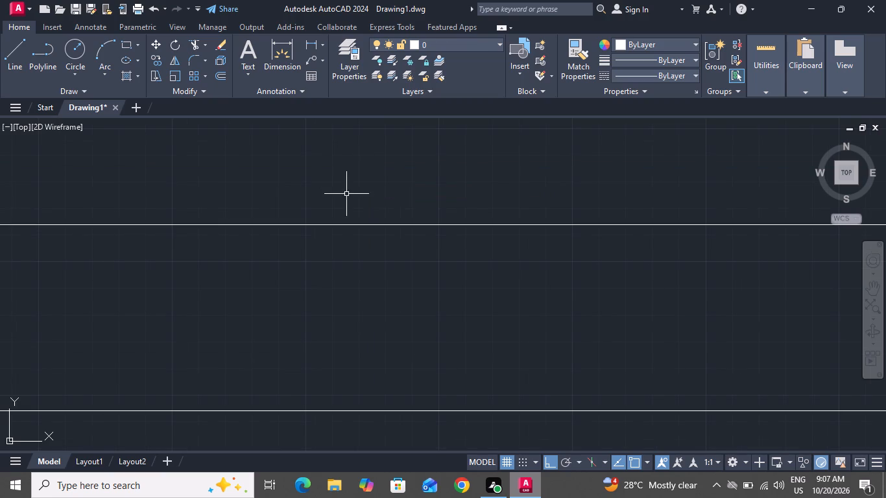
pyautogui.scroll(-6, 306, 255)
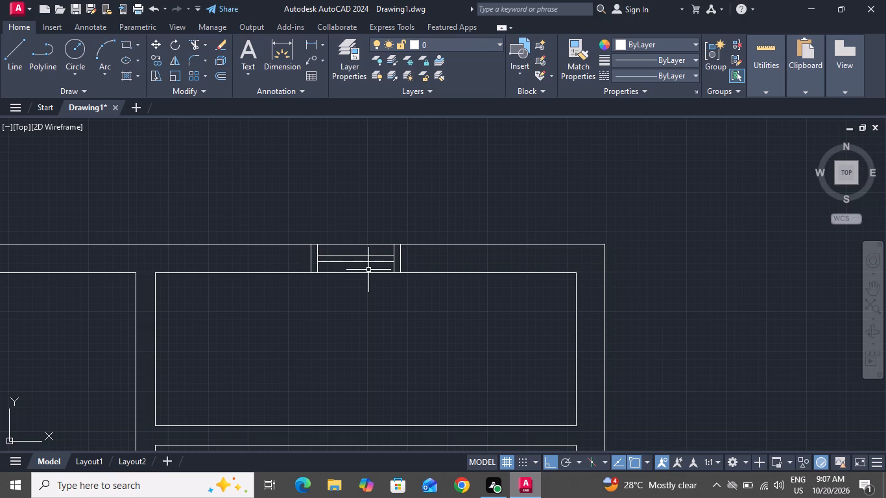
# Draw a short horizontal line across the right outer wall's thickness, at the midpoint of the room wall below the upper-right room.
pyautogui.click(14, 51)
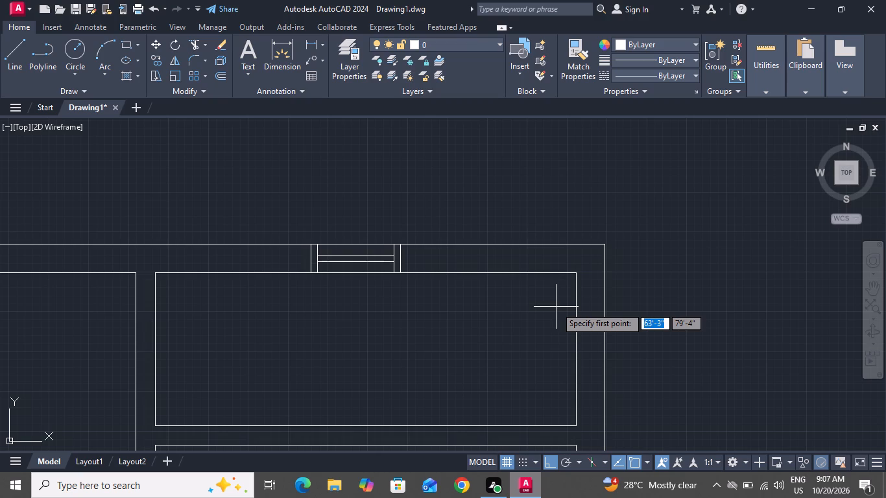
pyautogui.scroll(-4, 556, 307)
pyautogui.scroll(2, 556, 307)
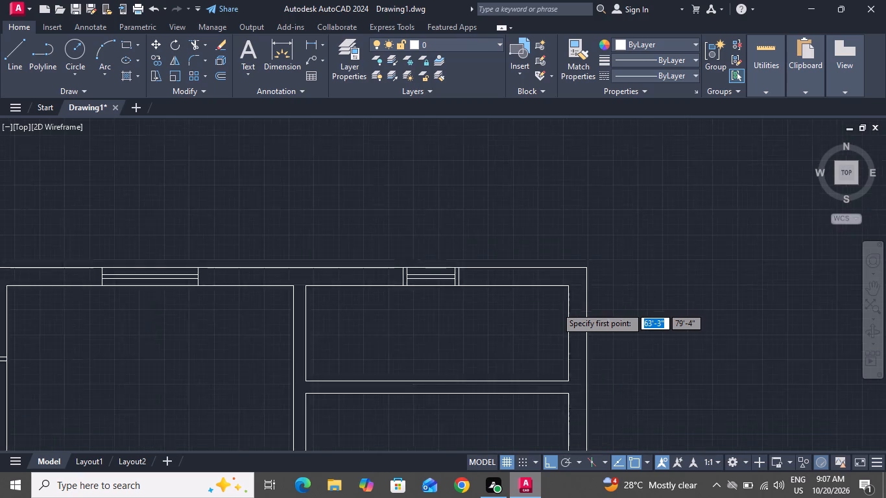
pyautogui.scroll(-1, 556, 307)
pyautogui.scroll(3, 556, 307)
pyautogui.scroll(-3, 556, 307)
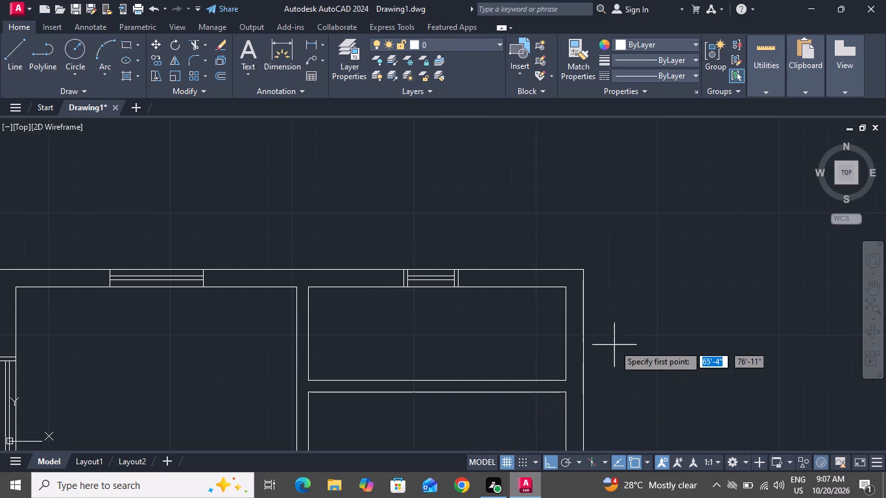
pyautogui.scroll(-4, 621, 331)
pyautogui.scroll(4, 618, 364)
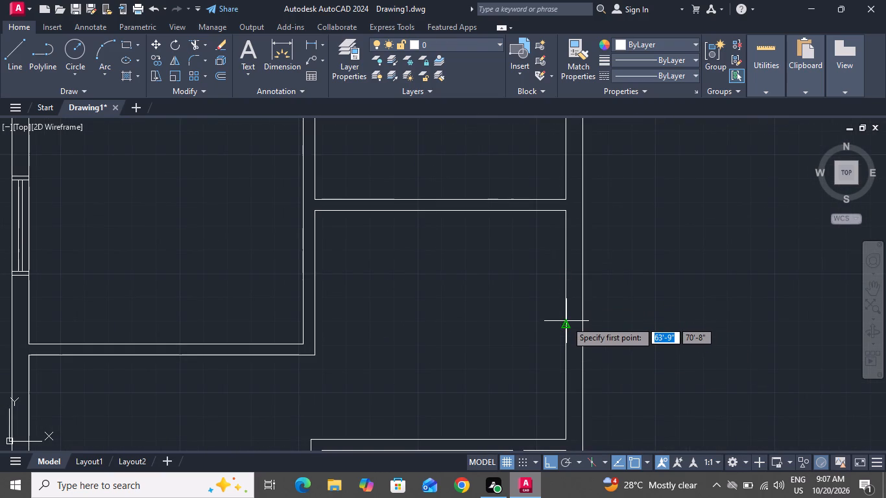
pyautogui.click(564, 322)
pyautogui.click(582, 326)
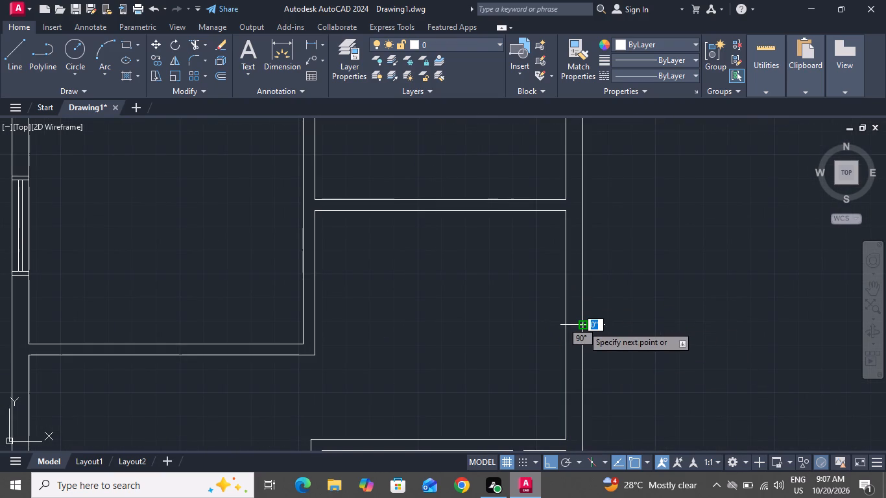
pyautogui.rightClick(582, 326)
pyautogui.click(605, 350)
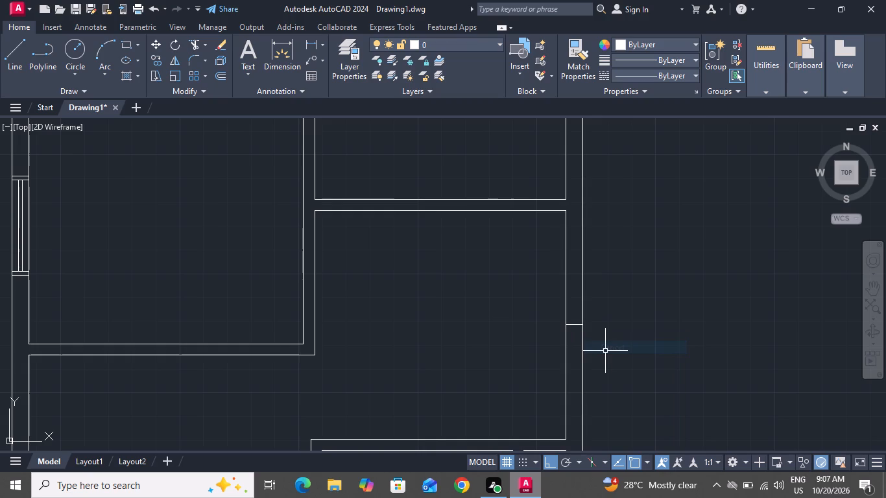
# Offset the short line across the right wall by 2' to both sides to mark the new window's ends.
pyautogui.write('o 3')
pyautogui.press('BackSpace')
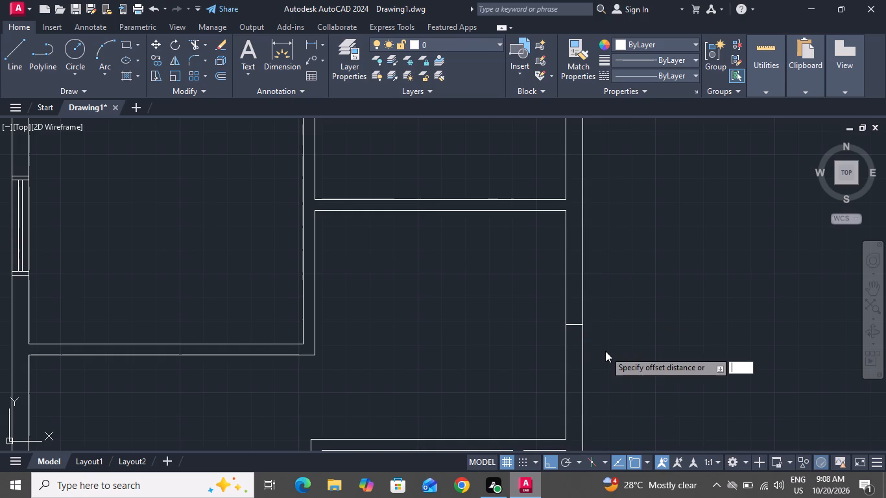
pyautogui.press('2')
pyautogui.press("'")
pyautogui.press('Return')
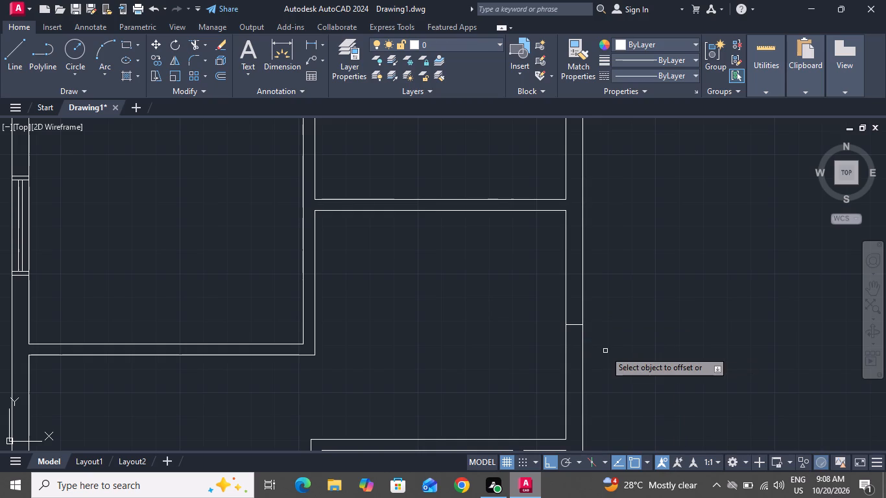
pyautogui.click(578, 325)
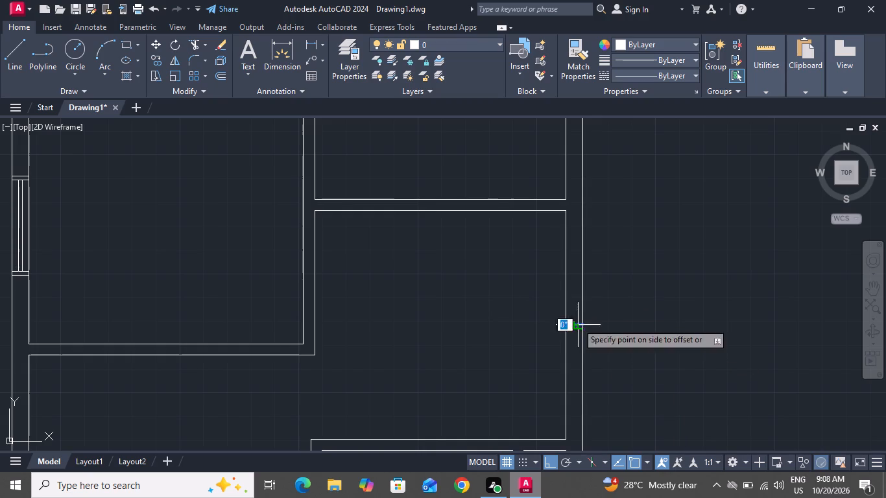
pyautogui.click(580, 286)
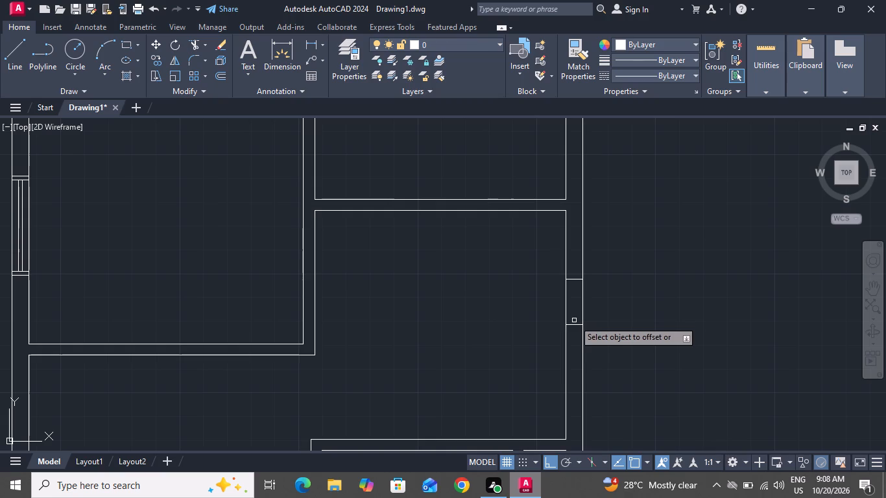
pyautogui.click(573, 325)
pyautogui.click(579, 353)
pyautogui.rightClick(610, 312)
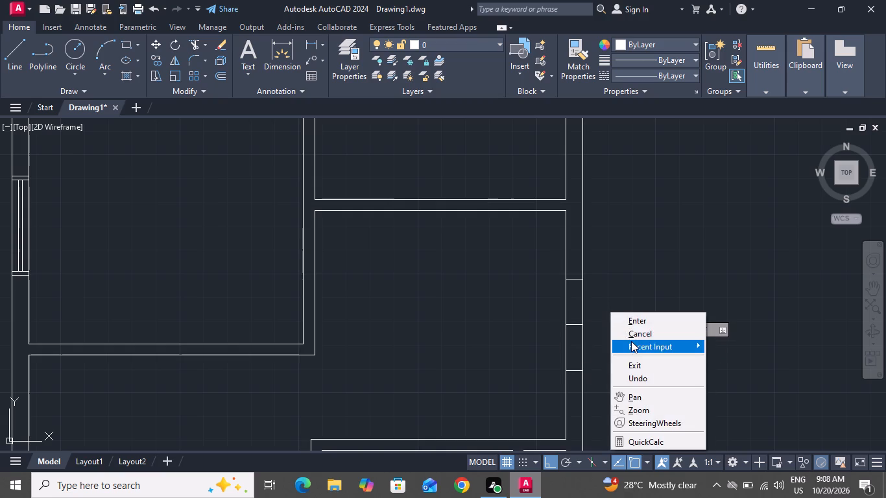
pyautogui.click(632, 331)
# Offset both end lines of the right-wall window outward by 2".
pyautogui.write('o 2')
pyautogui.hotkey('shift', '"')
pyautogui.press('Return')
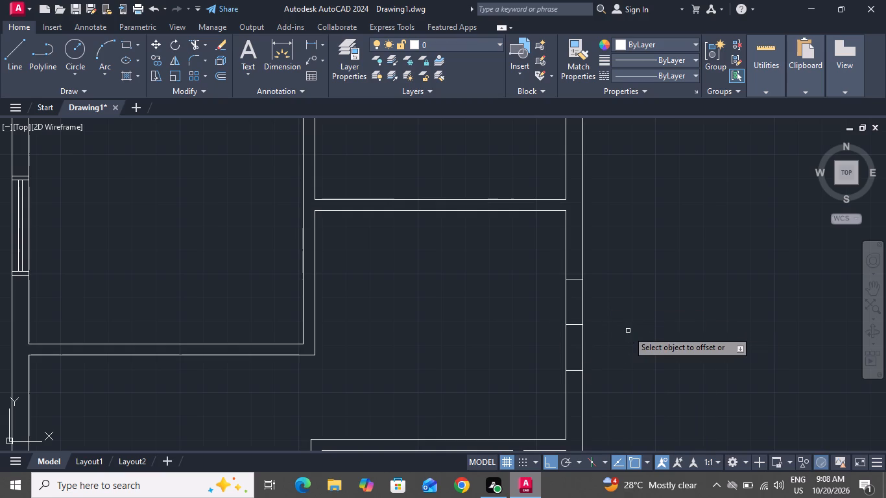
pyautogui.moveTo(571, 279); pyautogui.dragTo(566, 274)
pyautogui.click(575, 257)
pyautogui.click(576, 372)
pyautogui.click(577, 416)
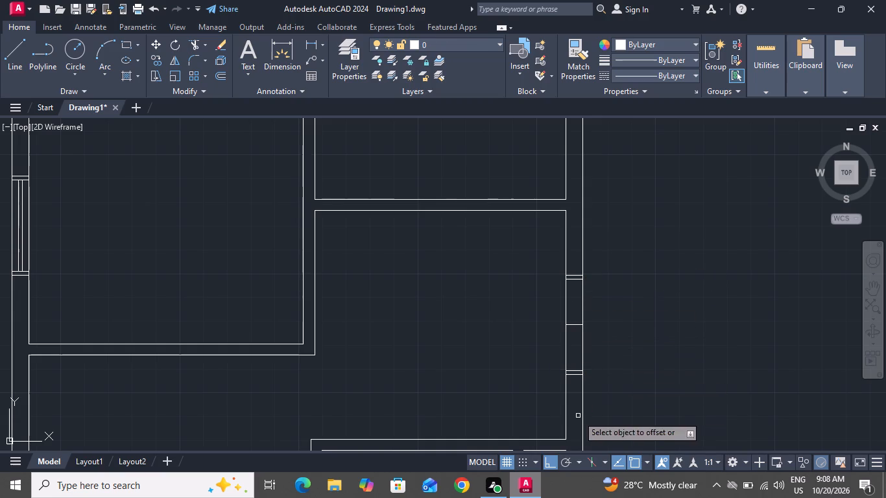
pyautogui.rightClick(600, 329)
pyautogui.click(618, 351)
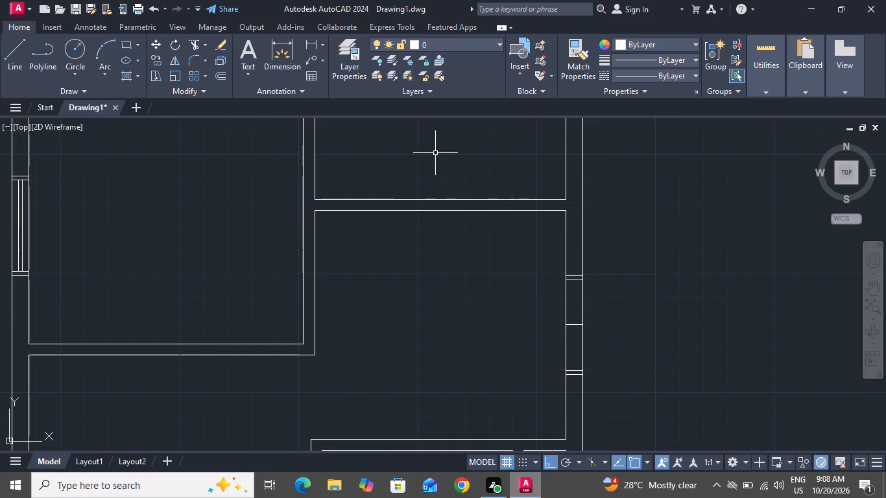
# Draw a vertical centre line in the right-wall window between the midpoints of its two inner end lines.
pyautogui.click(8, 52)
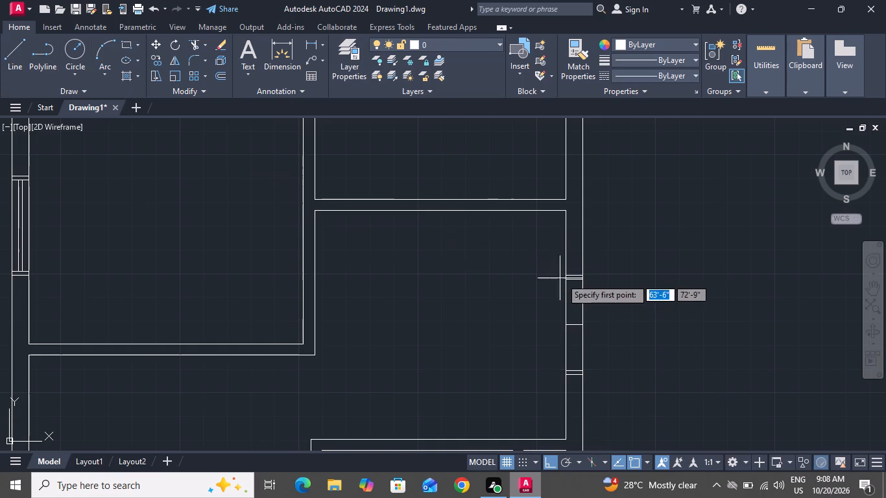
pyautogui.click(578, 277)
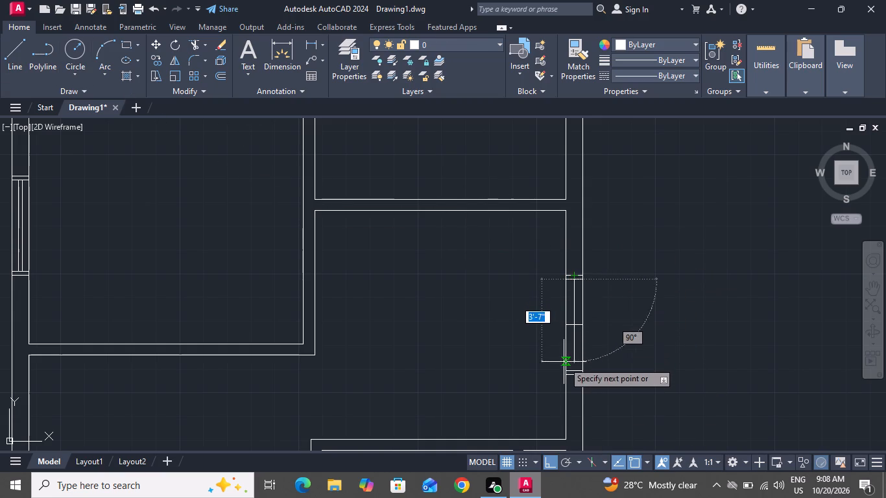
pyautogui.click(572, 372)
pyautogui.rightClick(572, 372)
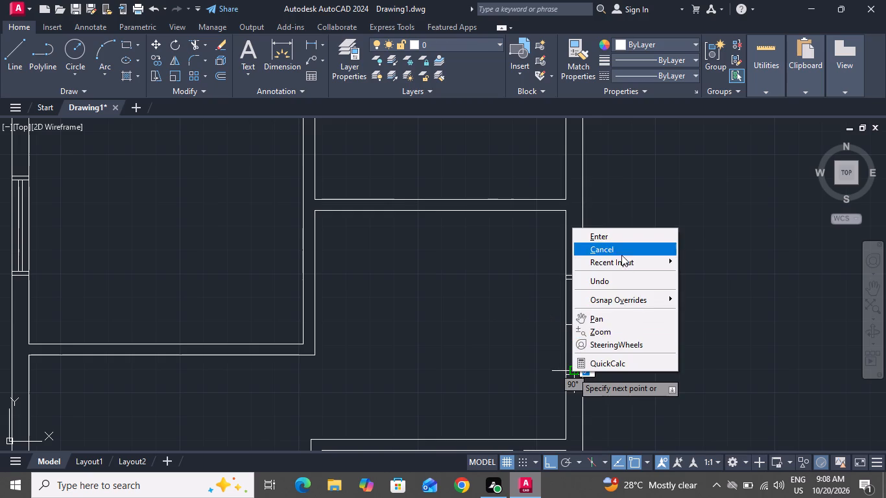
pyautogui.click(621, 244)
# Offset the right-wall window's vertical centre line by 1" to both sides.
pyautogui.write('o 1')
pyautogui.hotkey('shift', '"')
pyautogui.press('Return')
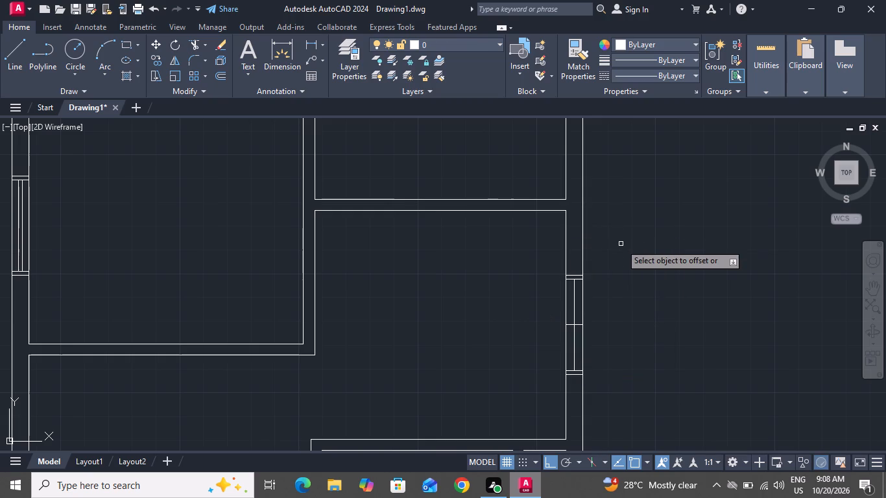
pyautogui.click(574, 303)
pyautogui.click(559, 303)
pyautogui.scroll(2, 592, 310)
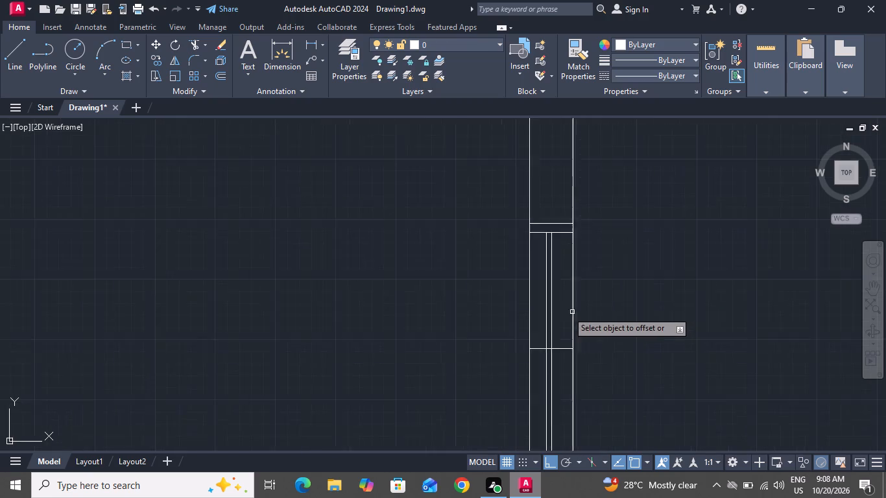
pyautogui.scroll(1, 559, 311)
pyautogui.click(545, 309)
pyautogui.click(564, 309)
pyautogui.rightClick(564, 309)
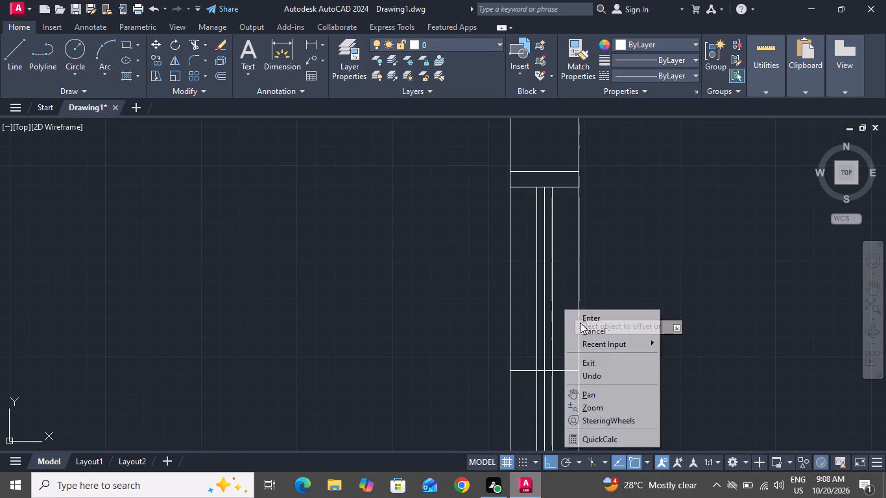
pyautogui.click(581, 326)
# Delete the right-wall window's original vertical centre line and the short horizontal construction line crossing it.
pyautogui.scroll(3, 544, 368)
pyautogui.click(546, 368)
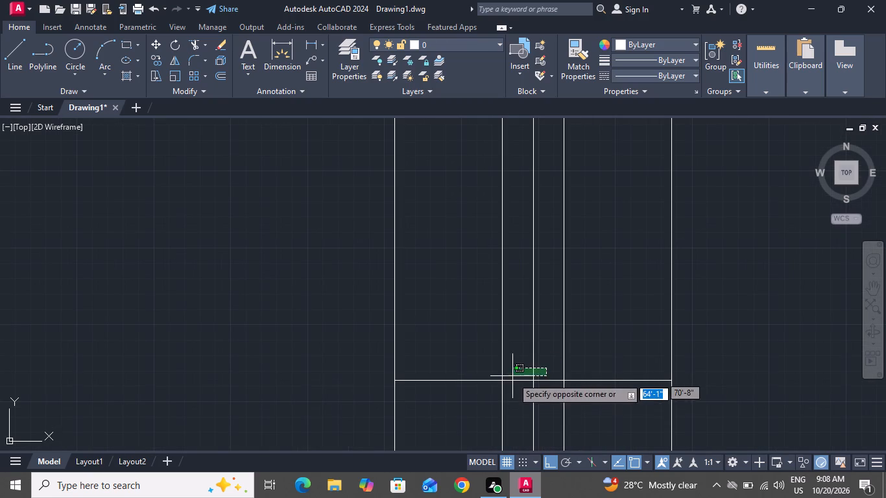
pyautogui.click(518, 403)
pyautogui.press('Delete')
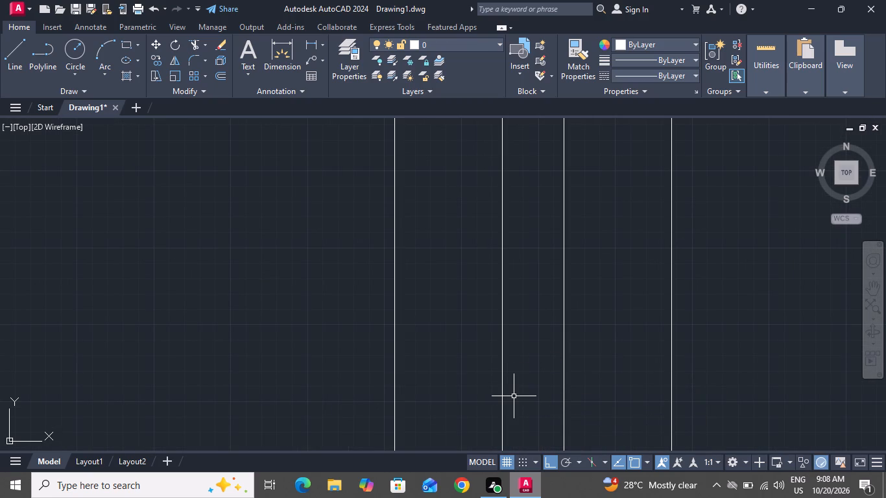
# Draw a short vertical line across the partition below the upper-left room, at that room's lower-right inner corner.
pyautogui.scroll(-9, 493, 341)
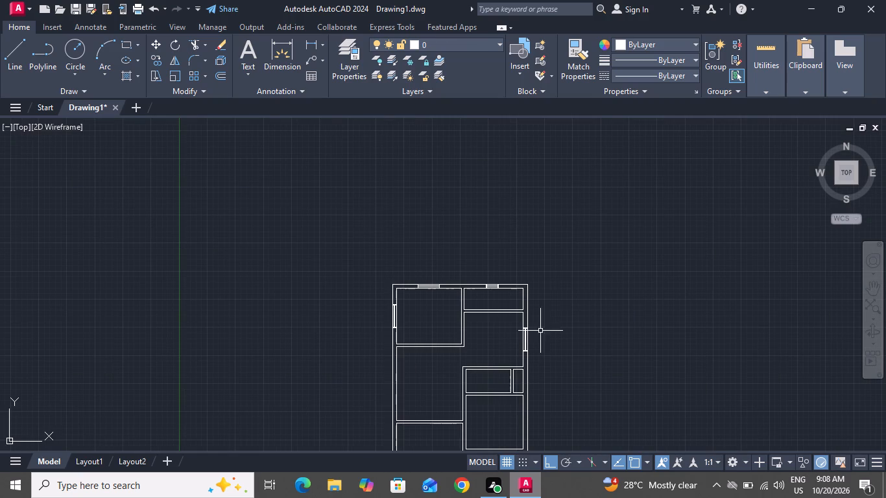
pyautogui.click(11, 51)
pyautogui.scroll(2, 462, 342)
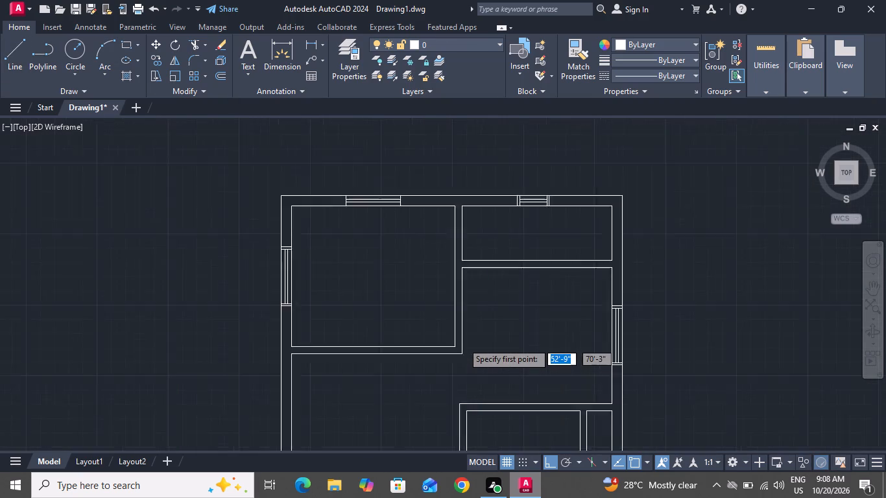
pyautogui.scroll(2, 462, 342)
pyautogui.click(439, 353)
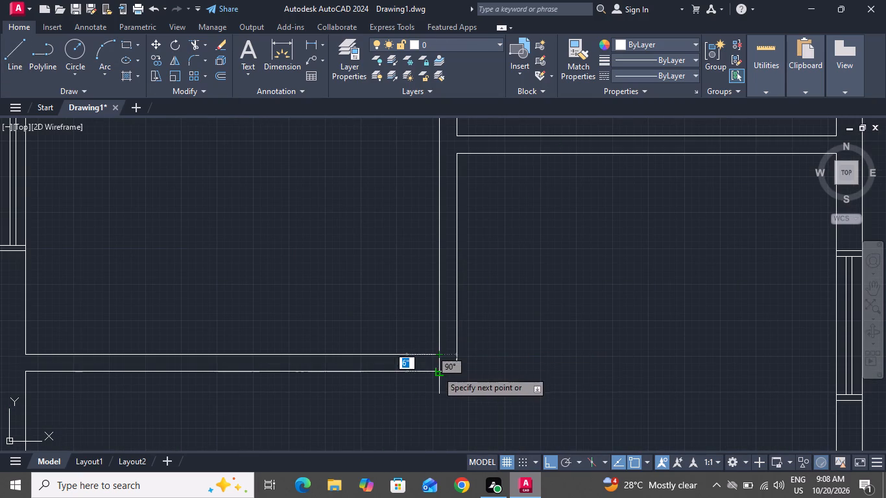
pyautogui.click(437, 371)
pyautogui.moveTo(438, 377); pyautogui.dragTo(438, 384, button='right')
pyautogui.click(489, 259)
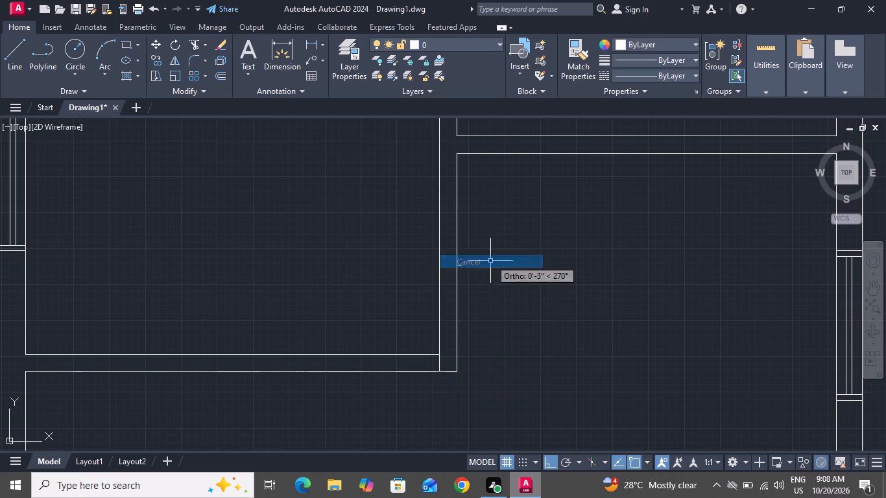
# Offset the short line across the partition 3" to the left to mark the near door jamb.
pyautogui.write('o 3')
pyautogui.hotkey('shift', '"')
pyautogui.press('Return')
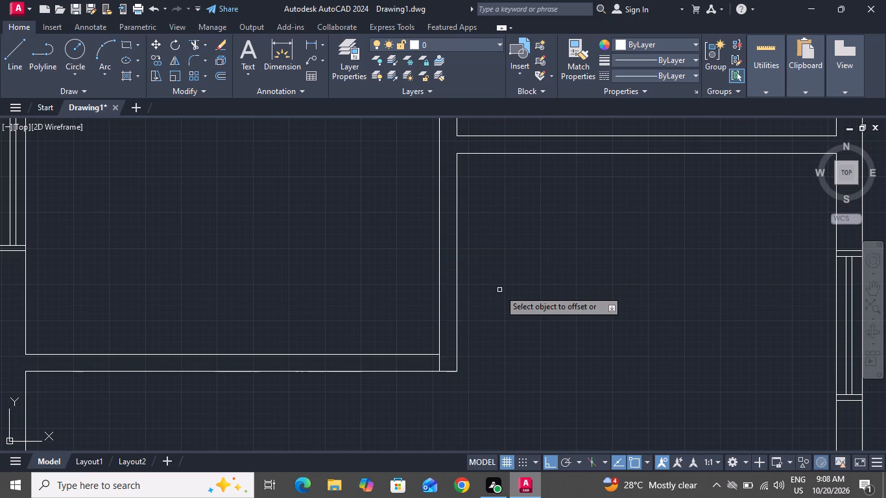
pyautogui.click(438, 366)
pyautogui.click(405, 367)
pyautogui.rightClick(409, 371)
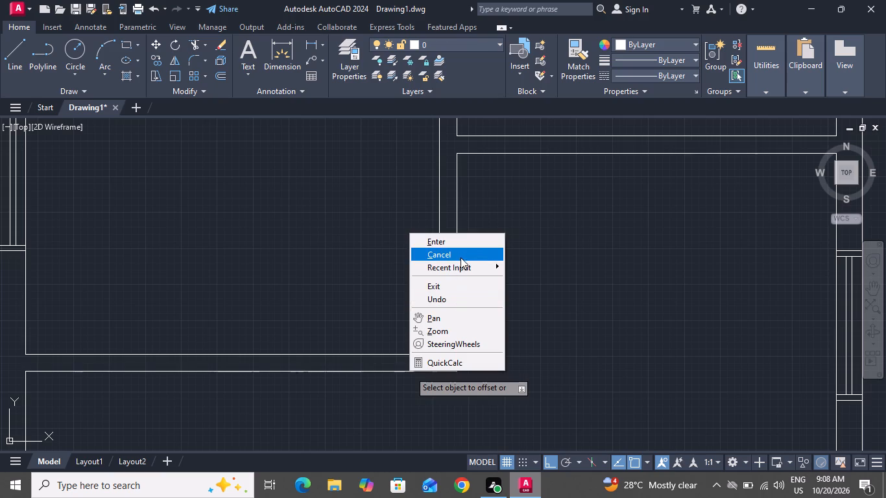
pyautogui.click(461, 252)
# Offset the near door jamb line 3' to the left to mark the opening's far jamb.
pyautogui.write('o')
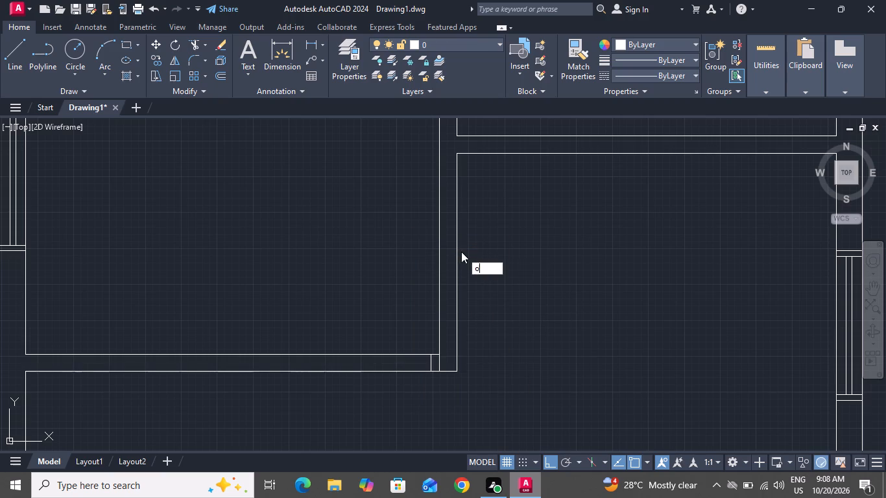
pyautogui.press('space')
pyautogui.press('3')
pyautogui.press("'")
pyautogui.press('Return')
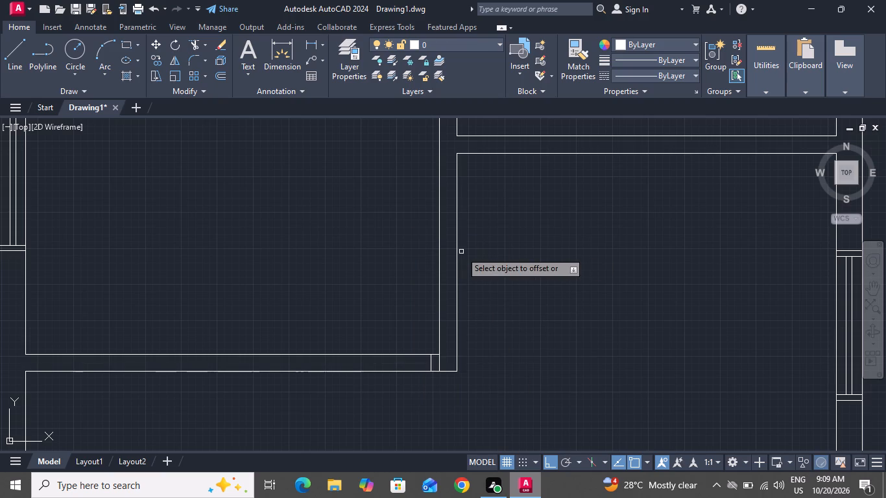
pyautogui.click(432, 359)
pyautogui.click(381, 353)
pyautogui.rightClick(377, 357)
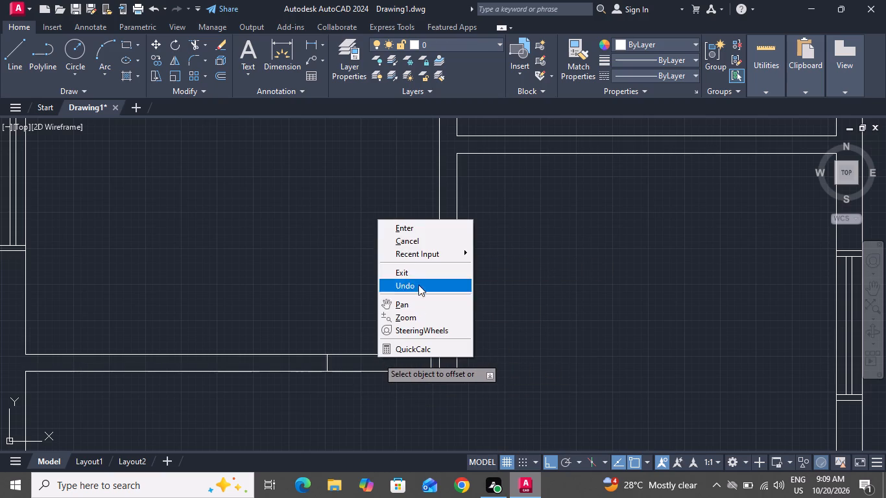
pyautogui.click(425, 237)
# Draw a 3' vertical door leaf line upward from the midpoint of the near jamb into the upper-left room.
pyautogui.click(16, 51)
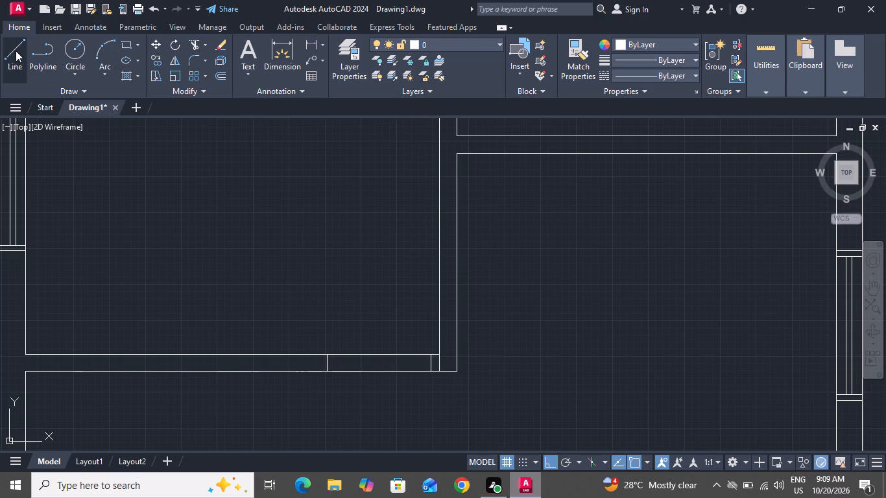
pyautogui.click(431, 364)
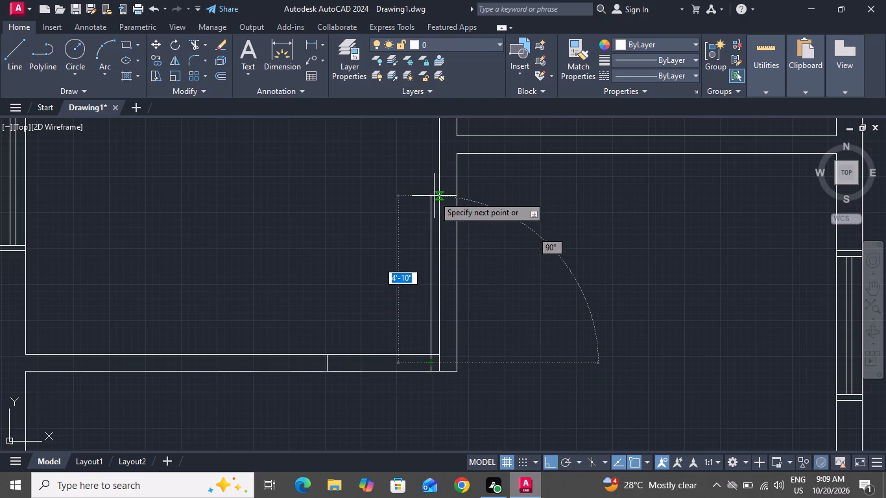
pyautogui.press('3')
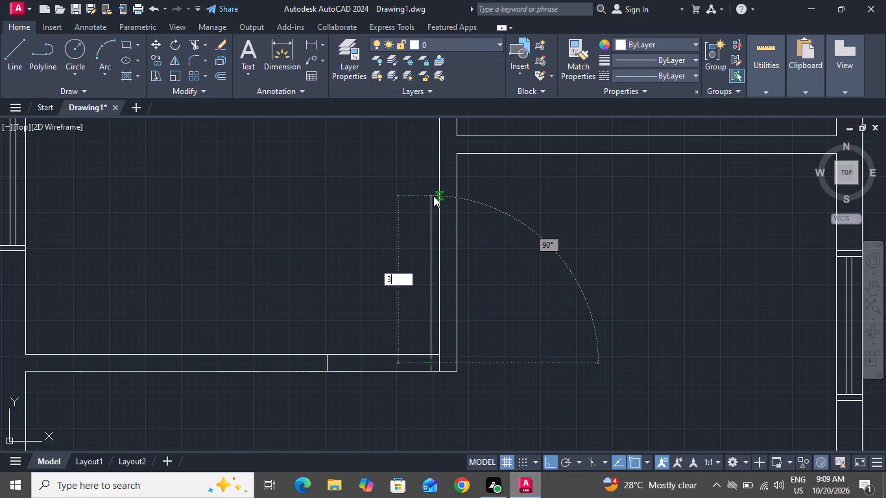
pyautogui.press("'")
pyautogui.press('Return')
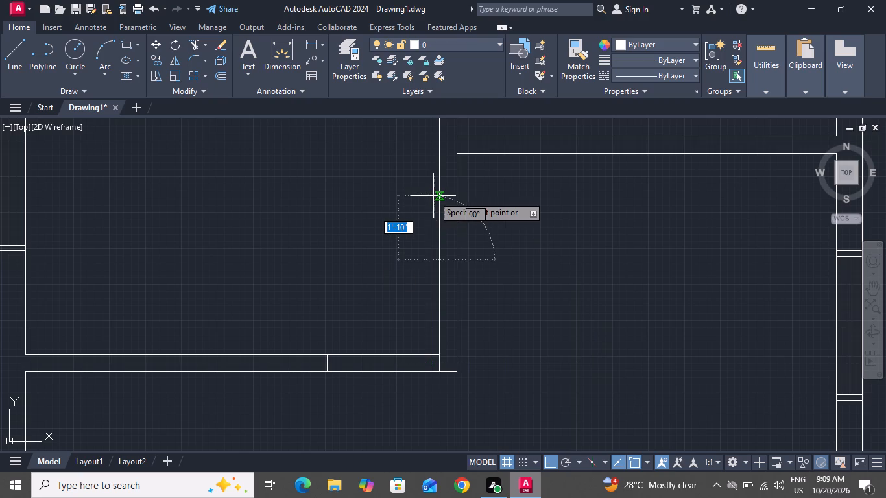
pyautogui.rightClick(433, 196)
pyautogui.click(456, 210)
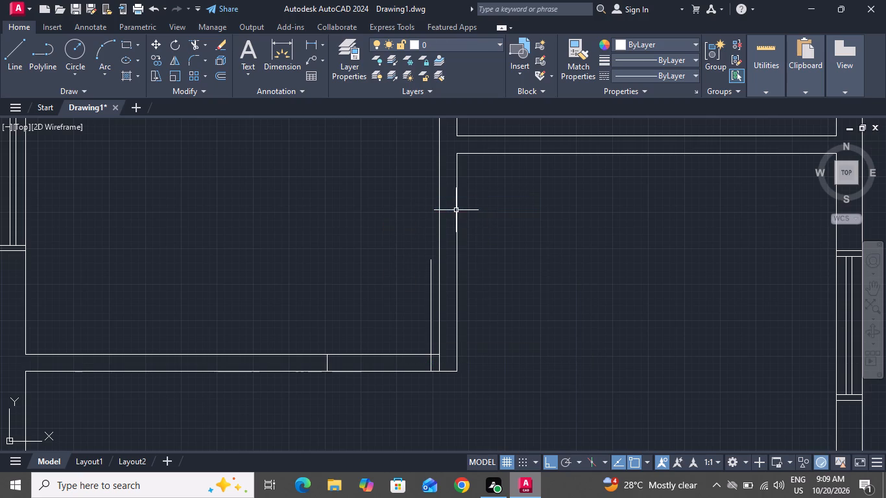
# Offset the door leaf line 2" to the left to give the leaf its thickness.
pyautogui.write('o 2')
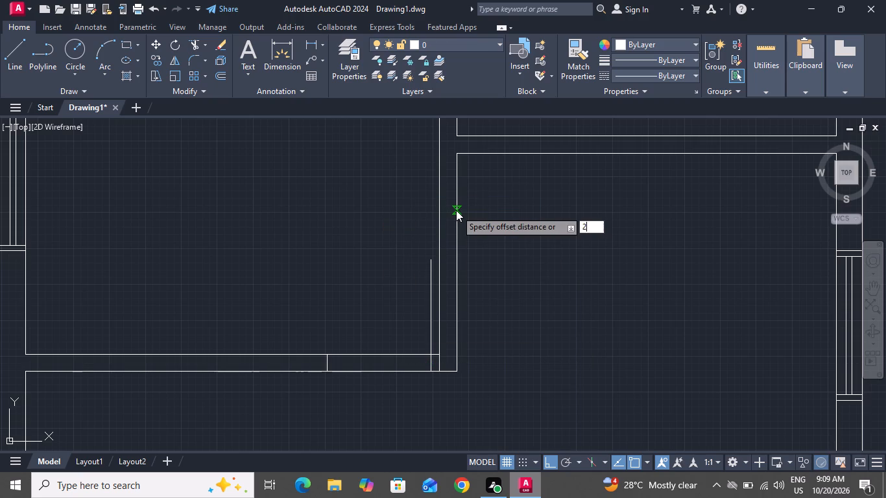
pyautogui.hotkey('shift', '"')
pyautogui.press('Return')
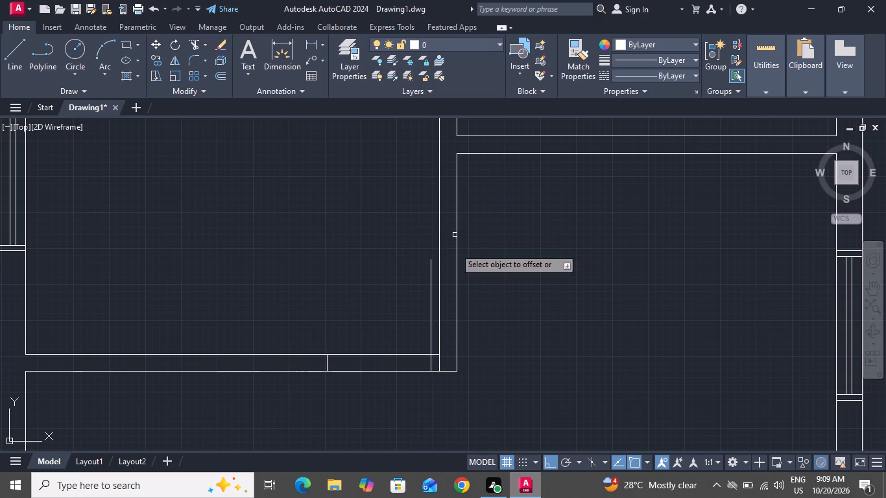
pyautogui.click(430, 291)
pyautogui.moveTo(415, 286); pyautogui.dragTo(408, 281)
pyautogui.rightClick(408, 281)
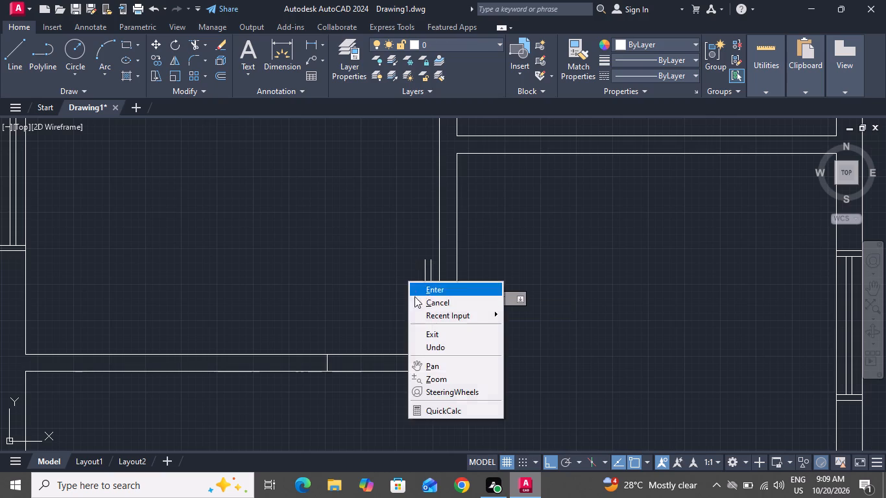
pyautogui.click(416, 300)
# Draw the door swing as a three-point arc from the far jamb's midpoint through the top ends of both leaf lines.
pyautogui.write('a')
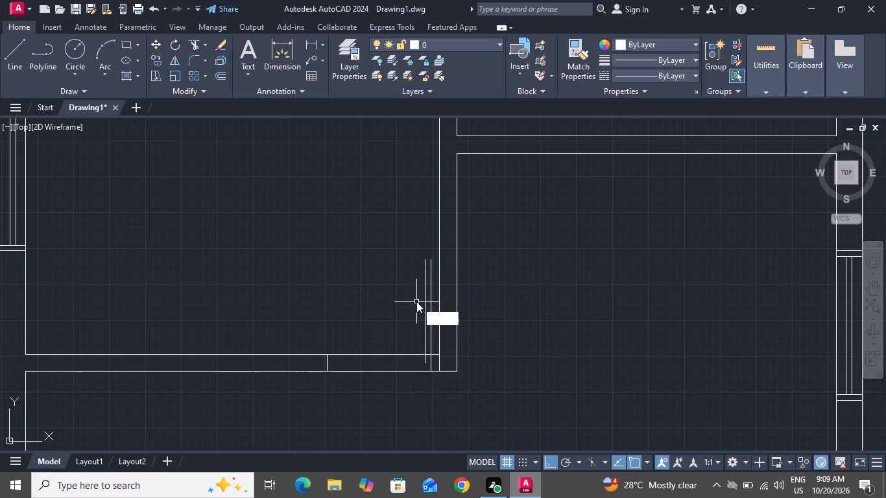
pyautogui.press('space')
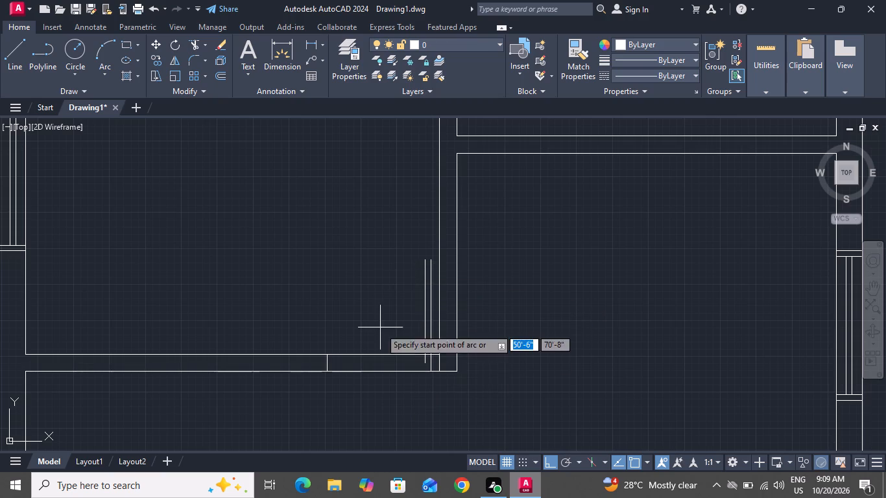
pyautogui.click(328, 363)
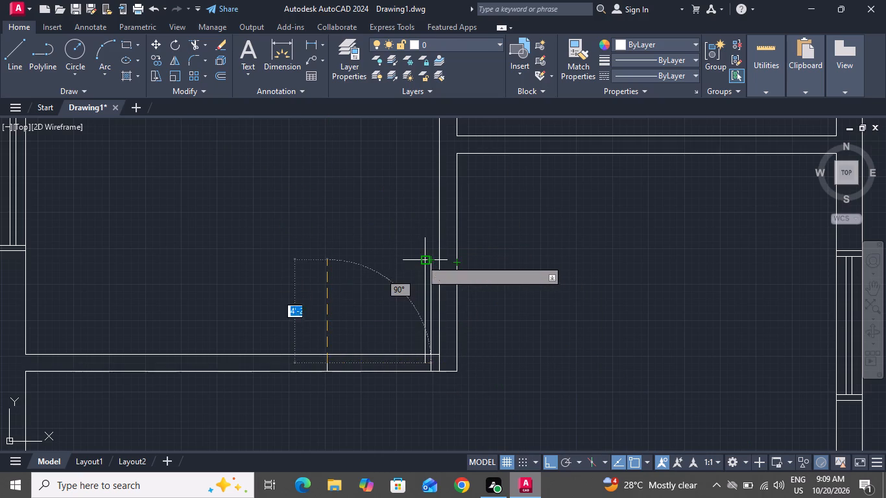
pyautogui.click(421, 259)
pyautogui.scroll(5, 426, 261)
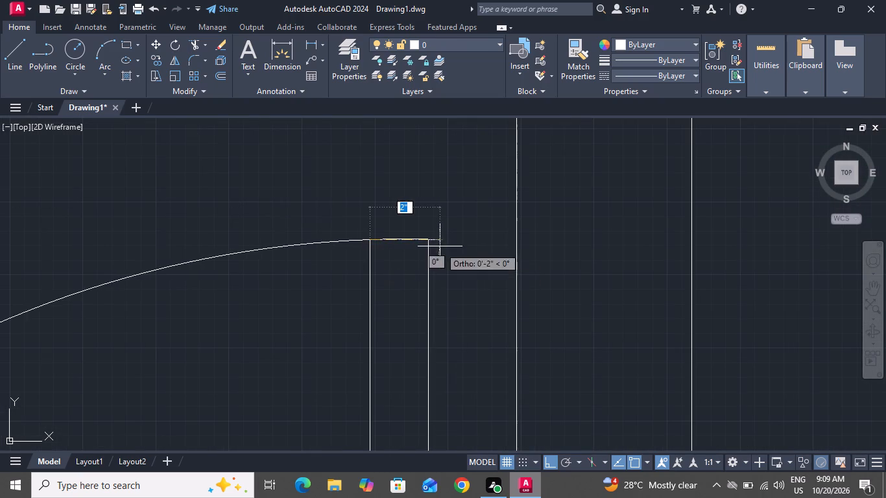
pyautogui.click(424, 238)
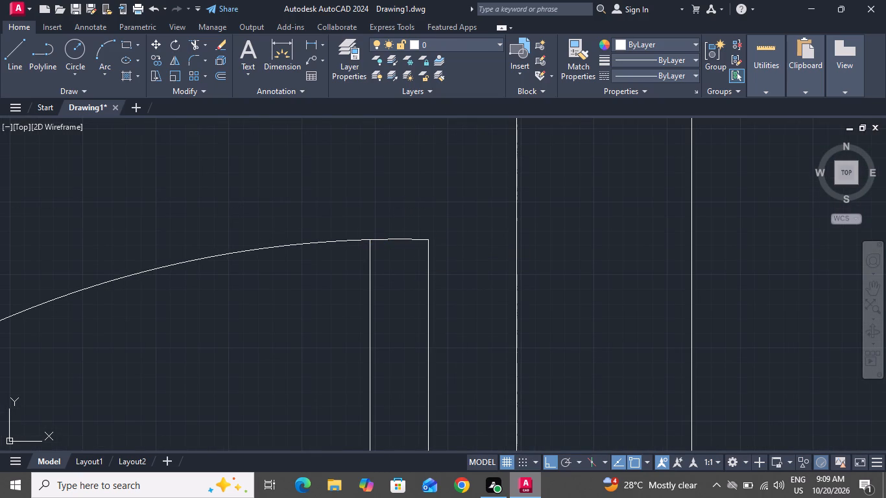
# Draw a short horizontal line closing the lower end of the door leaf, from the offset leaf line to the near jamb.
pyautogui.click(0, 48)
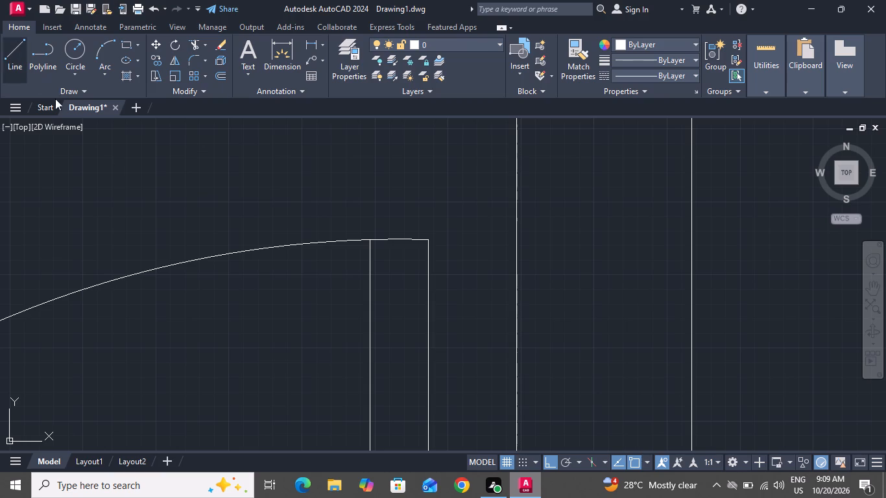
pyautogui.scroll(-2, 264, 248)
pyautogui.click(8, 57)
pyautogui.scroll(-1, 215, 199)
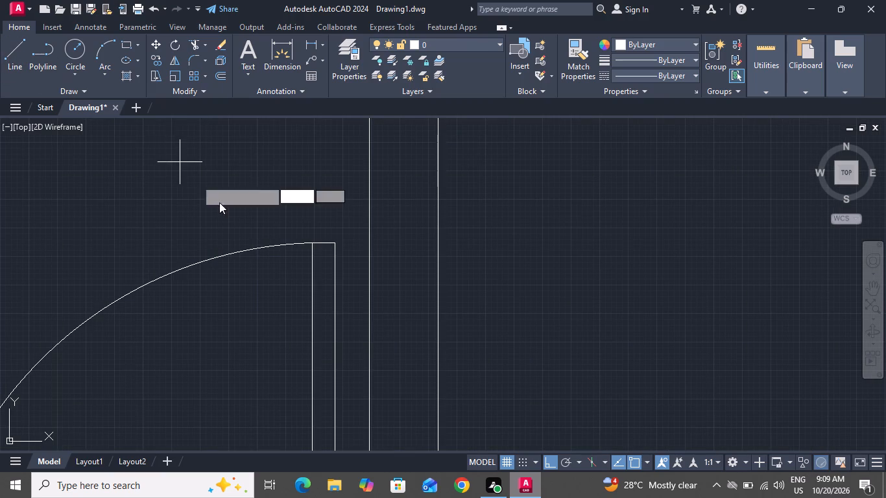
pyautogui.scroll(-3, 219, 202)
pyautogui.scroll(3, 269, 390)
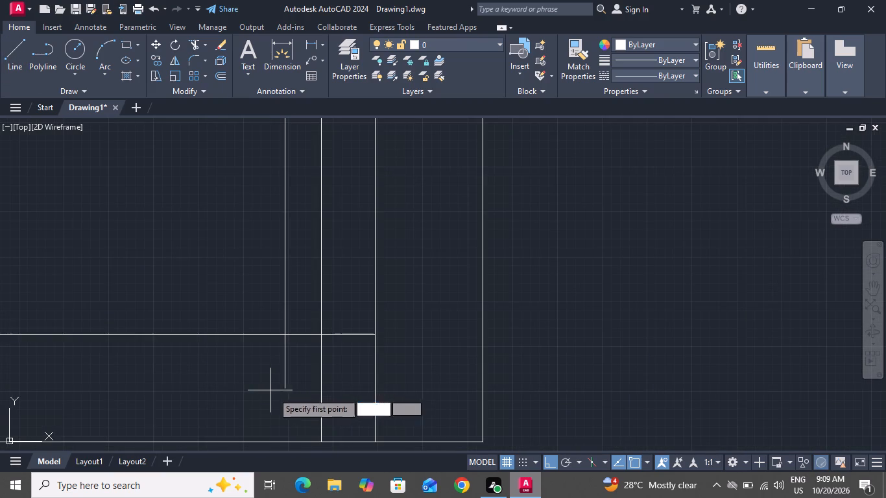
pyautogui.click(288, 391)
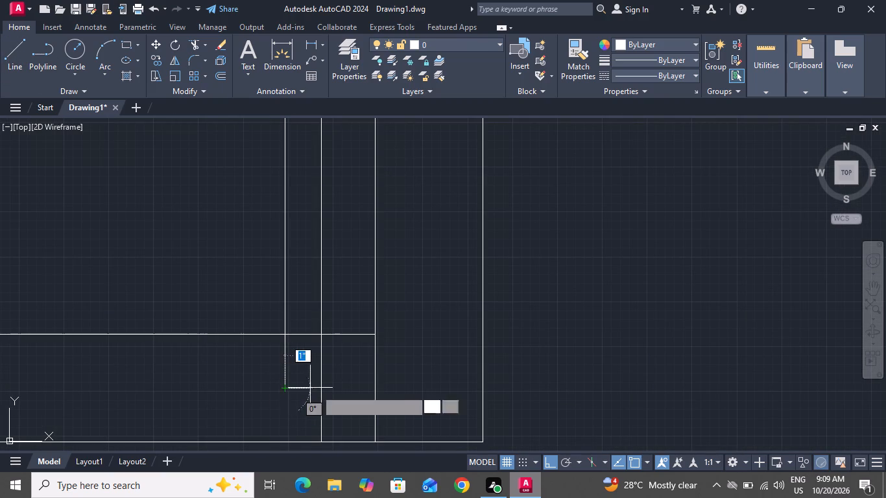
pyautogui.click(322, 390)
pyautogui.rightClick(322, 390)
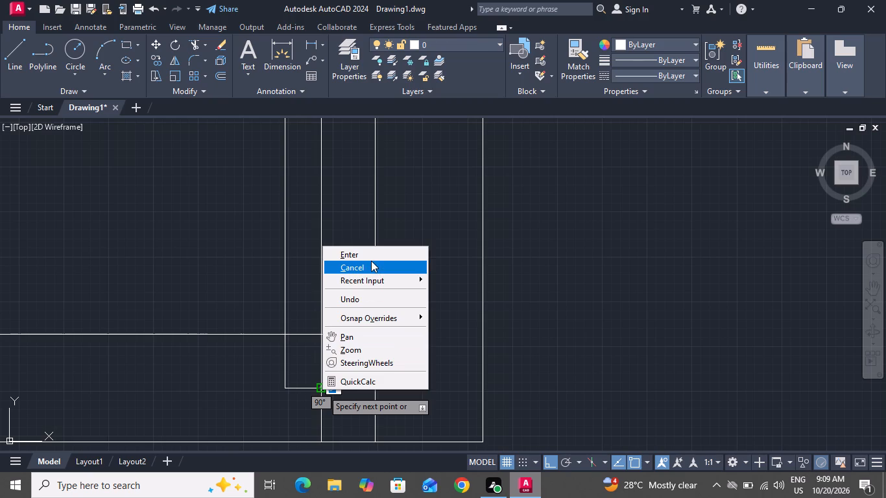
pyautogui.click(371, 261)
# Trim the overlapping upper part of the near jamb line and both partition wall lines across the door opening.
pyautogui.click(195, 43)
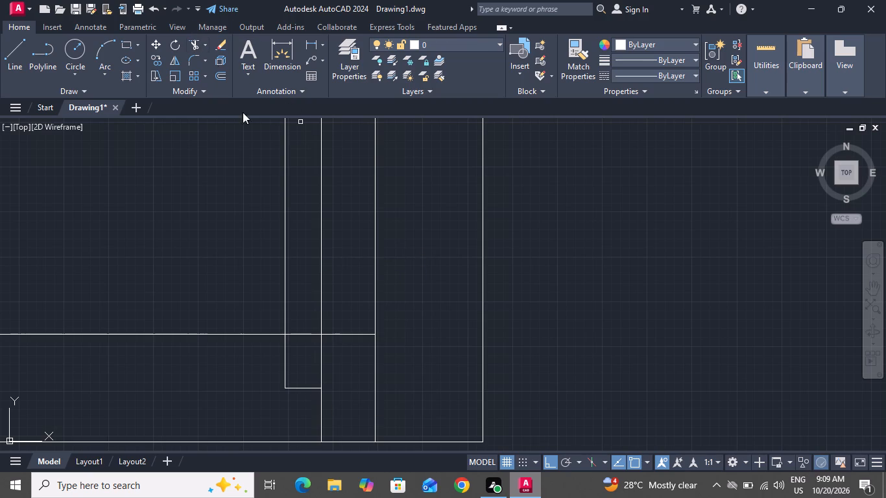
pyautogui.click(311, 349)
pyautogui.click(324, 350)
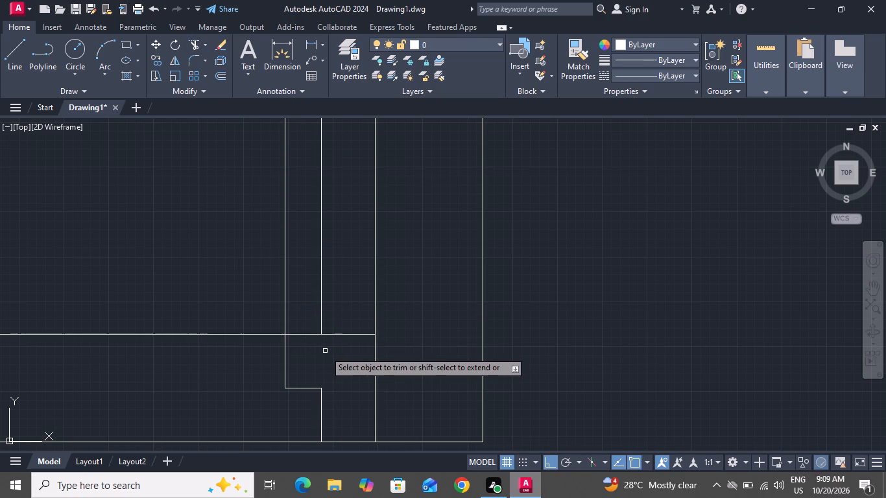
pyautogui.scroll(-3, 329, 348)
pyautogui.click(304, 342)
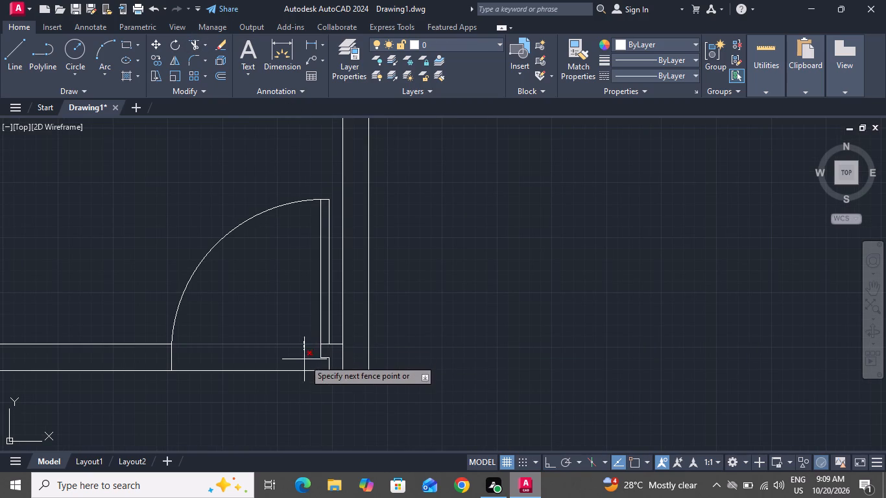
pyautogui.click(291, 383)
pyautogui.rightClick(407, 296)
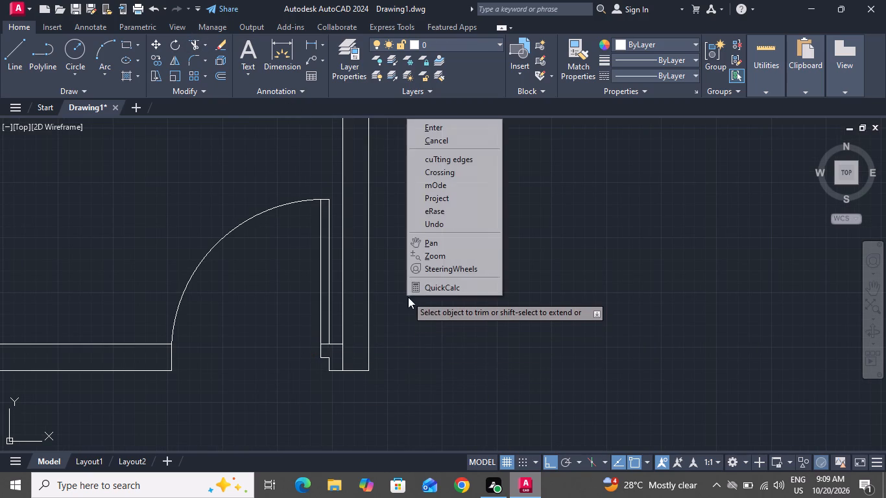
pyautogui.click(446, 143)
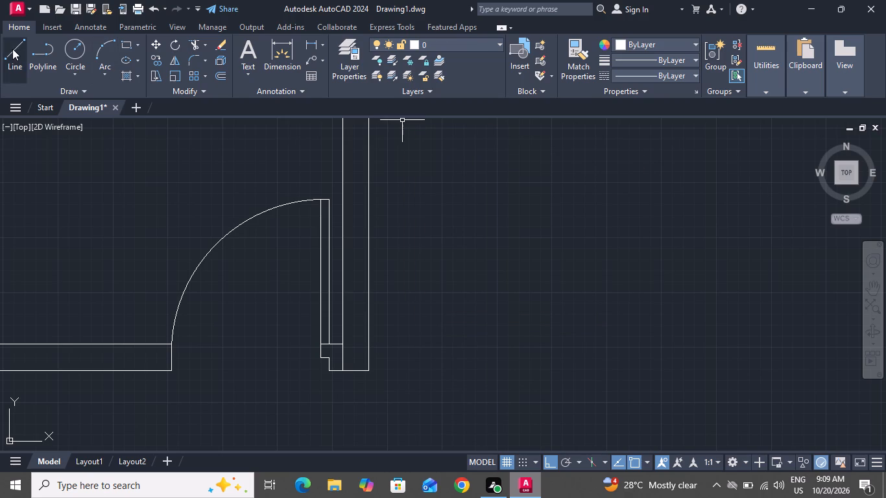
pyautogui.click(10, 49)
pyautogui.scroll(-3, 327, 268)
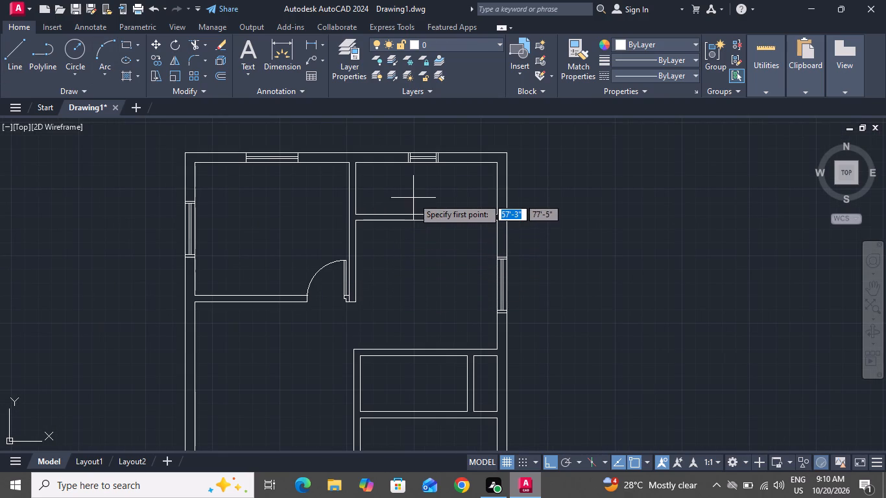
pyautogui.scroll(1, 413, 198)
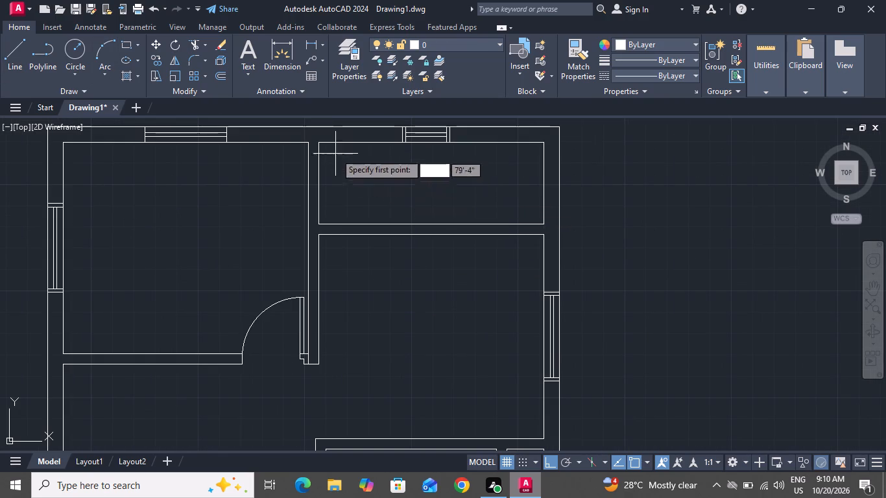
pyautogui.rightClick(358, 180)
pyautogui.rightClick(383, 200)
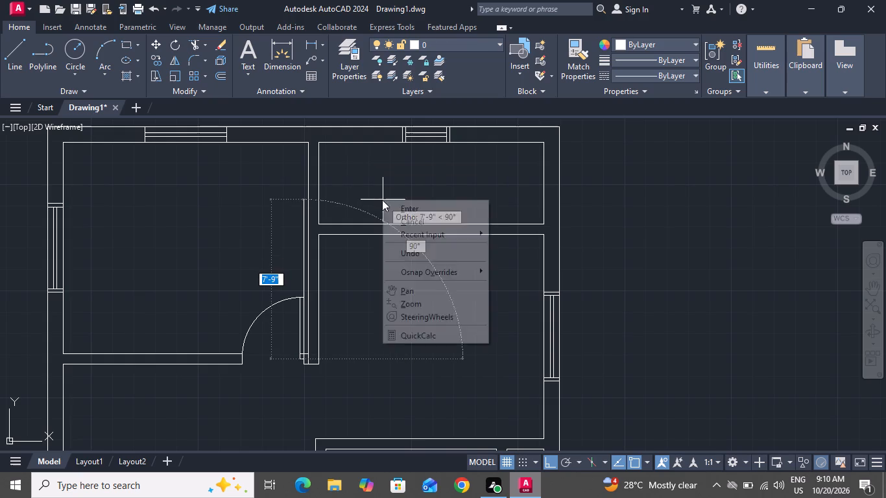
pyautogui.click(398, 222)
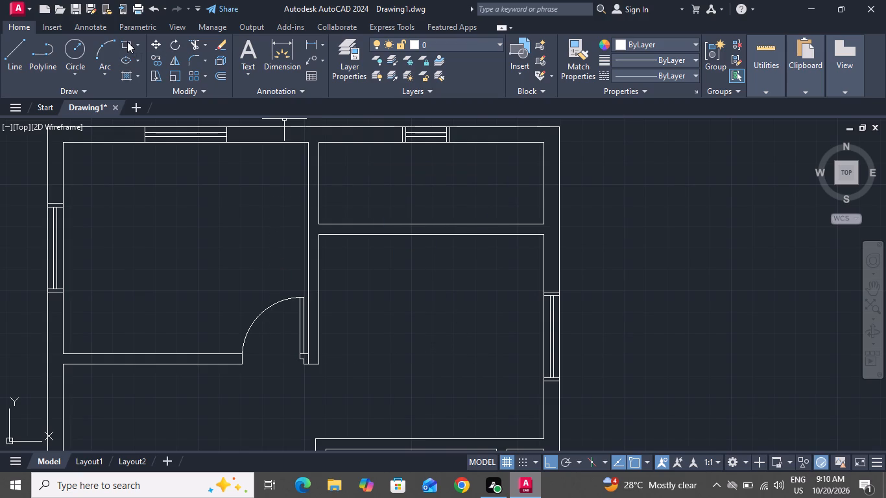
# Draw a rectangle in the upper-right room from its upper-left inner corner to its lower wall, ending just short of the window.
pyautogui.click(127, 41)
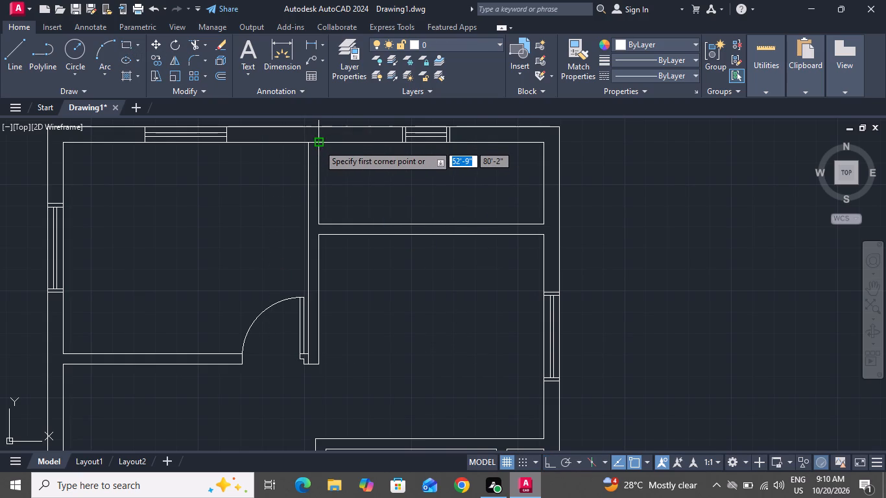
pyautogui.click(318, 145)
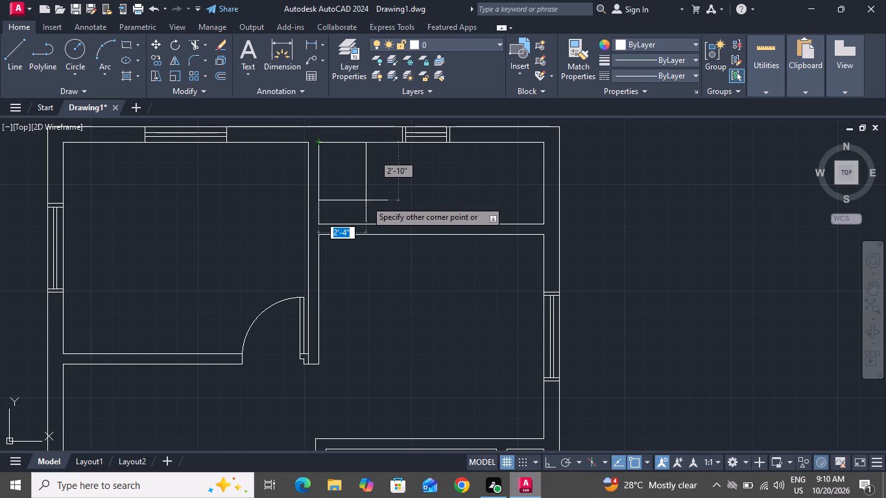
pyautogui.click(390, 223)
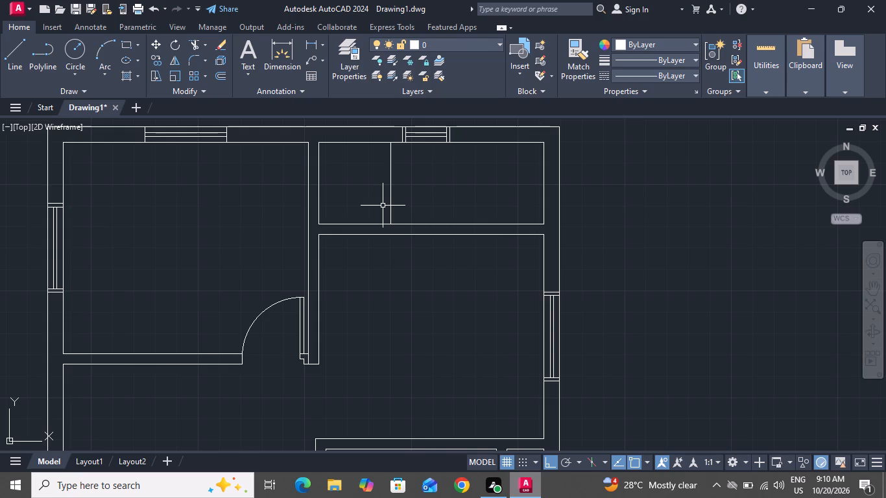
# Offset the new rectangle outward by 2".
pyautogui.press('o')
pyautogui.press('space')
pyautogui.press('6')
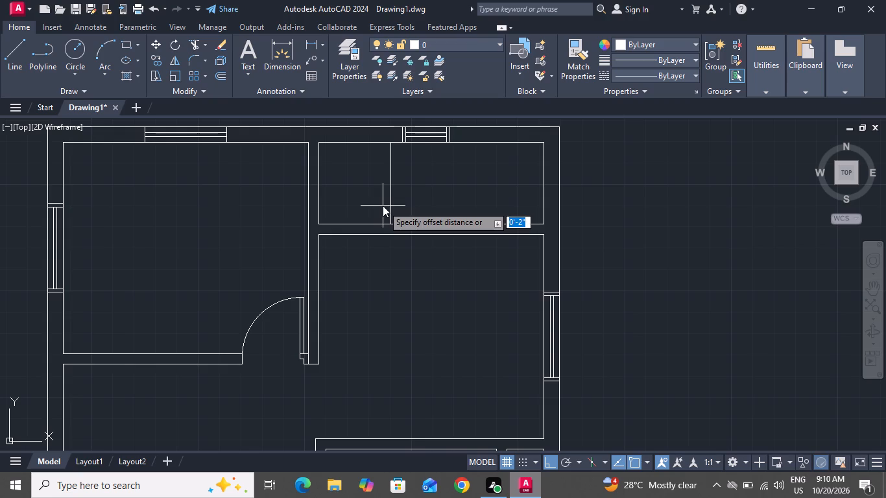
pyautogui.write('"\'')
pyautogui.press('Return')
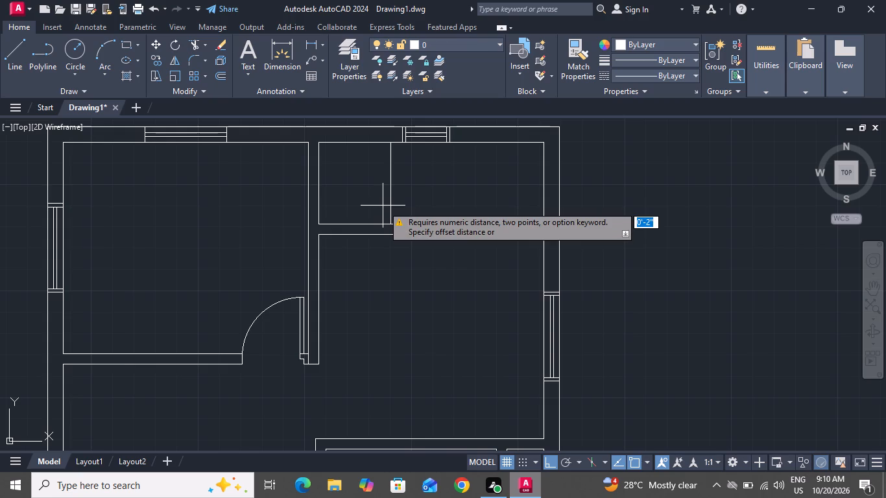
pyautogui.press('space')
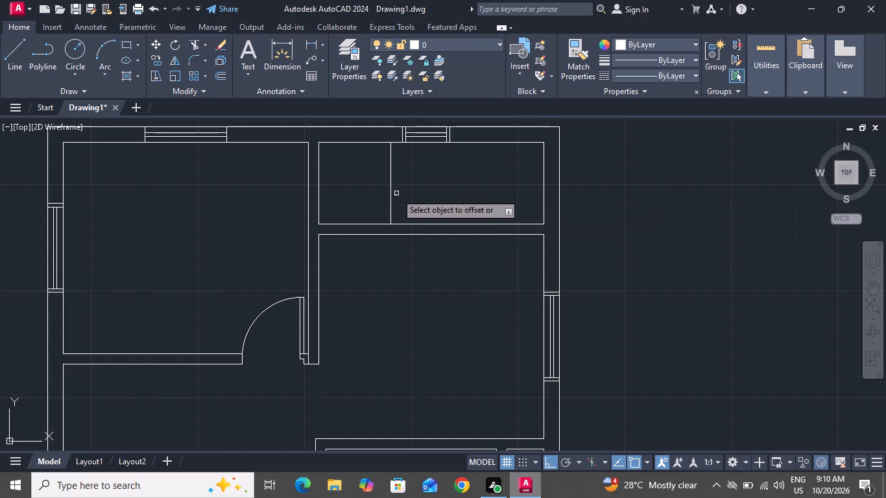
pyautogui.click(389, 203)
pyautogui.click(408, 193)
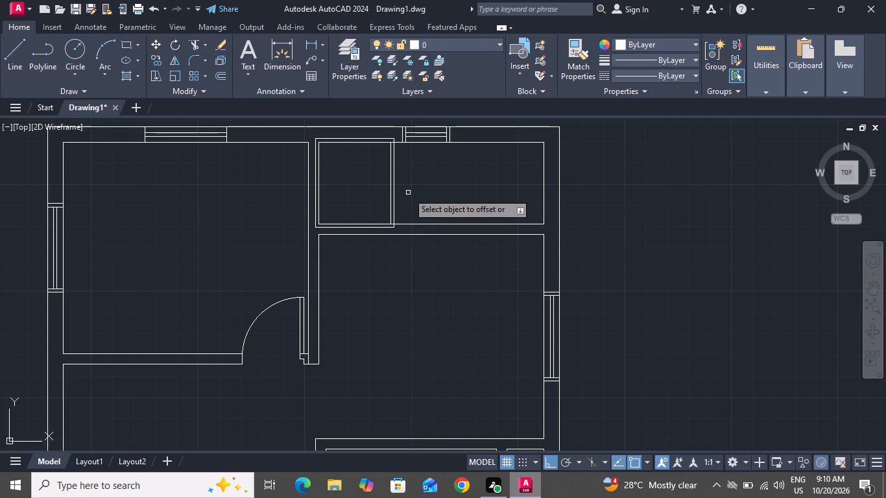
pyautogui.scroll(2, 326, 177)
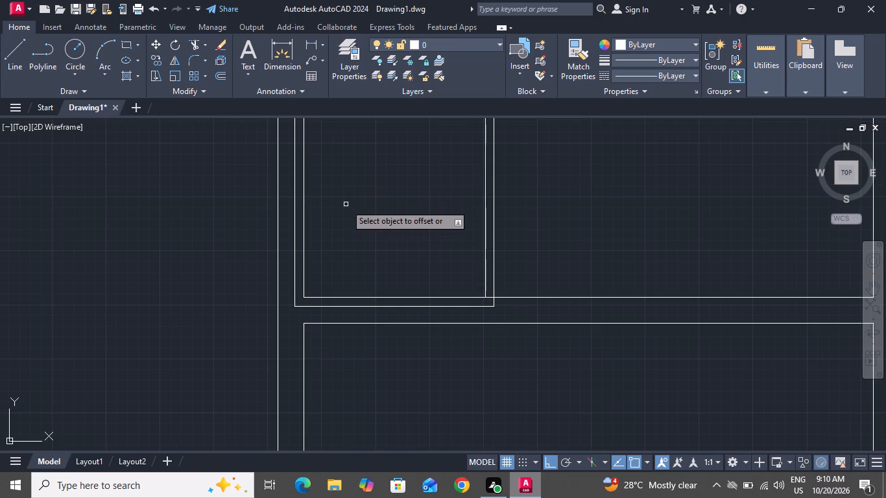
pyautogui.rightClick(346, 205)
pyautogui.click(359, 220)
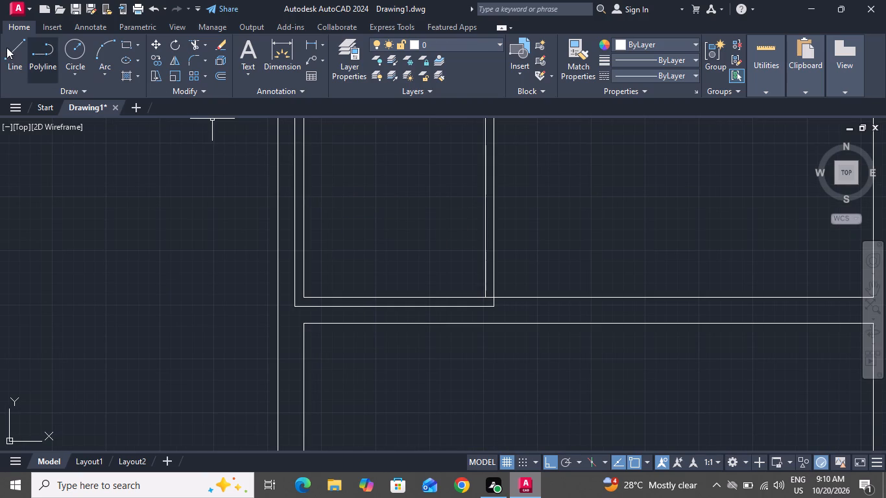
# Draw a short horizontal line from the inner rectangle's upper-left corner to the outer rectangle's left edge.
pyautogui.click(6, 47)
pyautogui.scroll(-2, 267, 204)
pyautogui.scroll(2, 277, 159)
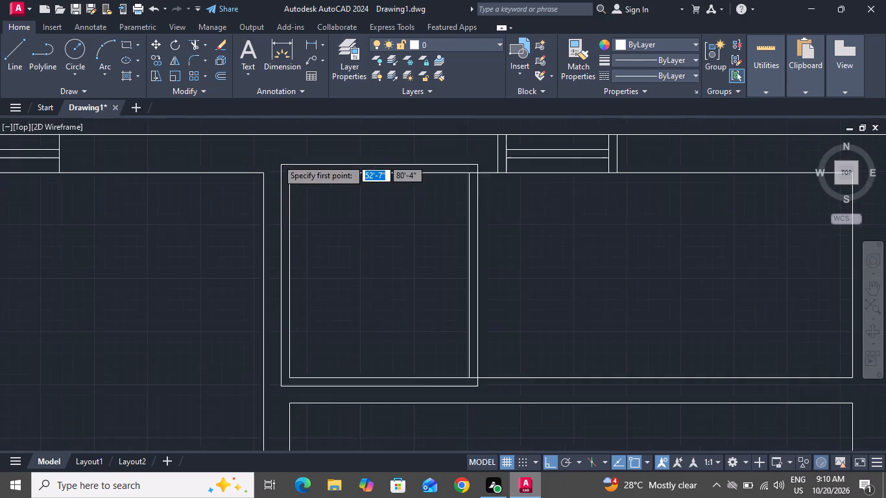
pyautogui.scroll(2, 277, 159)
pyautogui.click(304, 196)
pyautogui.click(285, 199)
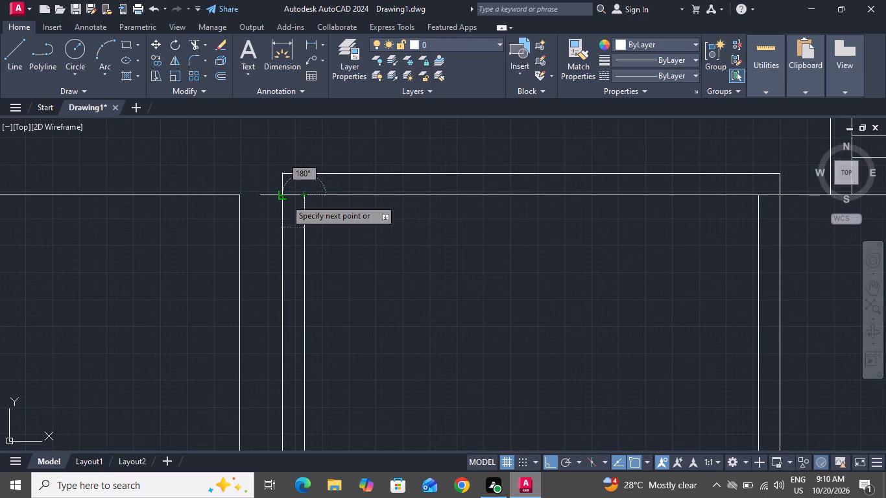
pyautogui.rightClick(285, 199)
pyautogui.click(307, 220)
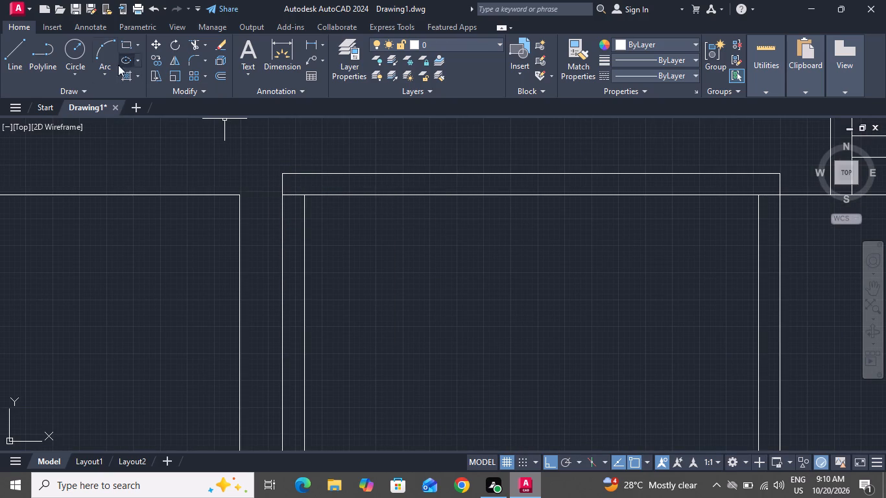
# Draw a short horizontal line joining the midpoints of the two rectangles' left edges.
pyautogui.click(8, 43)
pyautogui.click(10, 51)
pyautogui.scroll(-2, 156, 142)
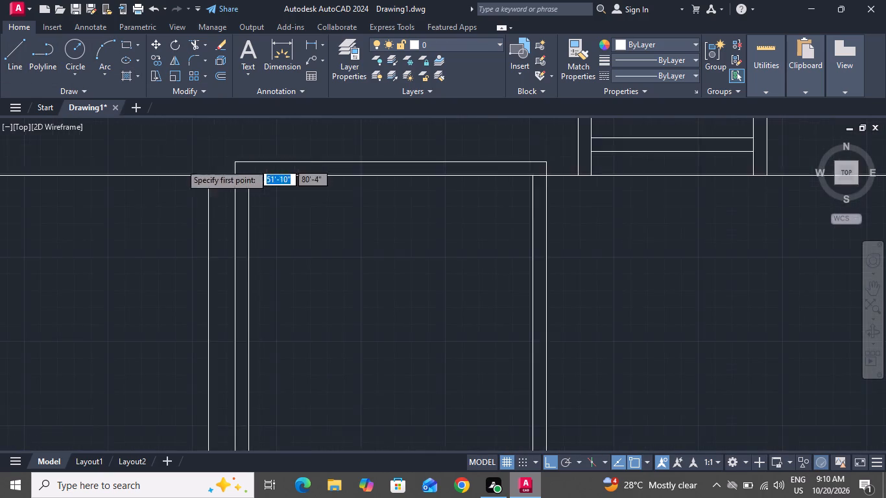
pyautogui.scroll(-1, 181, 164)
pyautogui.scroll(1, 206, 283)
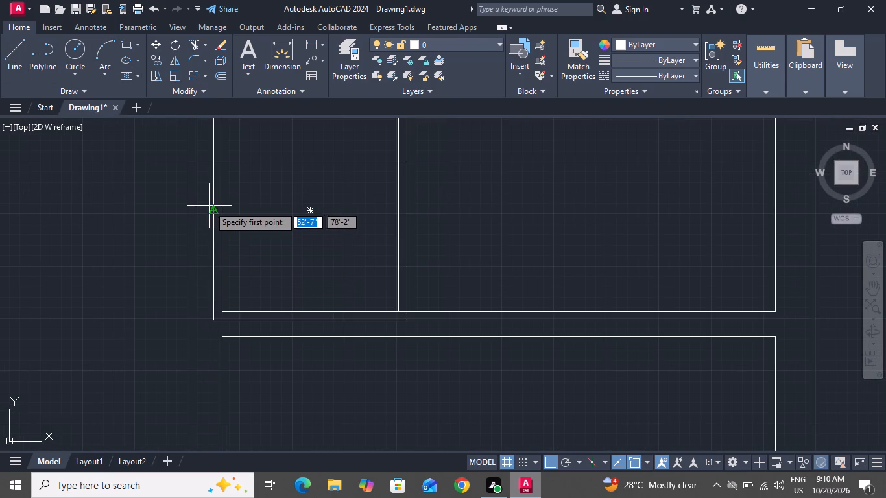
pyautogui.scroll(2, 209, 206)
pyautogui.tripleClick(210, 216)
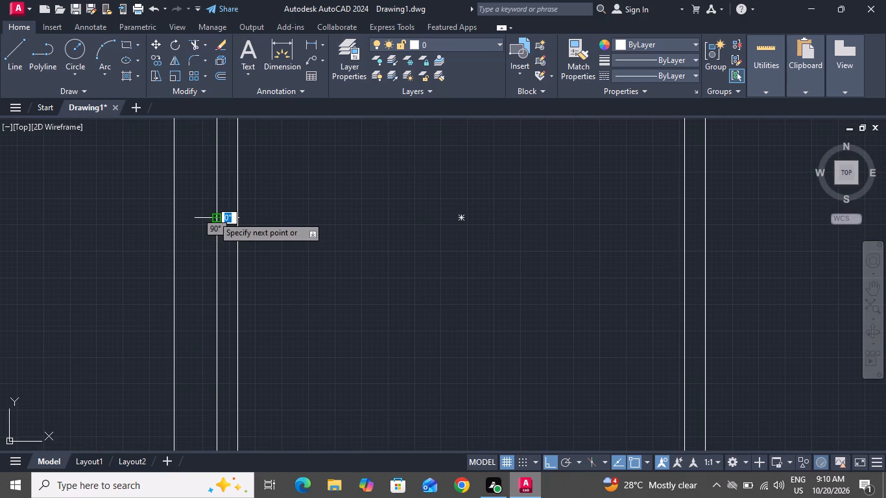
pyautogui.click(236, 215)
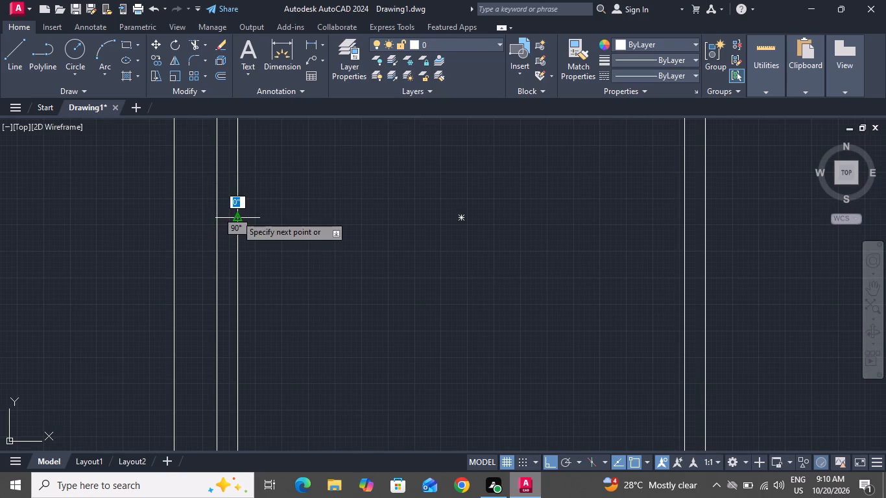
pyautogui.rightClick(236, 215)
pyautogui.click(259, 233)
pyautogui.scroll(-3, 290, 262)
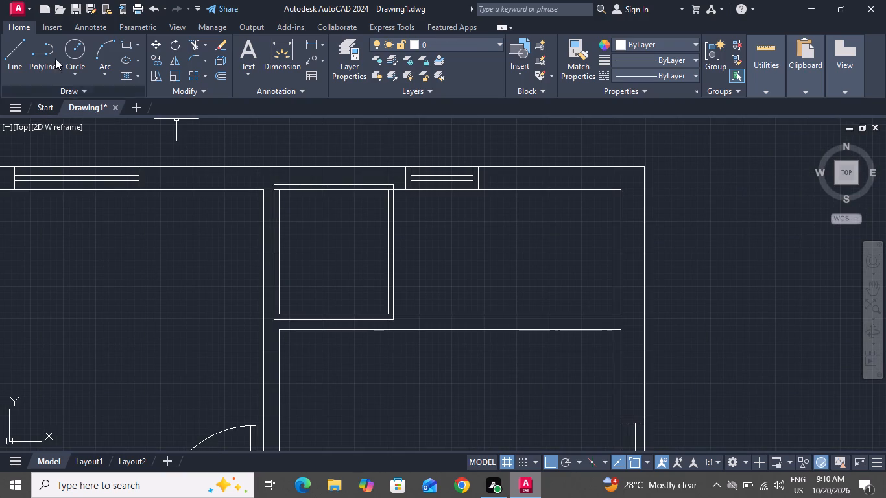
# Draw a vertical line about 2' long between the midpoints of the two short connecting lines, midway between the rectangles' left edges.
pyautogui.click(14, 48)
pyautogui.scroll(3, 275, 191)
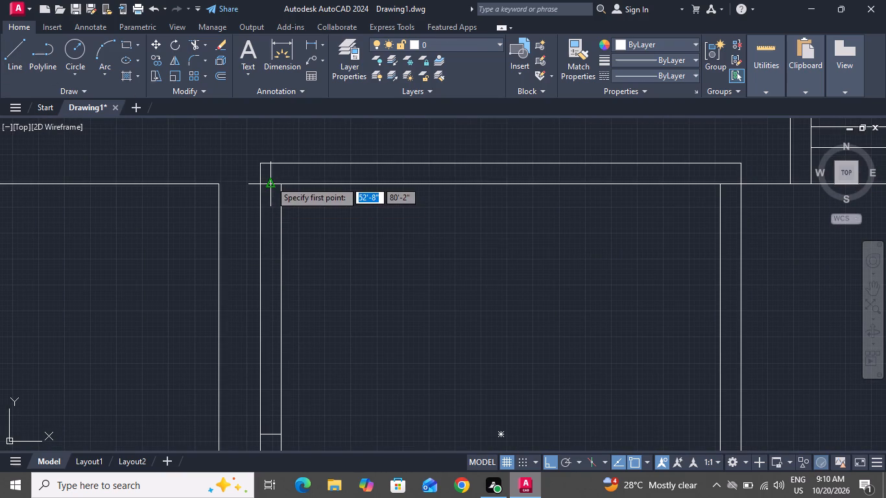
pyautogui.click(270, 181)
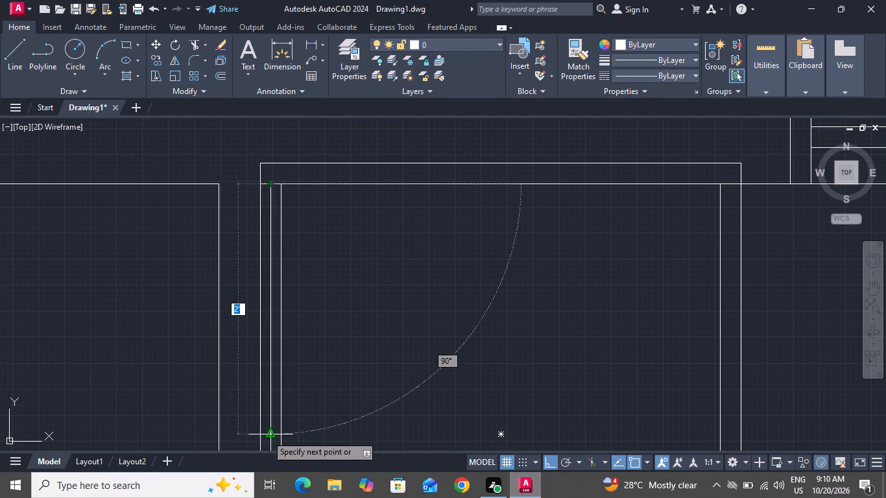
pyautogui.click(269, 433)
pyautogui.rightClick(269, 433)
pyautogui.click(307, 311)
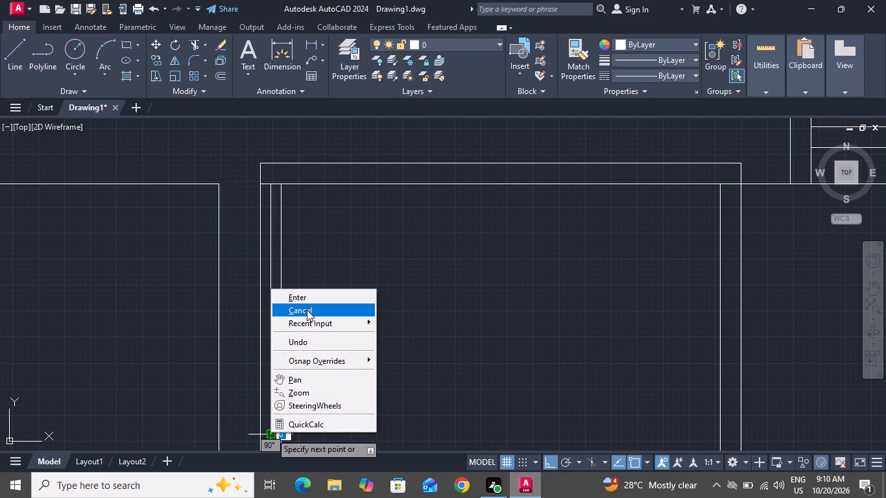
# Draw a short horizontal line joining the two rectangles' right edges, slightly above their midpoints.
pyautogui.scroll(-2, 326, 307)
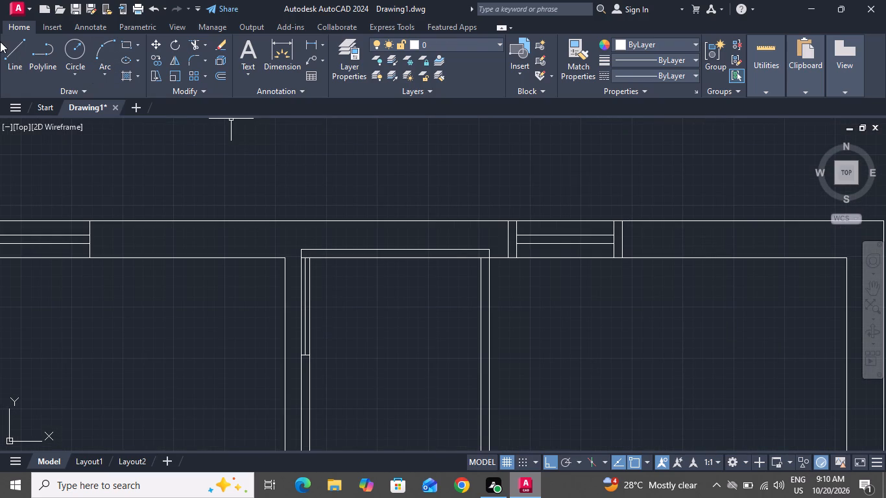
pyautogui.click(8, 50)
pyautogui.scroll(1, 477, 315)
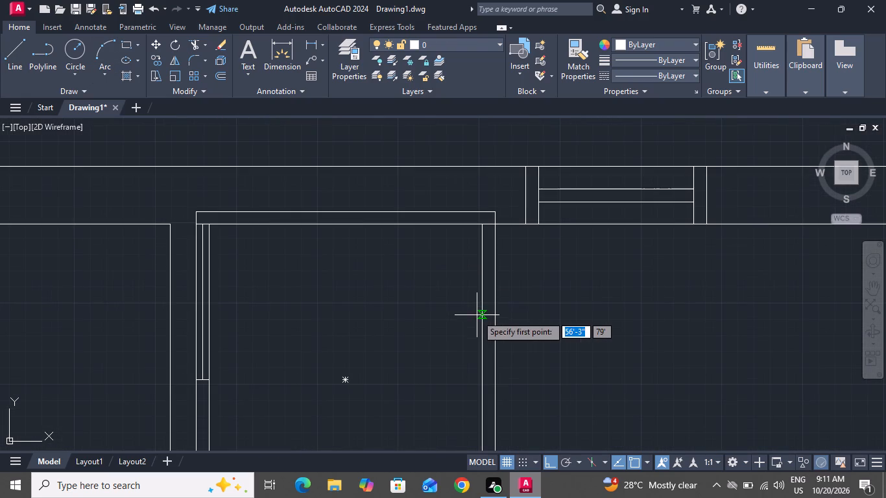
pyautogui.click(483, 359)
pyautogui.click(497, 363)
pyautogui.rightClick(496, 362)
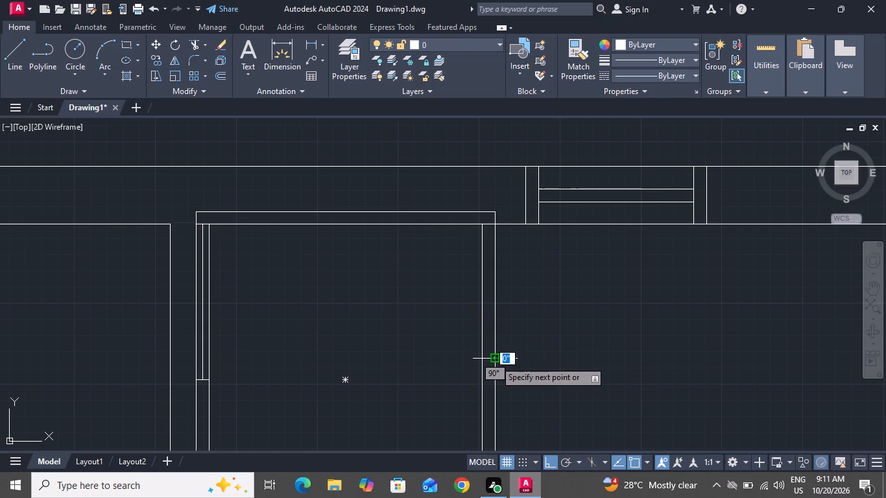
pyautogui.click(523, 239)
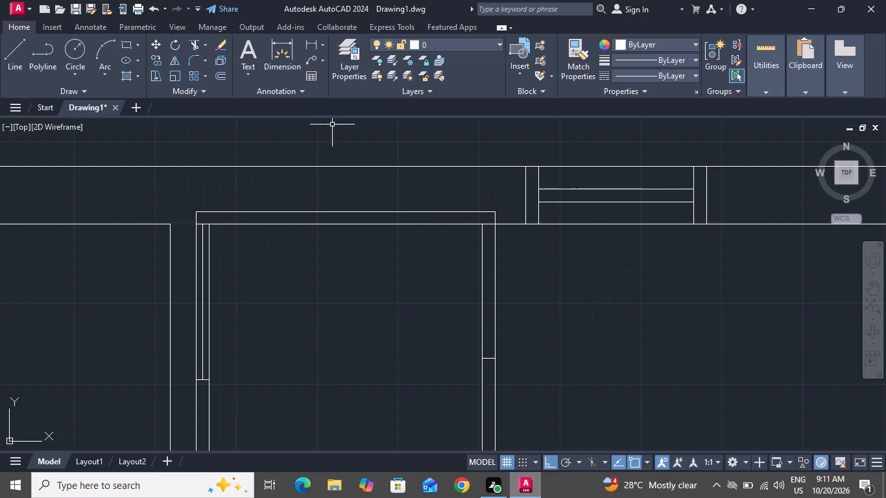
# Draw a vertical line about 1'-8" long midway between the rectangles' right edges, from the inner wall line down to the short connecting line.
pyautogui.click(19, 67)
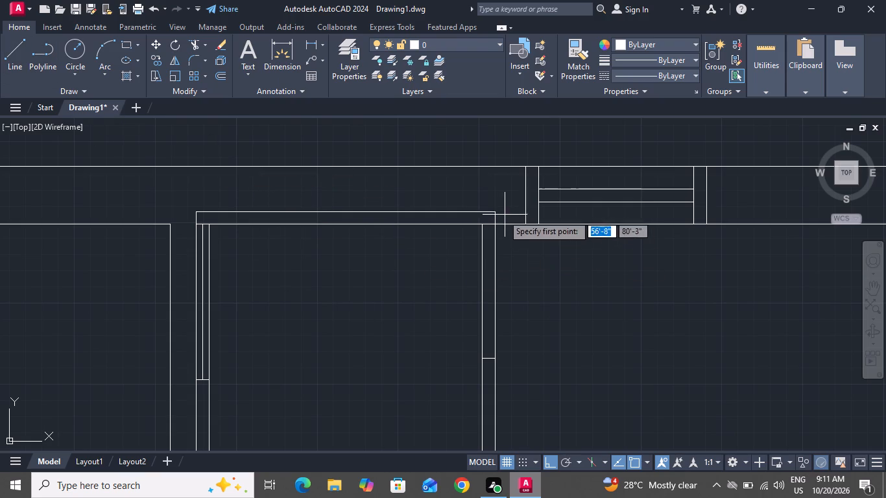
pyautogui.scroll(3, 494, 219)
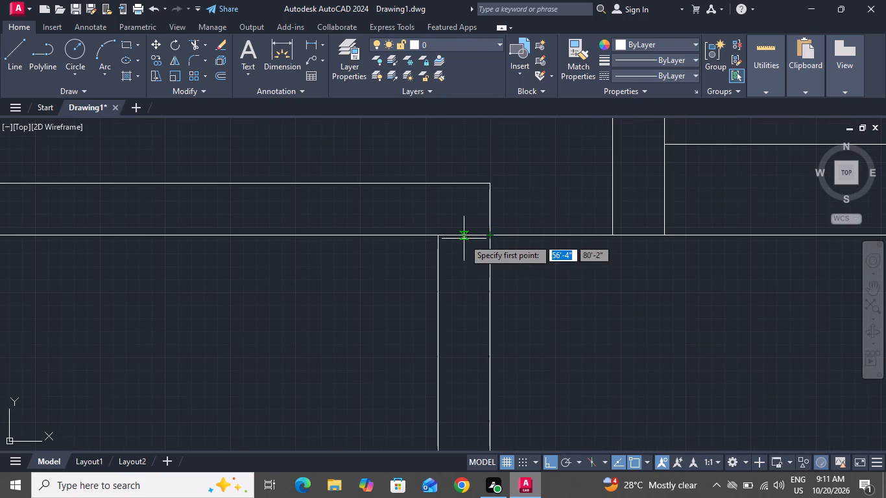
pyautogui.click(464, 234)
pyautogui.scroll(-3, 461, 287)
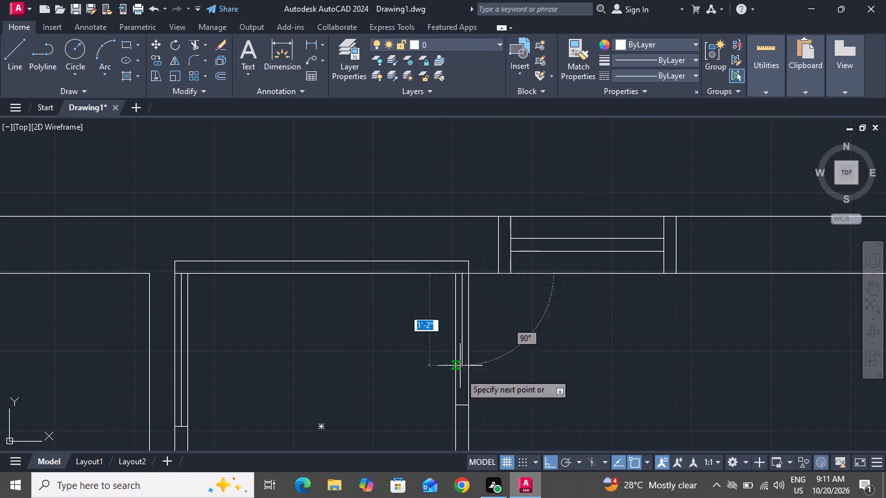
pyautogui.scroll(2, 460, 400)
pyautogui.click(461, 416)
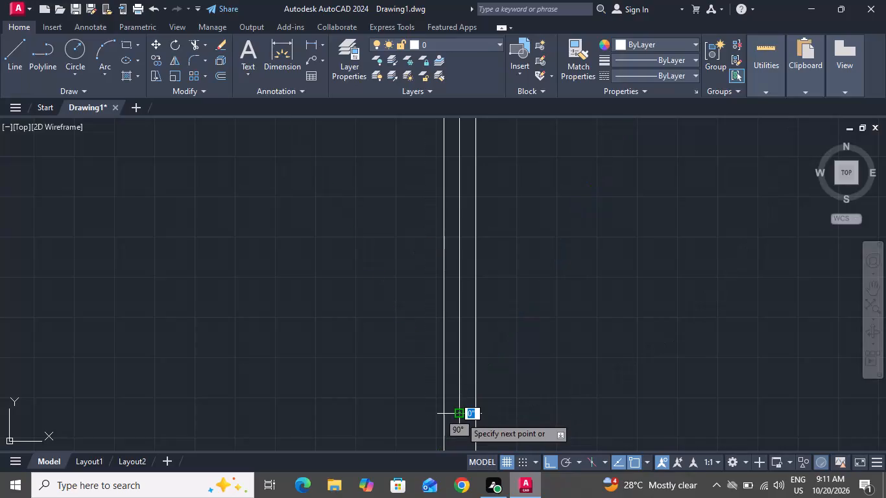
pyautogui.rightClick(463, 411)
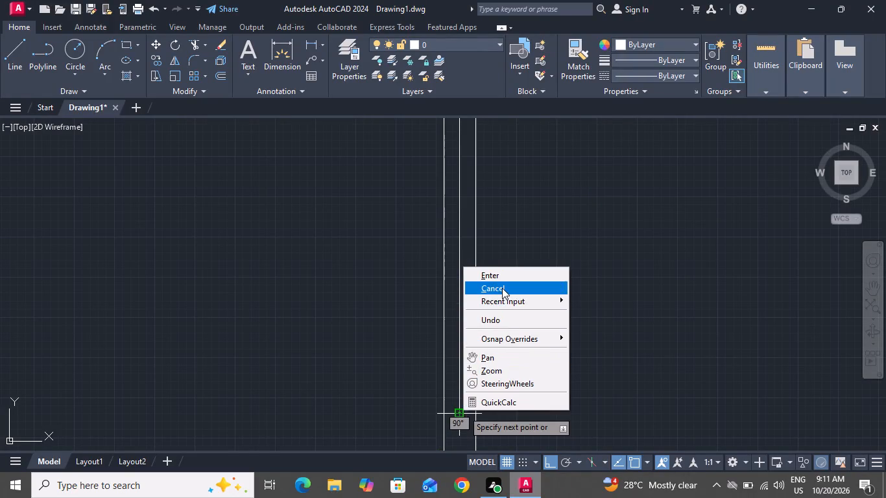
pyautogui.click(502, 287)
# With Ortho turned off, draw a diagonal line from the inner rectangle's lower-left corner to its upper-right corner.
pyautogui.scroll(-4, 502, 287)
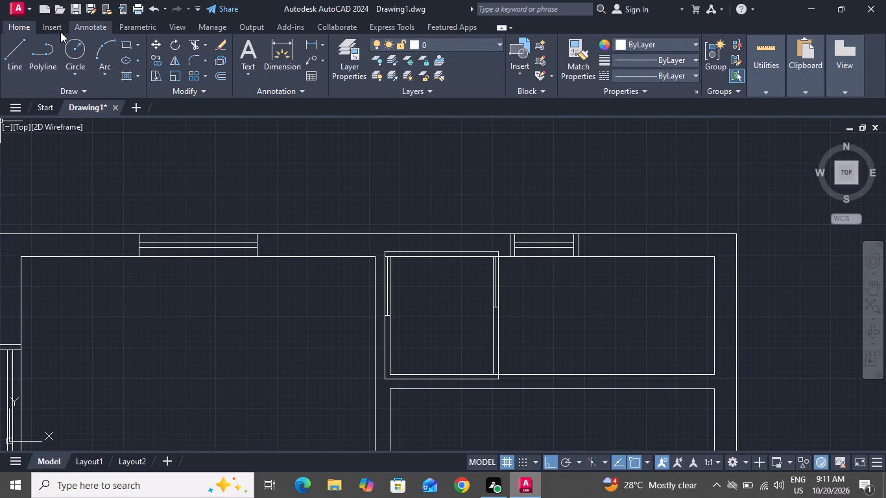
pyautogui.click(15, 54)
pyautogui.scroll(2, 400, 375)
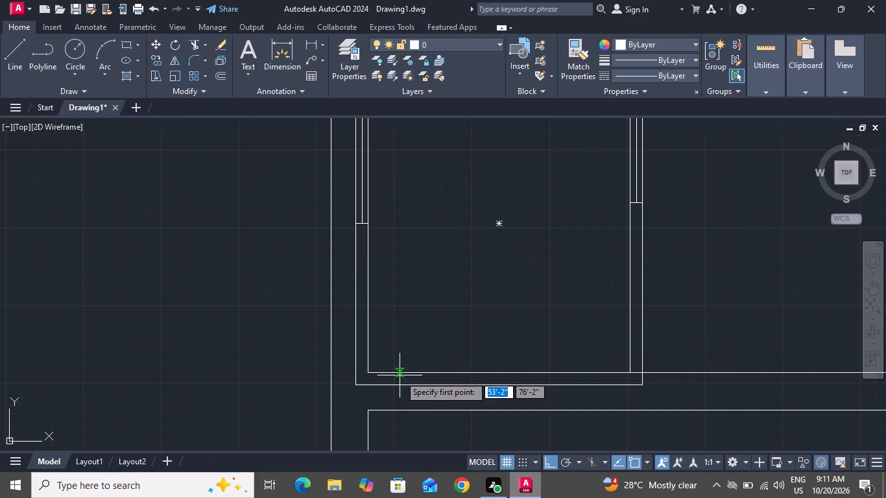
pyautogui.click(368, 373)
pyautogui.scroll(-4, 527, 242)
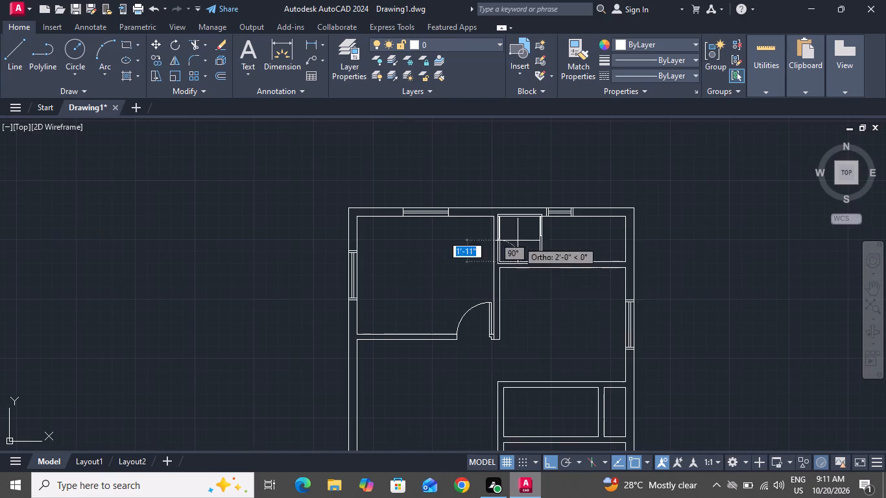
pyautogui.click(558, 466)
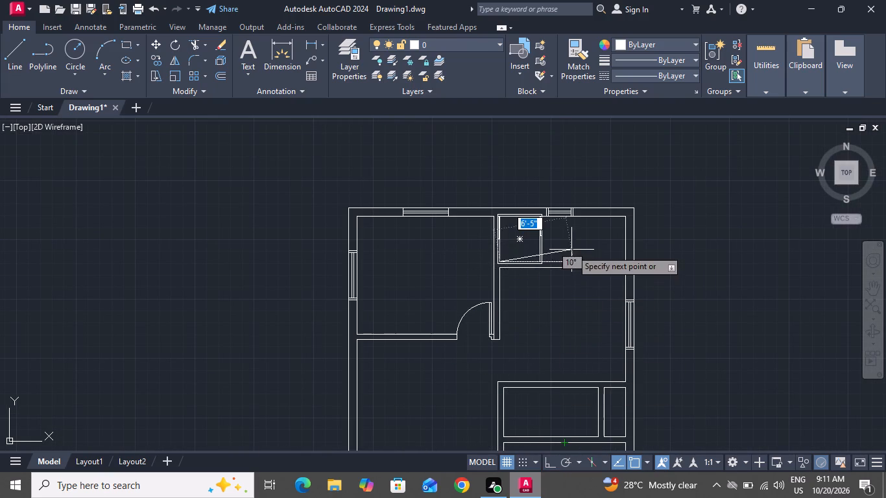
pyautogui.scroll(5, 536, 207)
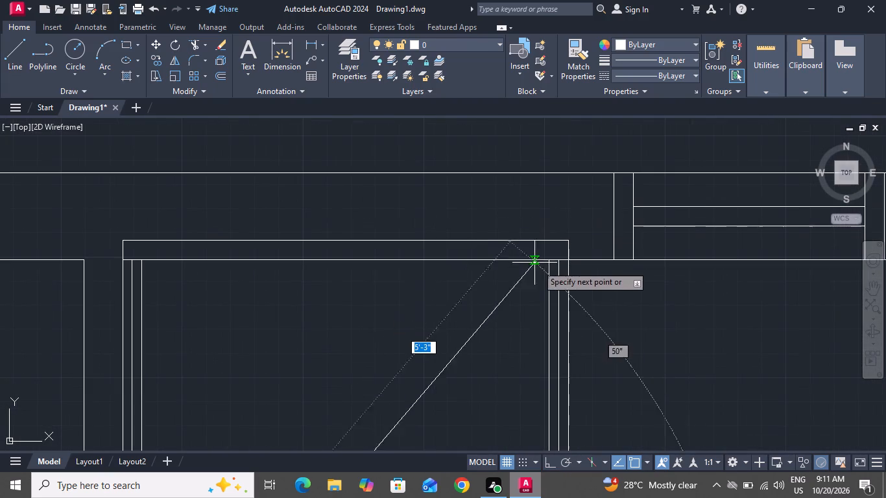
pyautogui.click(547, 259)
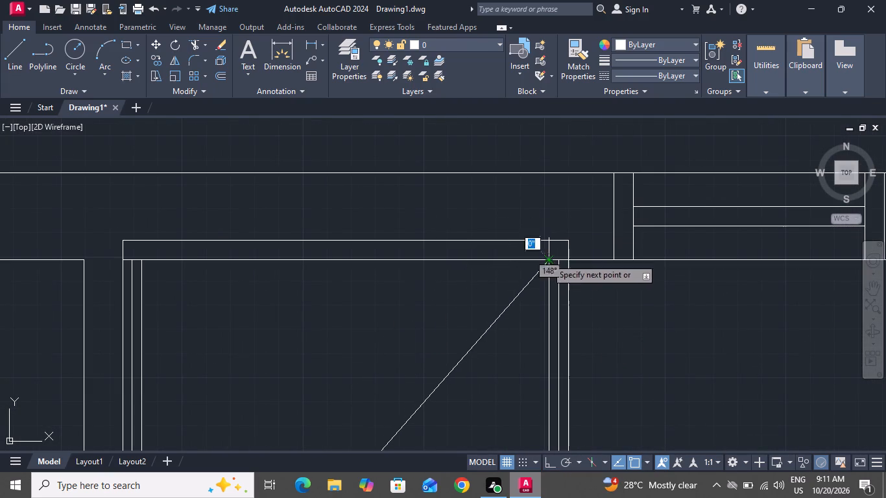
pyautogui.rightClick(545, 257)
pyautogui.click(559, 274)
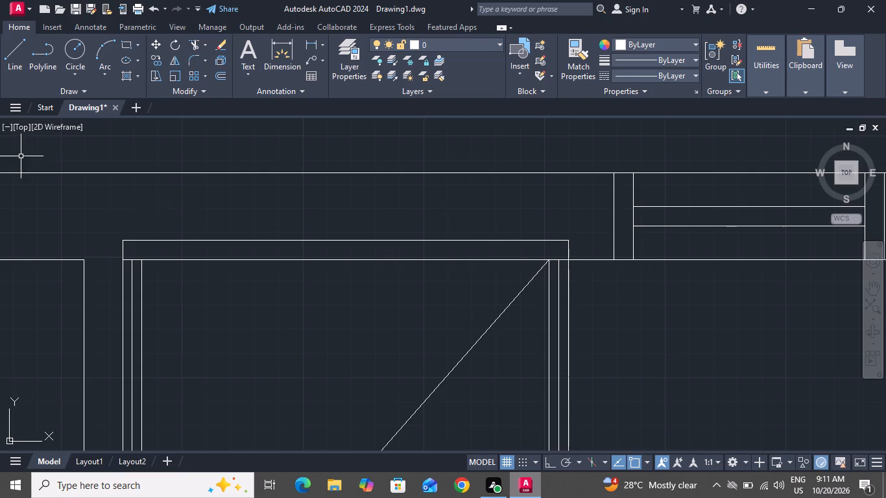
# Draw the second diagonal from the inner rectangle's upper-left corner to the outer rectangle's lower-right corner.
pyautogui.click(12, 43)
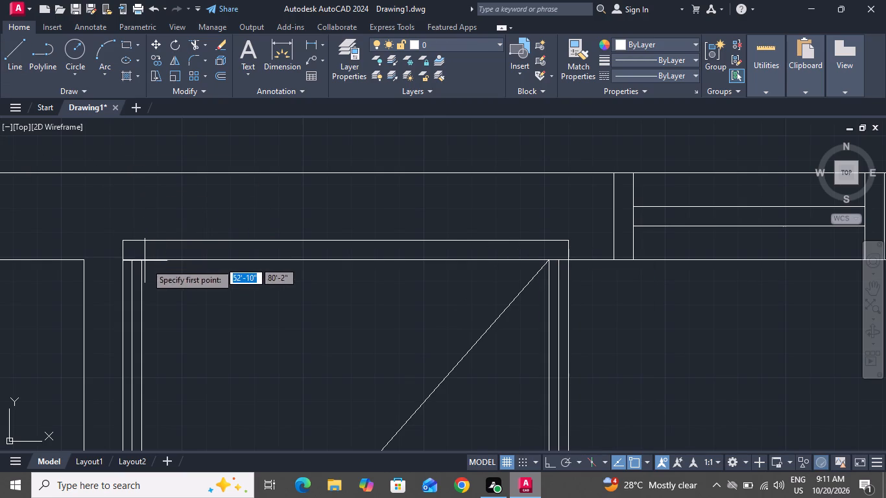
pyautogui.click(139, 257)
pyautogui.scroll(-1, 209, 259)
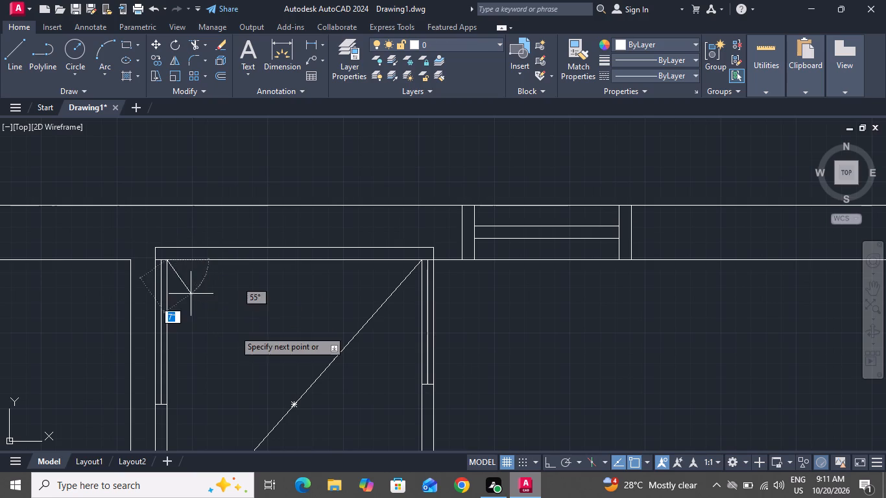
pyautogui.scroll(-2, 268, 351)
pyautogui.scroll(1, 268, 351)
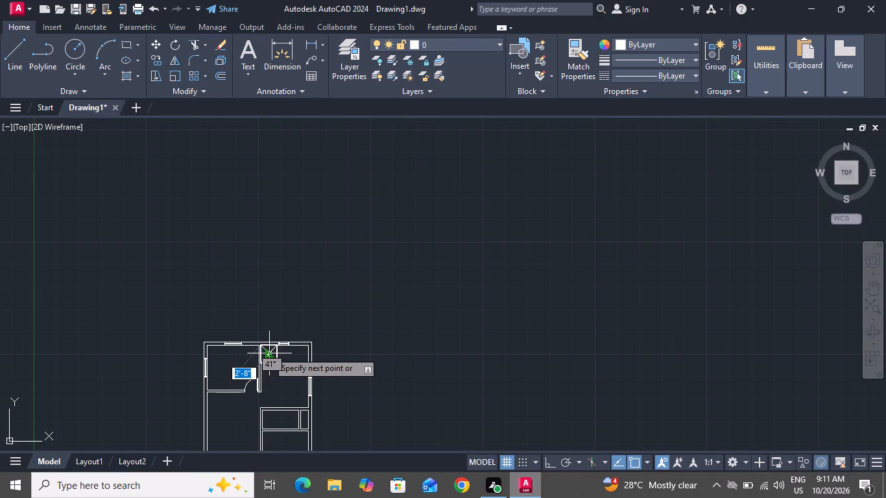
pyautogui.click(278, 366)
pyautogui.keyDown('ctrl'); pyautogui.scroll(7, 278, 366); pyautogui.keyUp('ctrl')
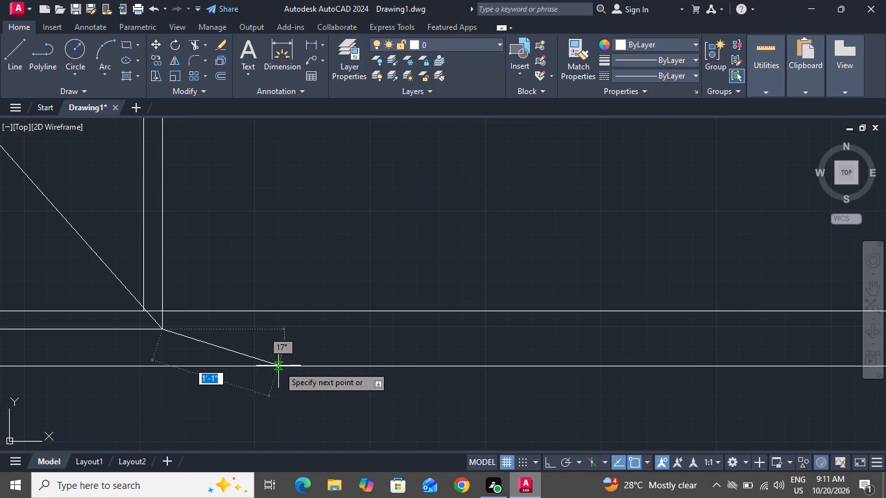
pyautogui.rightClick(187, 355)
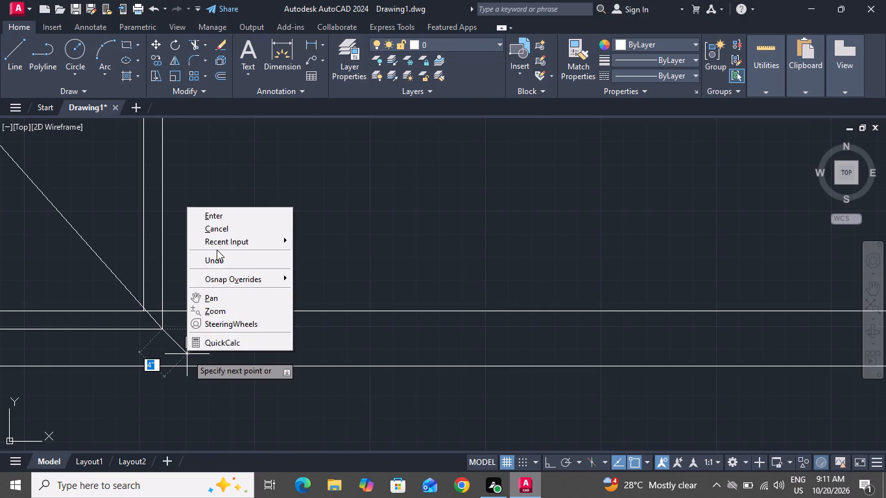
pyautogui.click(215, 230)
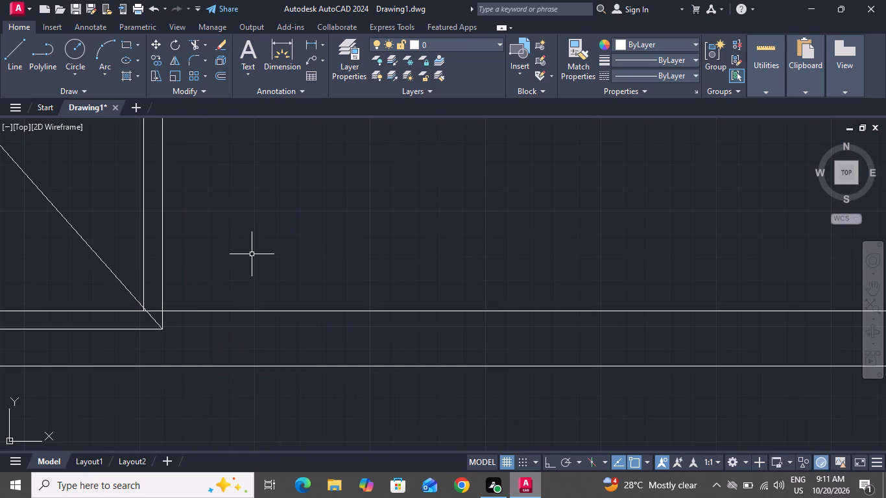
# Draw a short vertical line across the 6" partition below the small upper room, just right of the crossed rectangle.
pyautogui.scroll(-2, 252, 255)
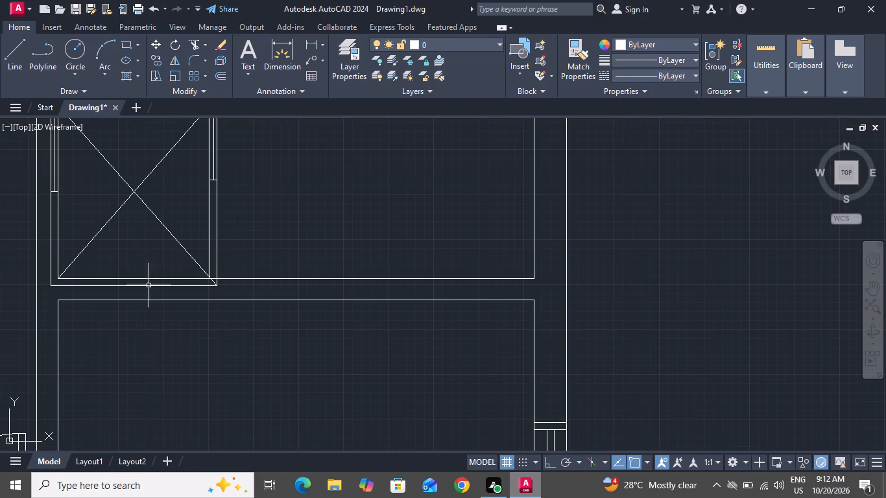
pyautogui.scroll(-3, 217, 287)
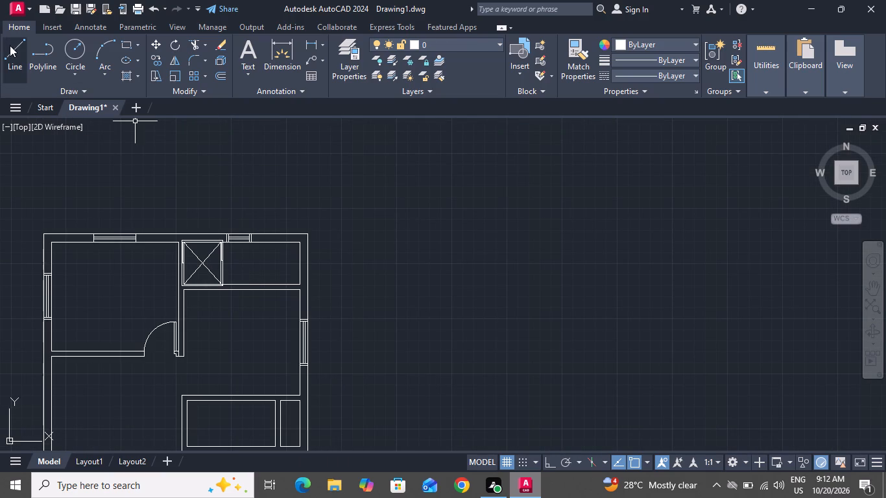
pyautogui.click(14, 53)
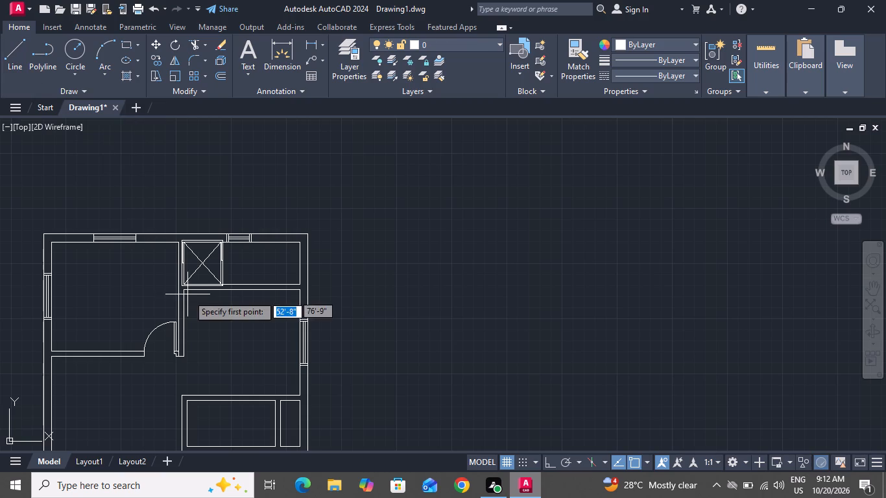
pyautogui.scroll(1, 222, 278)
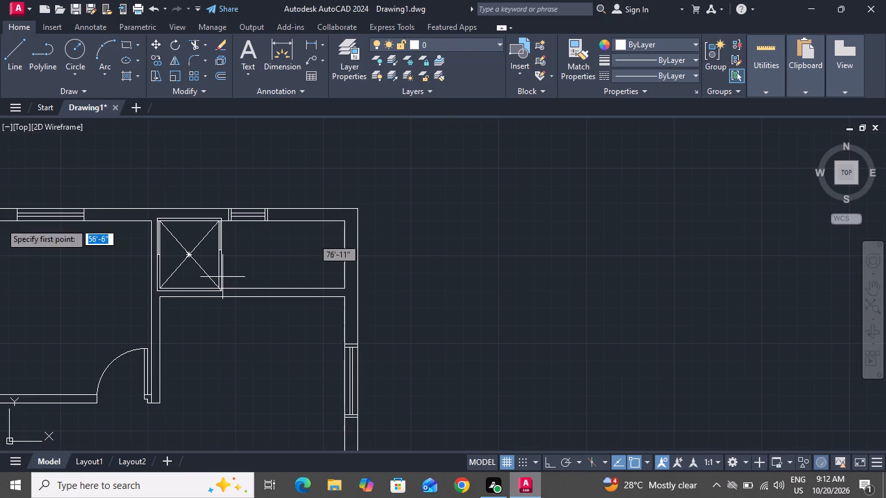
pyautogui.scroll(1, 201, 289)
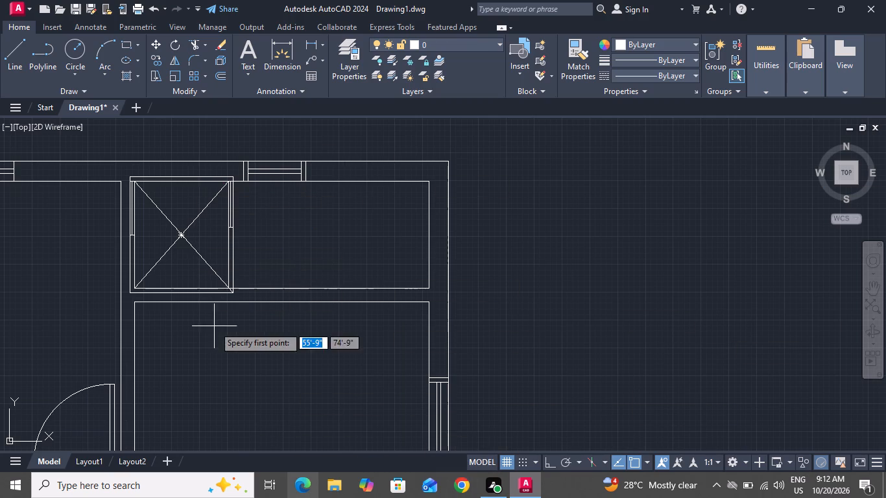
pyautogui.scroll(3, 250, 290)
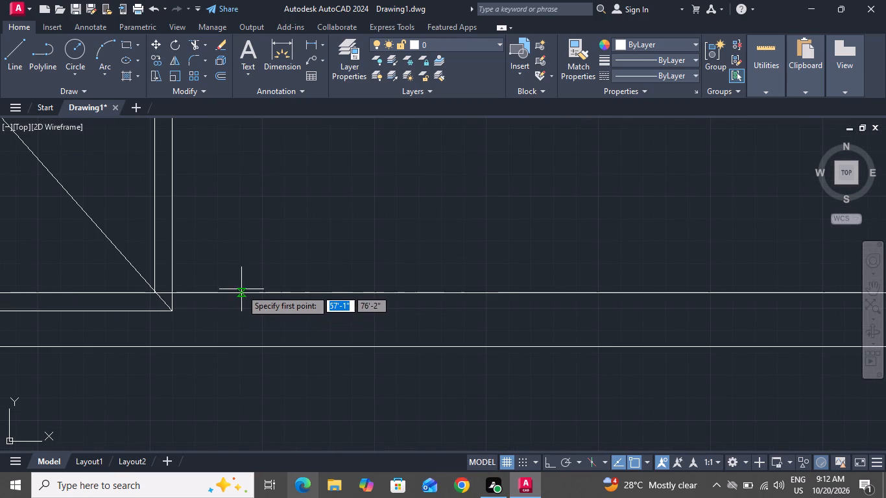
pyautogui.moveTo(241, 291); pyautogui.dragTo(245, 297)
pyautogui.click(241, 348)
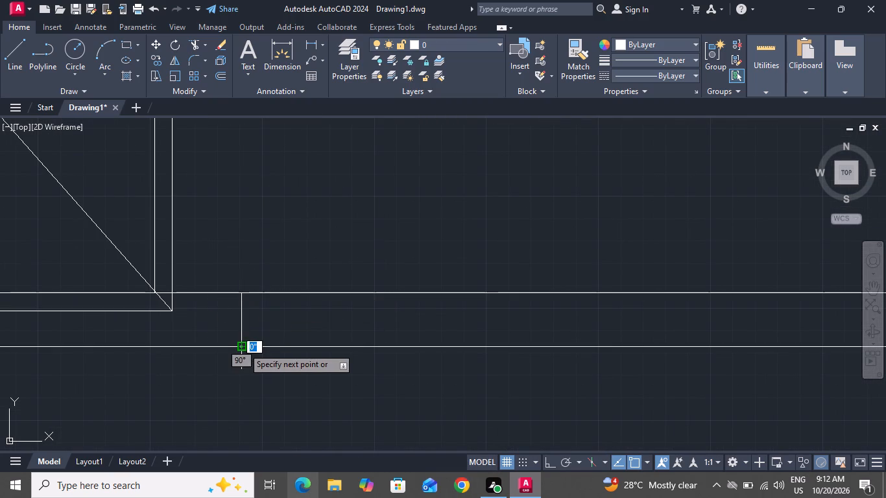
pyautogui.rightClick(245, 348)
pyautogui.click(272, 223)
# Offset the short vertical line across the partition 3" to its right.
pyautogui.scroll(-1, 285, 284)
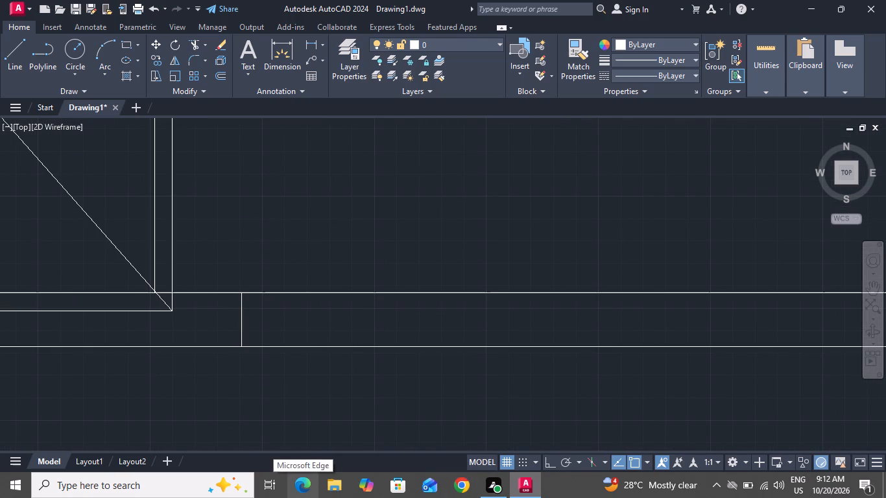
pyautogui.write('o')
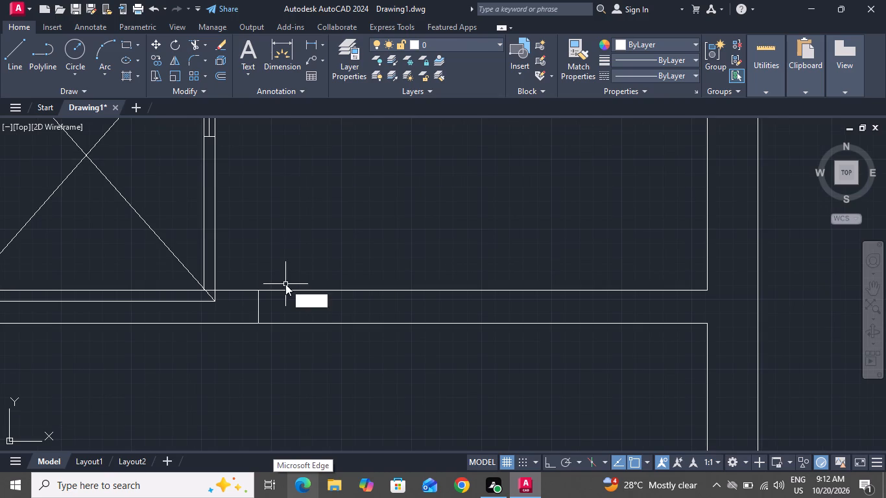
pyautogui.press('space')
pyautogui.press('3')
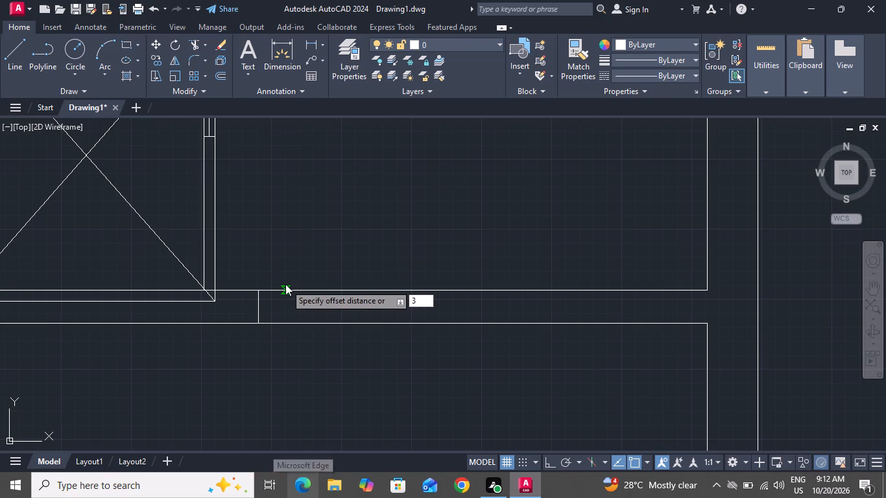
pyautogui.hotkey('shift', '"')
pyautogui.press('Return')
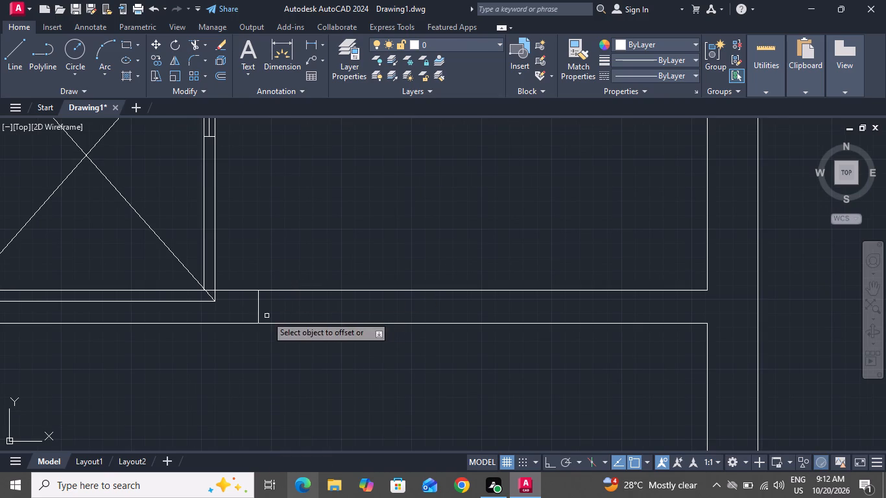
pyautogui.click(259, 305)
pyautogui.click(283, 308)
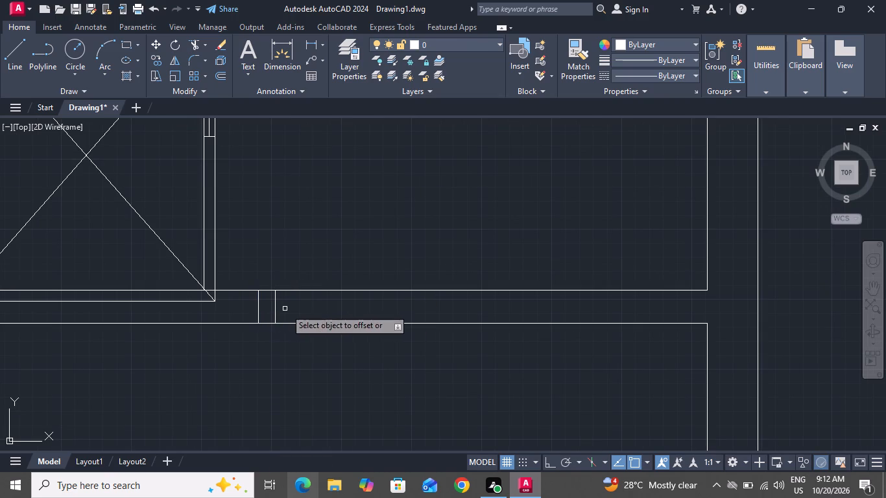
pyautogui.moveTo(287, 309); pyautogui.dragTo(293, 303, button='right')
pyautogui.click(307, 324)
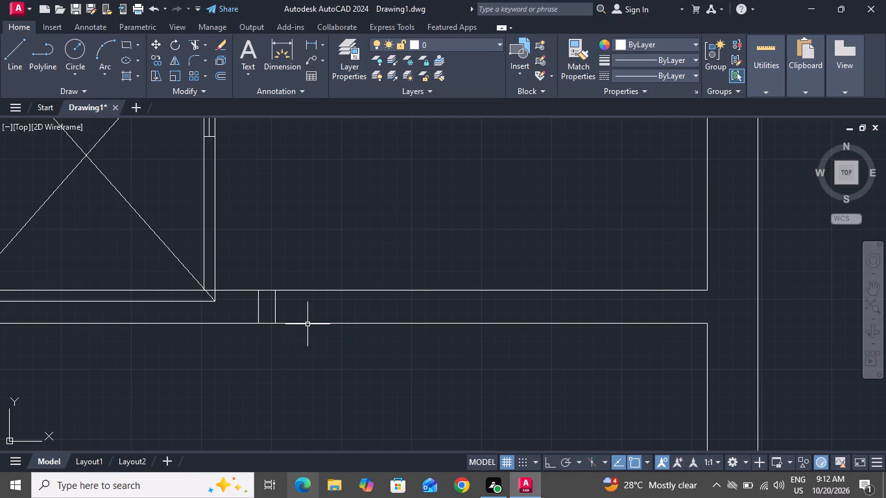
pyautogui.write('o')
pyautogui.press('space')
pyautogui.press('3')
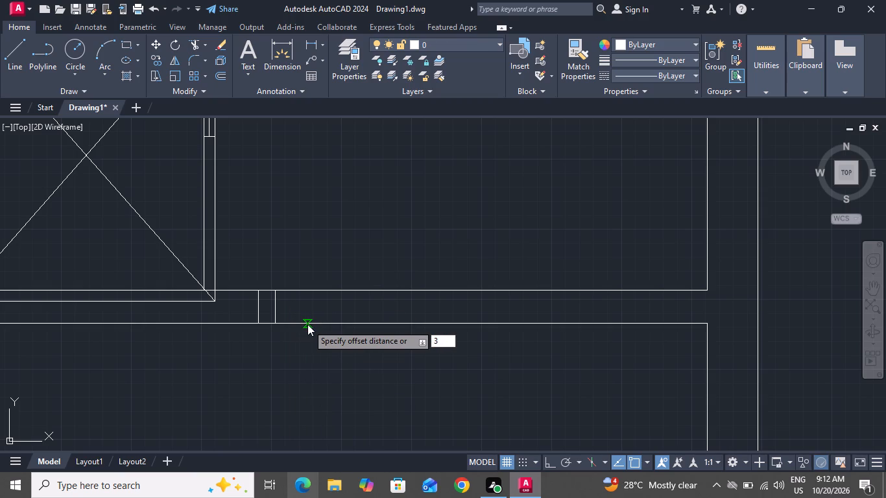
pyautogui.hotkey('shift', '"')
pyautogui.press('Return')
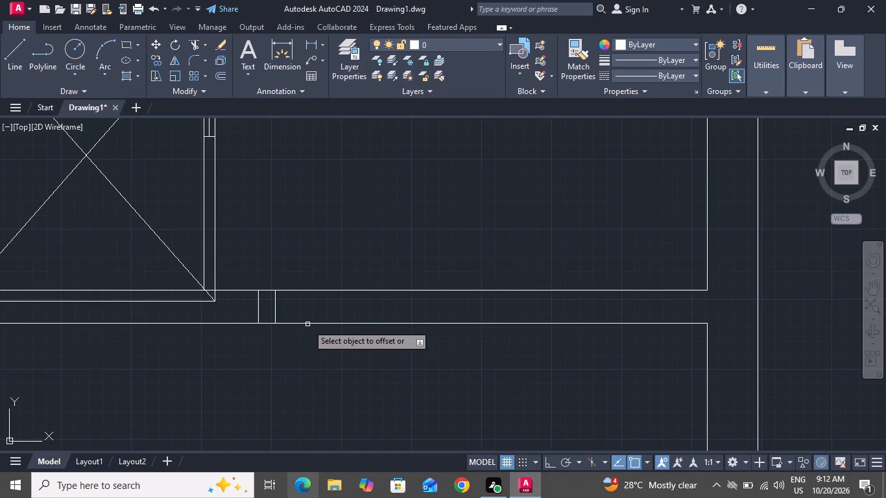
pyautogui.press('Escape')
# Offset the second short vertical line across the partition 3' to its right to mark the door opening.
pyautogui.write("o 3'")
pyautogui.press('Return')
pyautogui.click(274, 311)
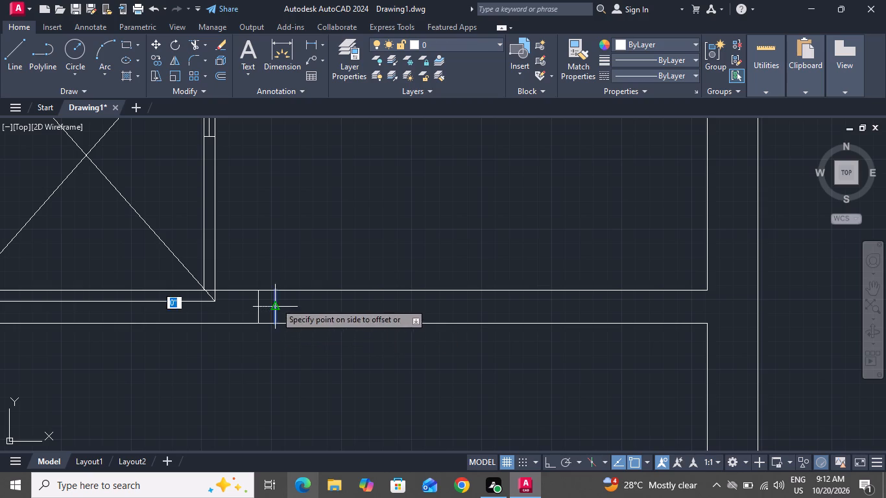
pyautogui.click(330, 306)
pyautogui.rightClick(324, 360)
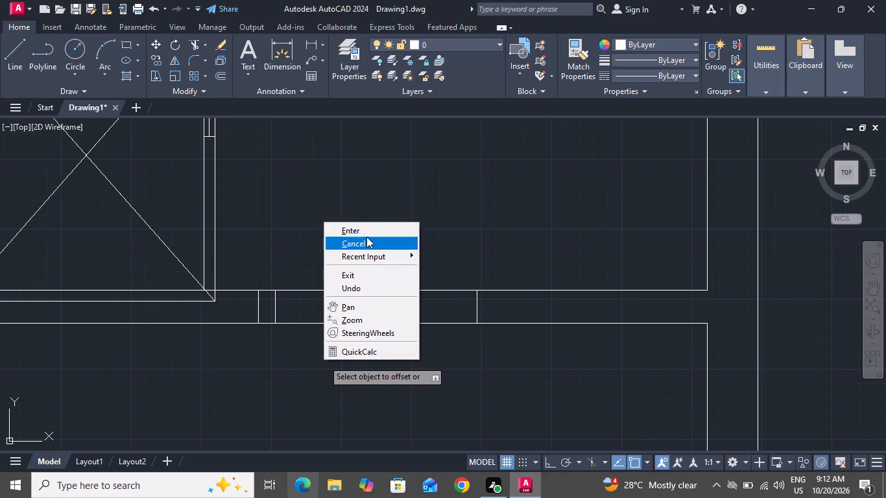
pyautogui.click(365, 240)
# Draw a short vertical line from the crossed outer rectangle's lower-right corner down to the partition's lower line.
pyautogui.scroll(-1, 356, 267)
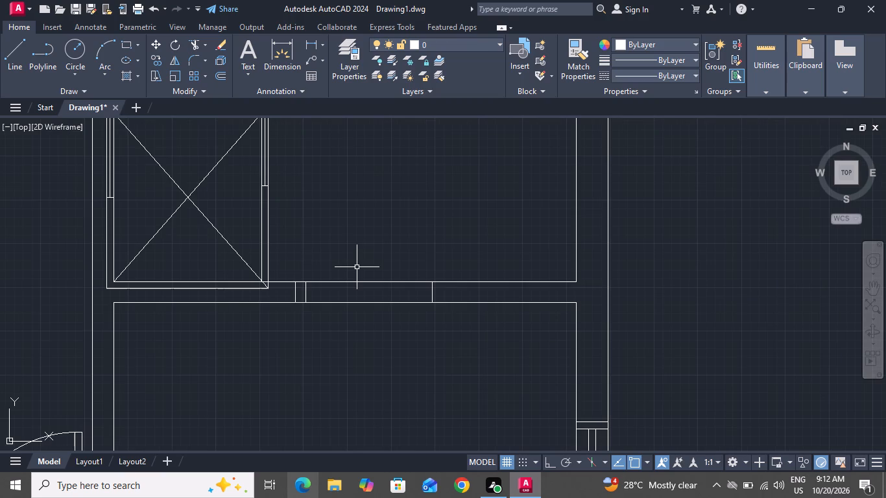
pyautogui.scroll(3, 260, 278)
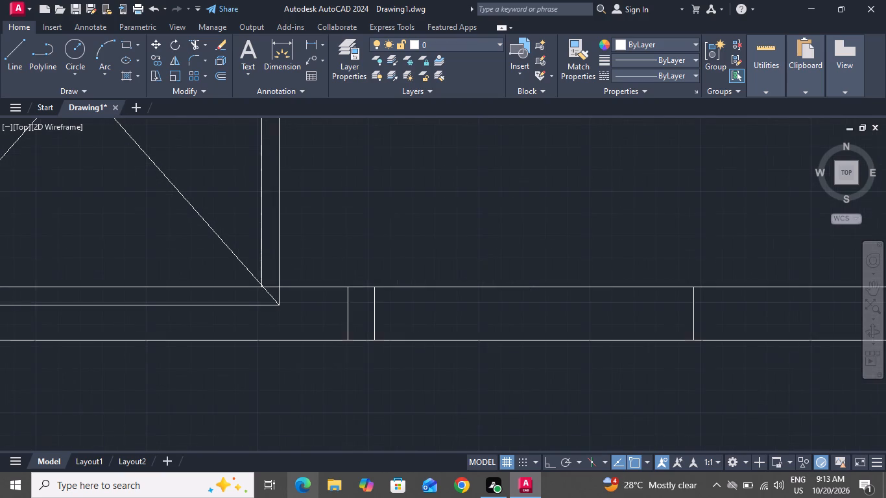
pyautogui.scroll(-1, 303, 309)
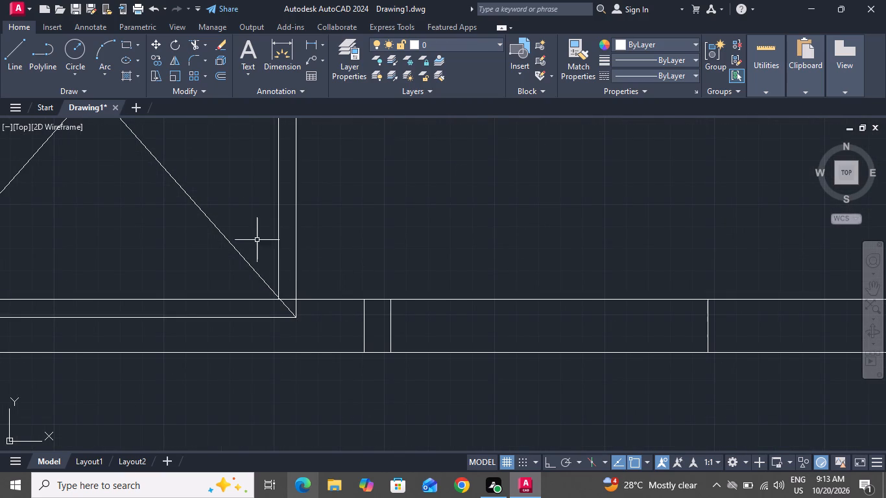
pyautogui.click(15, 46)
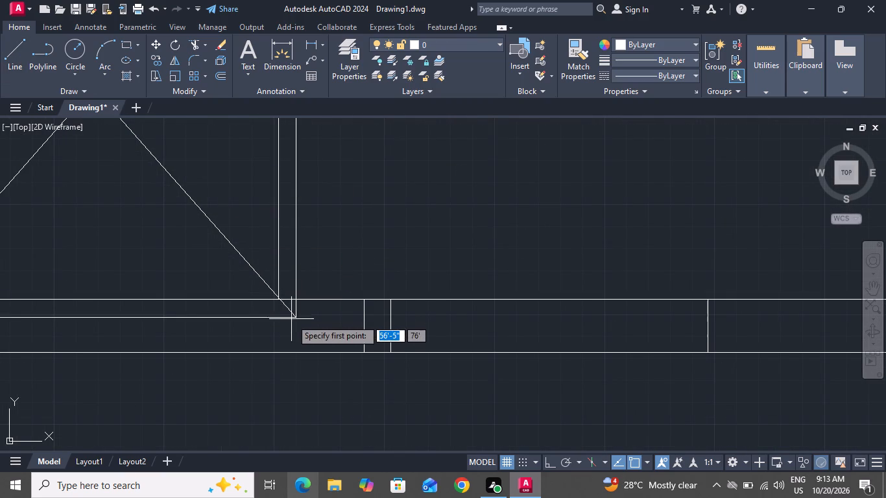
pyautogui.click(296, 320)
pyautogui.click(294, 356)
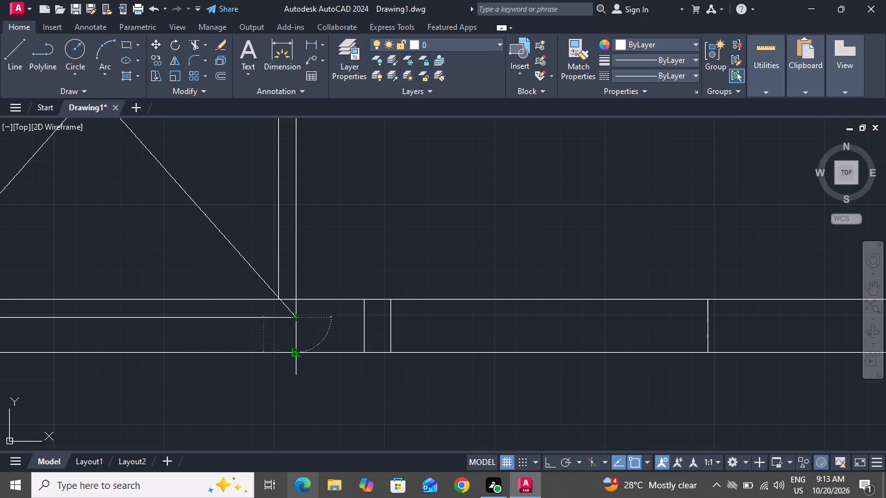
pyautogui.rightClick(296, 358)
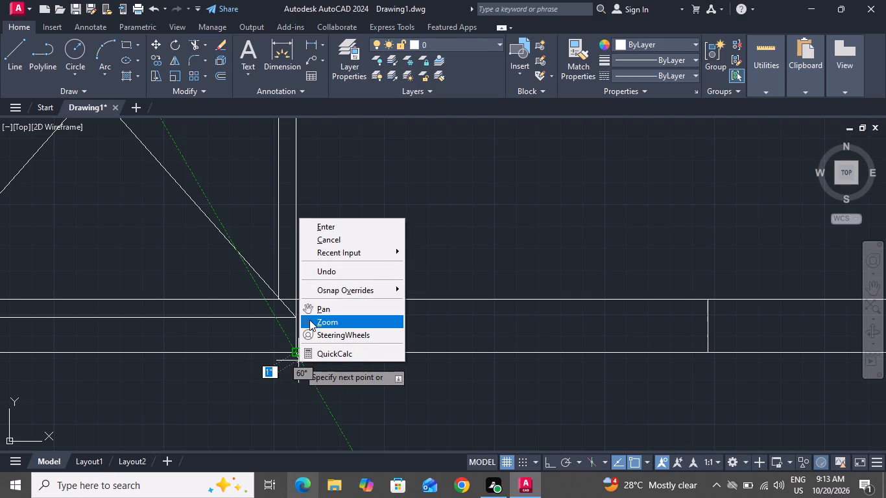
pyautogui.click(355, 242)
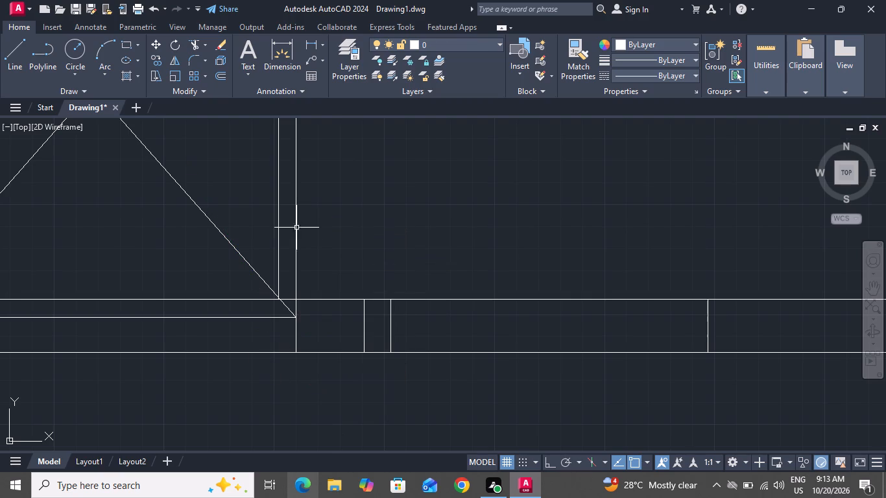
# Draw a parallel vertical line from the crossed inner rectangle's lower-right corner down to the partition's lower line.
pyautogui.click(19, 48)
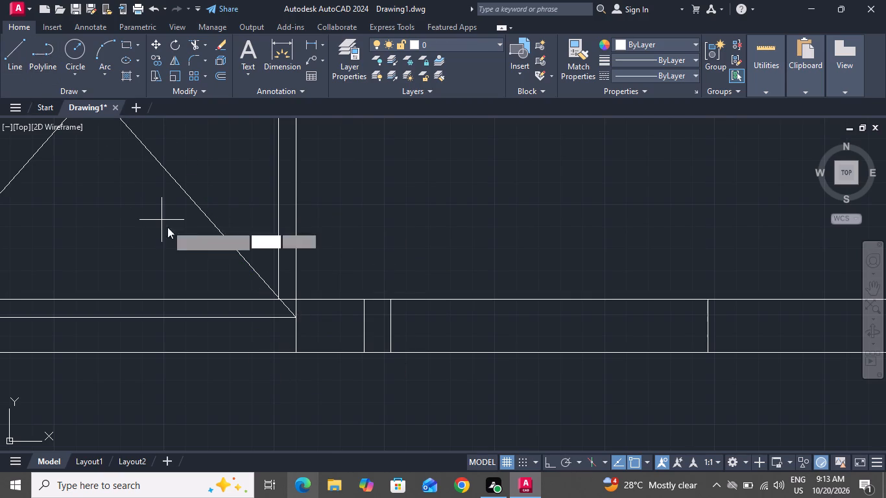
pyautogui.scroll(2, 281, 308)
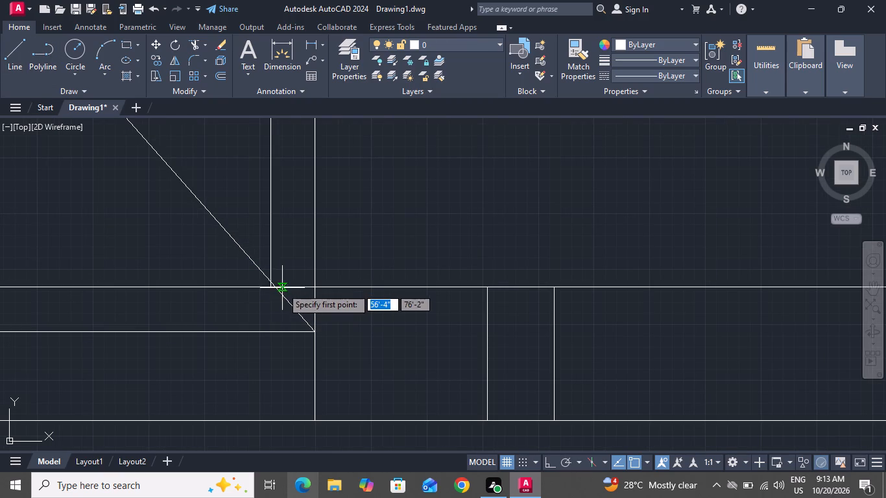
pyautogui.click(267, 287)
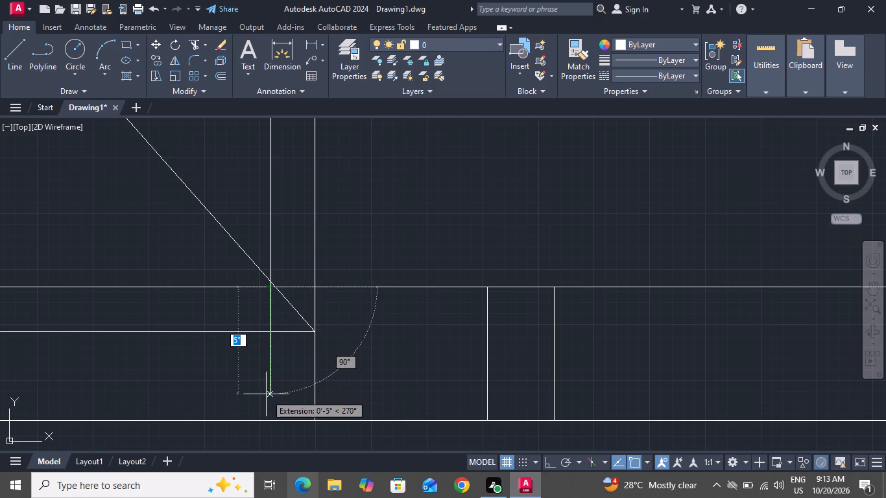
pyautogui.click(273, 420)
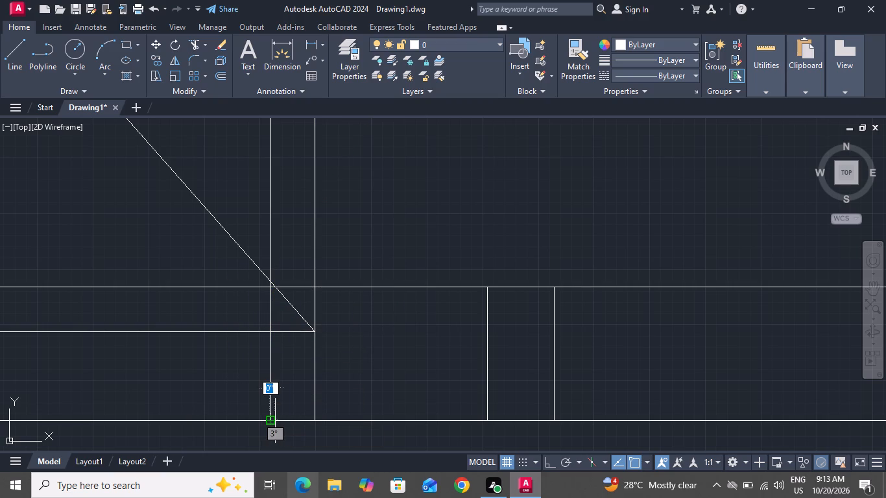
pyautogui.rightClick(294, 497)
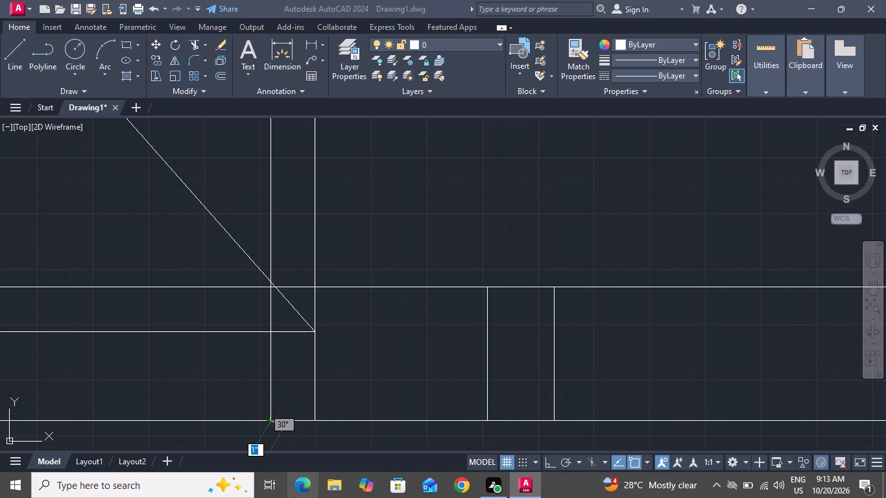
pyautogui.rightClick(293, 447)
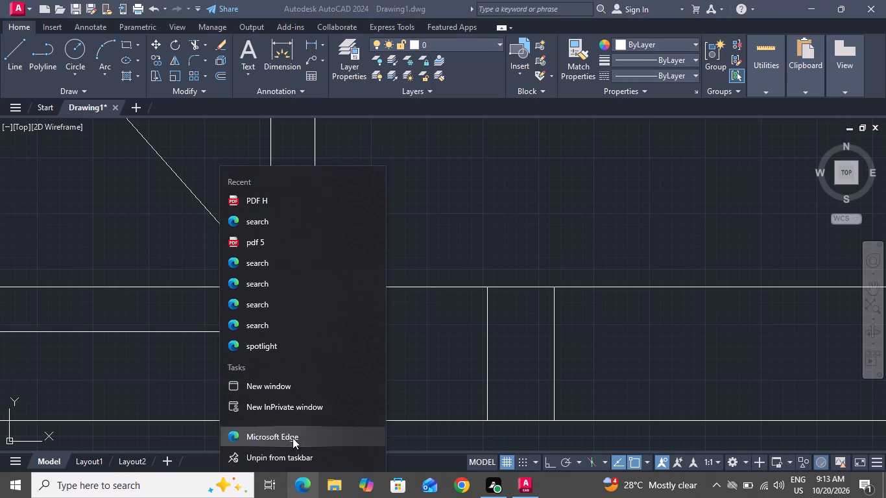
pyautogui.doubleClick(467, 322)
pyautogui.rightClick(397, 335)
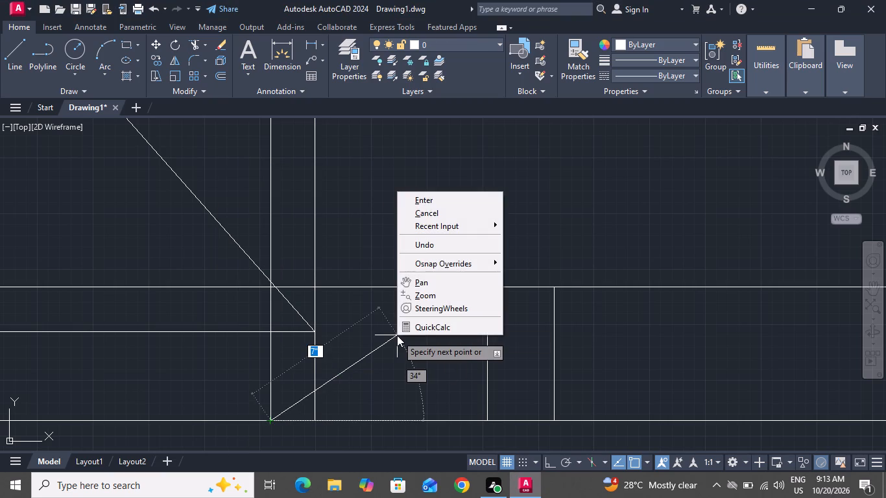
pyautogui.click(422, 215)
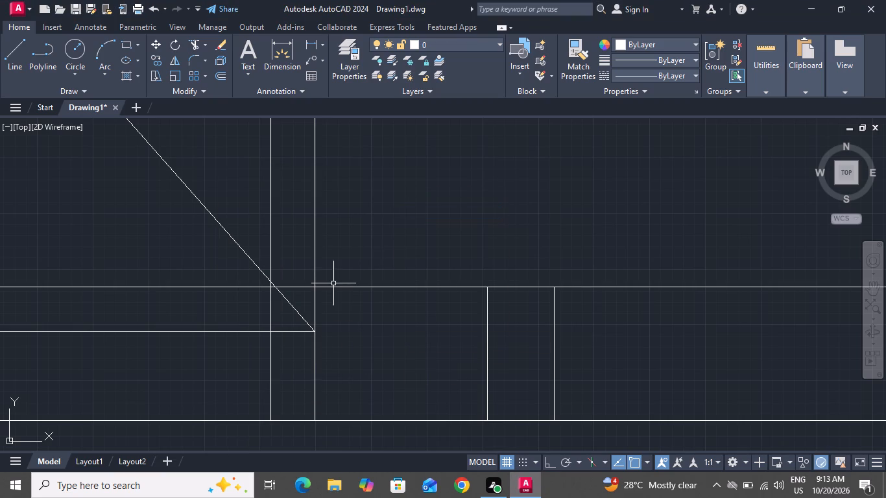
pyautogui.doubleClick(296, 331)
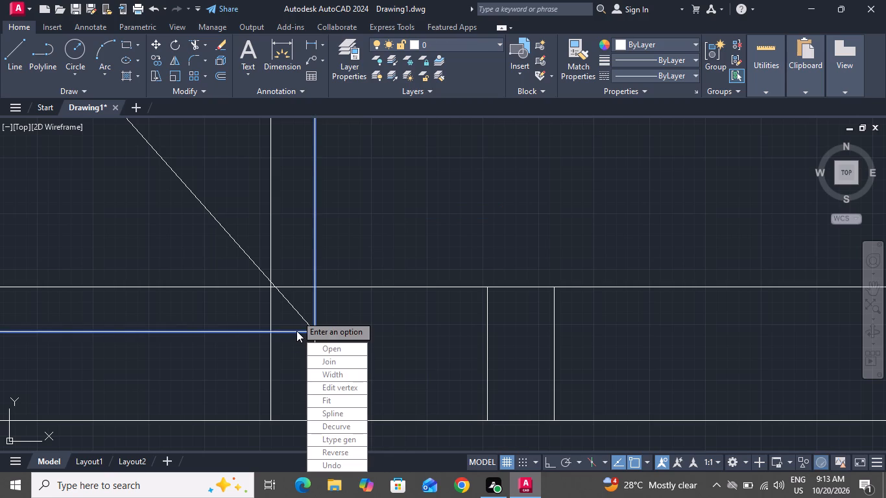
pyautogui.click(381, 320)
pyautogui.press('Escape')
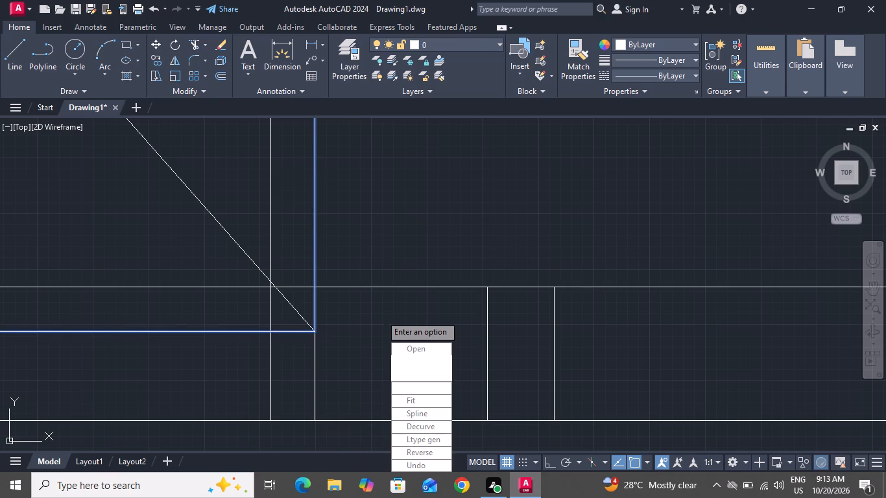
# Trim the partition's upper line, the outer rectangle's bottom edge and the diagonal's end between the two parallel vertical lines.
pyautogui.scroll(-1, 381, 320)
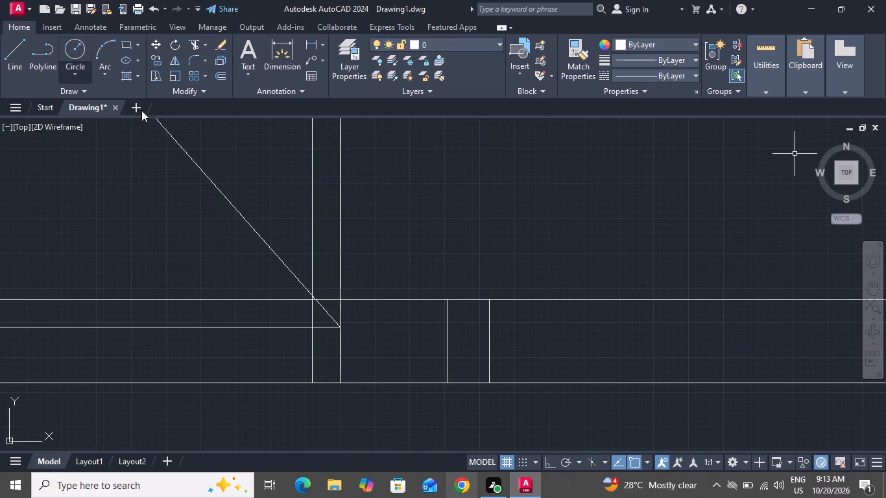
pyautogui.click(196, 42)
pyautogui.scroll(1, 324, 318)
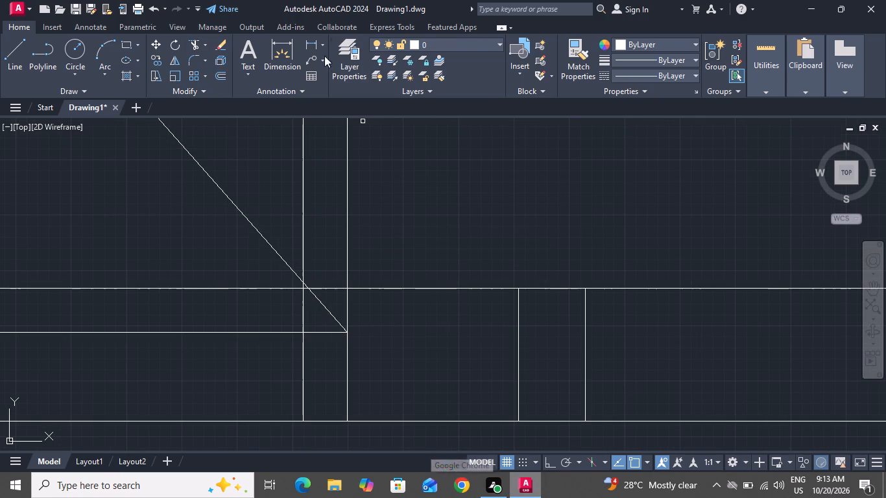
pyautogui.click(324, 255)
pyautogui.click(341, 361)
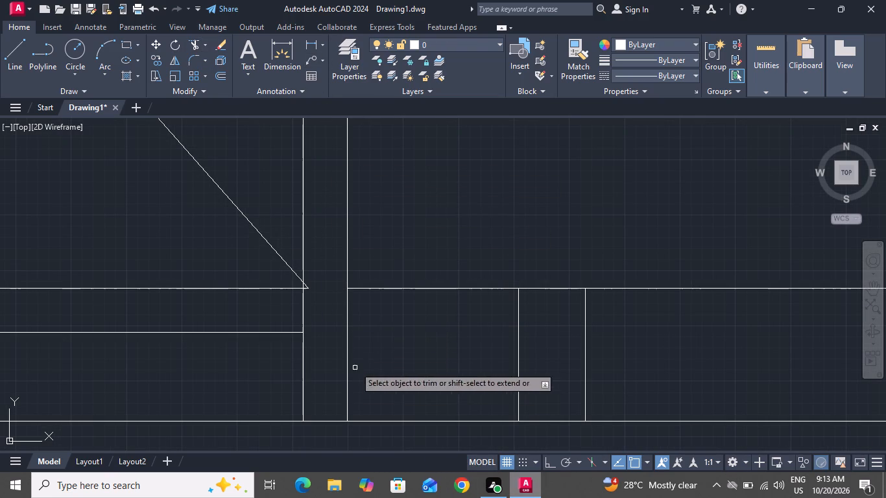
pyautogui.click(306, 287)
pyautogui.click(308, 290)
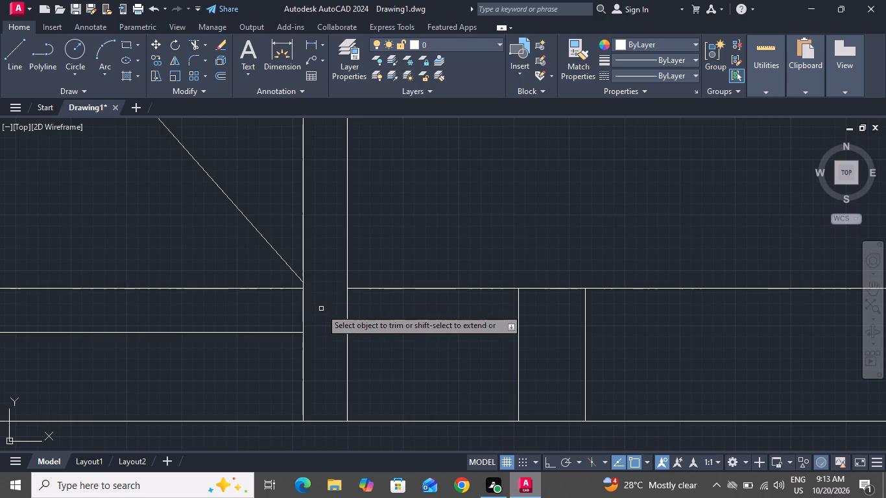
pyautogui.rightClick(321, 309)
pyautogui.click(358, 156)
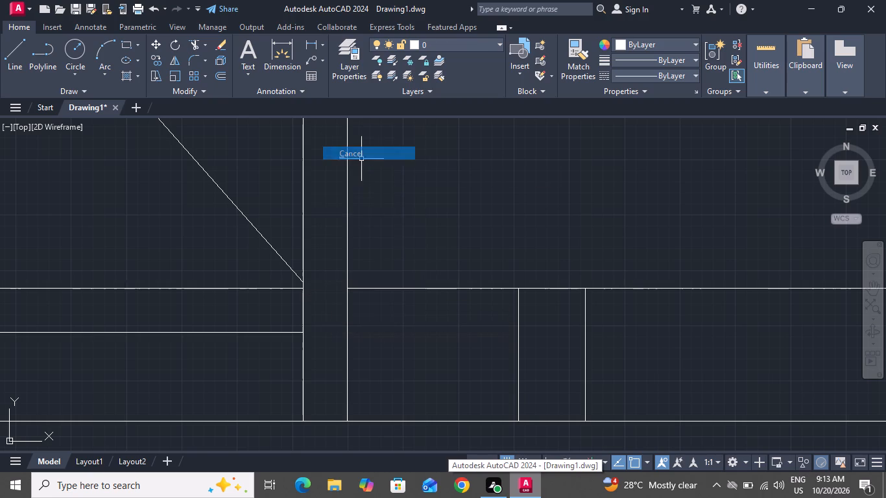
# With Ortho on, draw a 3' vertical line upward from the midpoint of the door opening's left-hand jamb line.
pyautogui.scroll(-1, 400, 282)
pyautogui.scroll(-3, 573, 335)
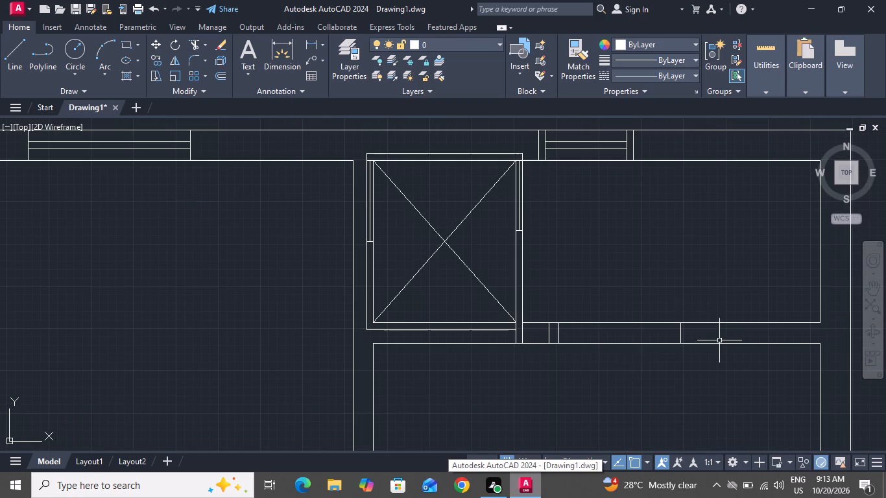
pyautogui.scroll(2, 719, 340)
pyautogui.click(14, 54)
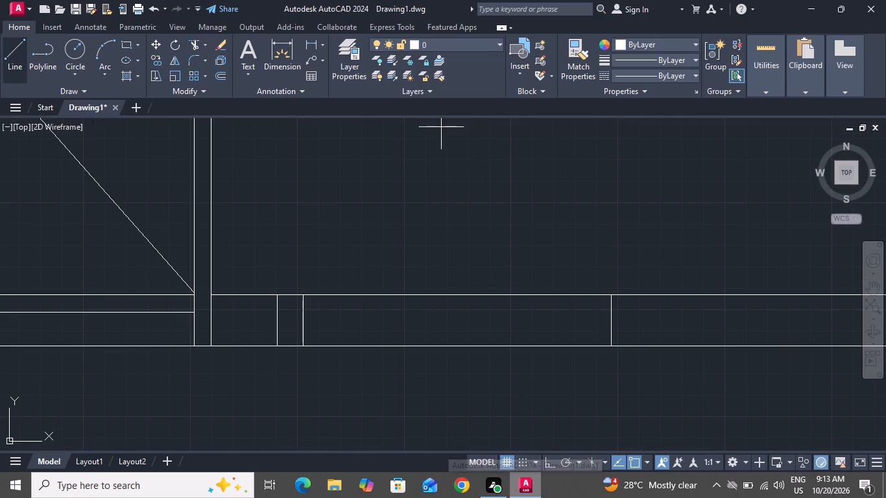
pyautogui.click(303, 324)
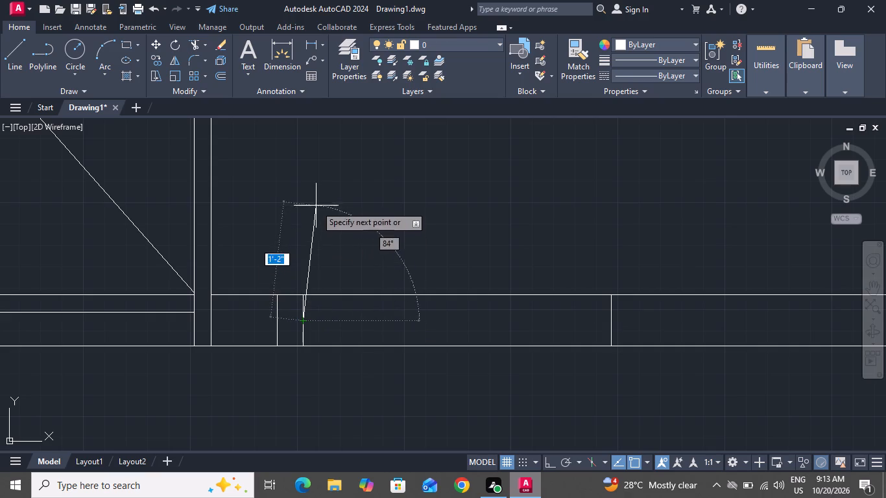
pyautogui.click(548, 454)
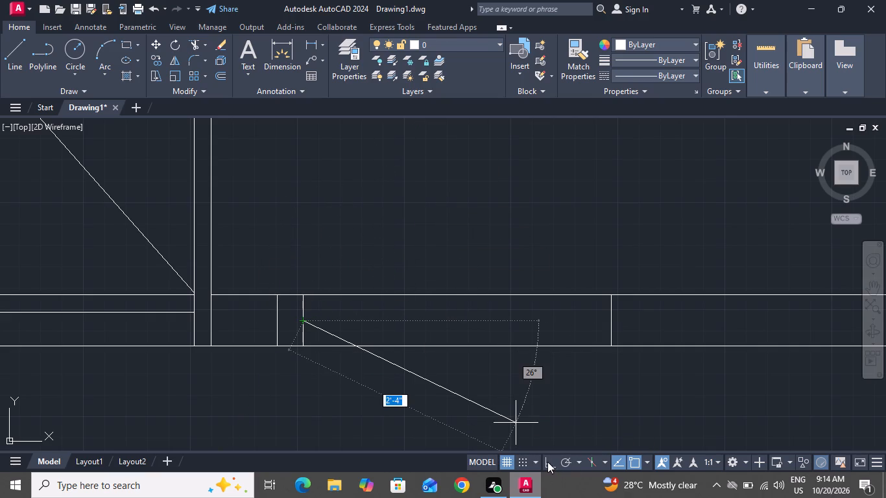
pyautogui.click(547, 462)
pyautogui.press('3')
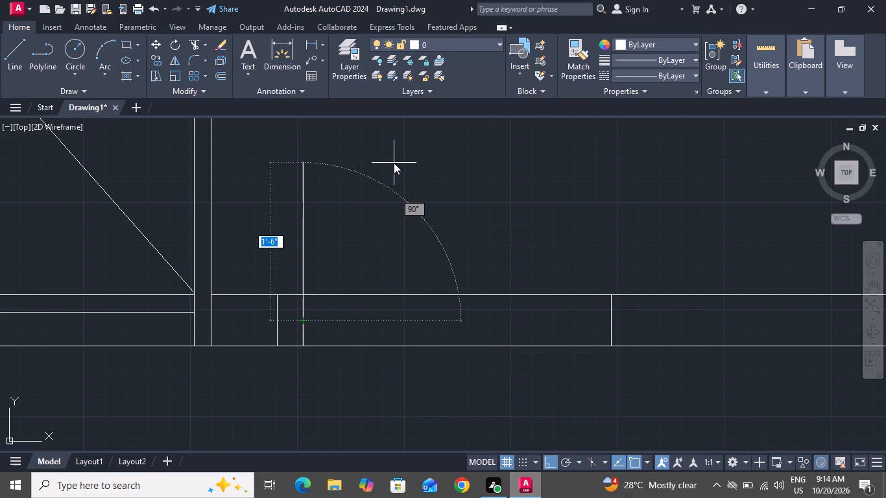
pyautogui.press("'")
pyautogui.press('Return')
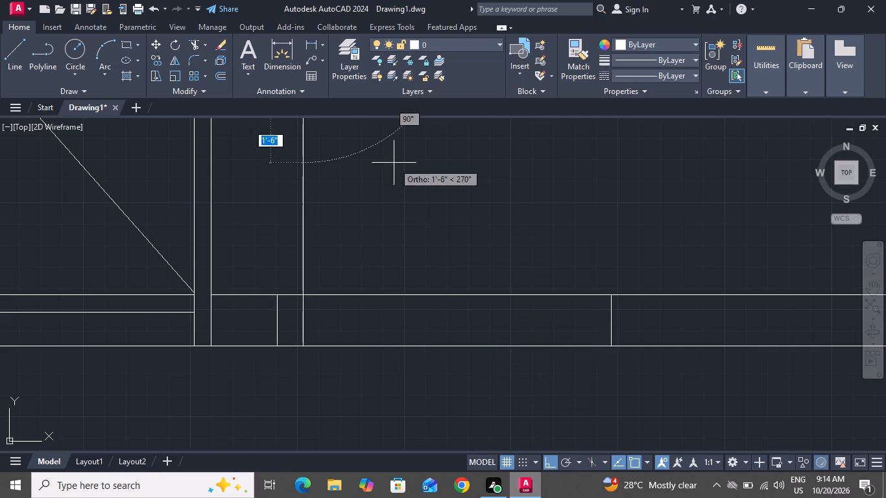
pyautogui.rightClick(394, 163)
pyautogui.click(404, 182)
pyautogui.scroll(-2, 404, 182)
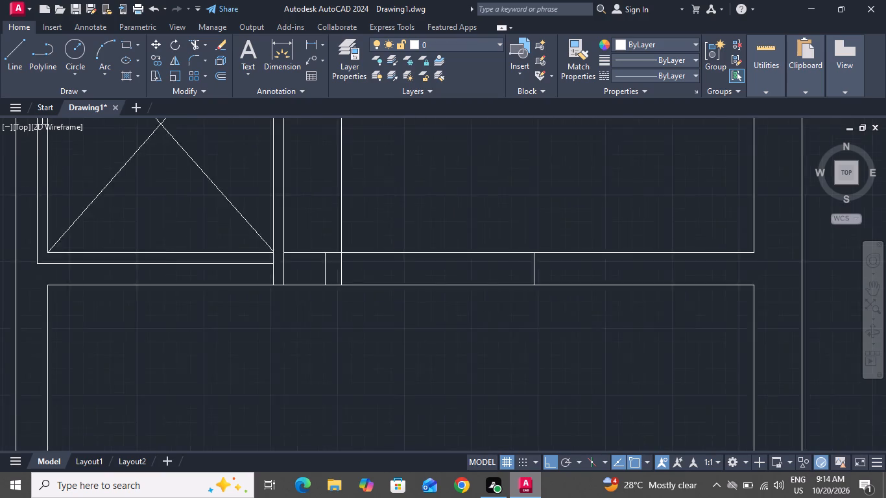
pyautogui.scroll(-2, 403, 198)
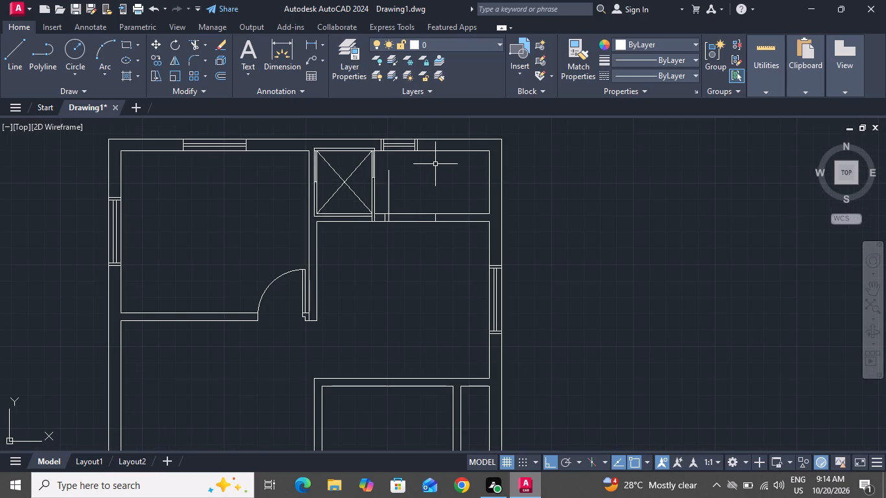
# Offset the 3' vertical door line 2" to the right to form the door leaf's second edge.
pyautogui.write('o 2')
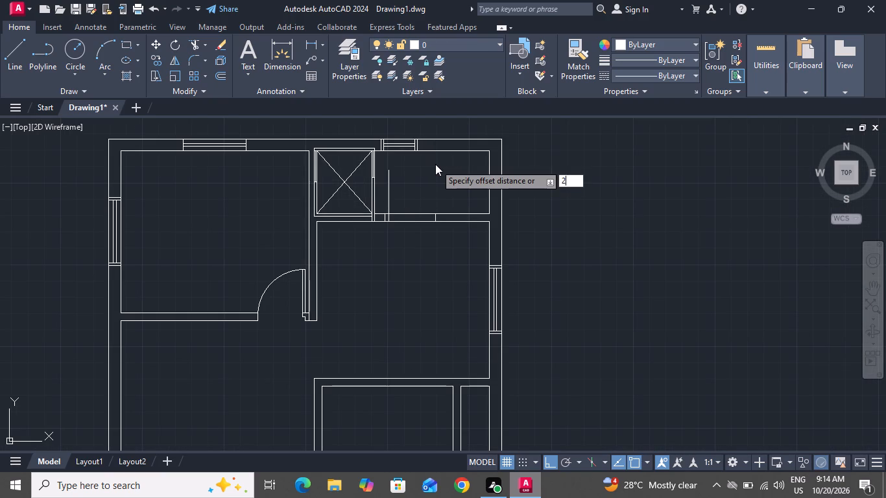
pyautogui.hotkey('shift', '"')
pyautogui.press('Return')
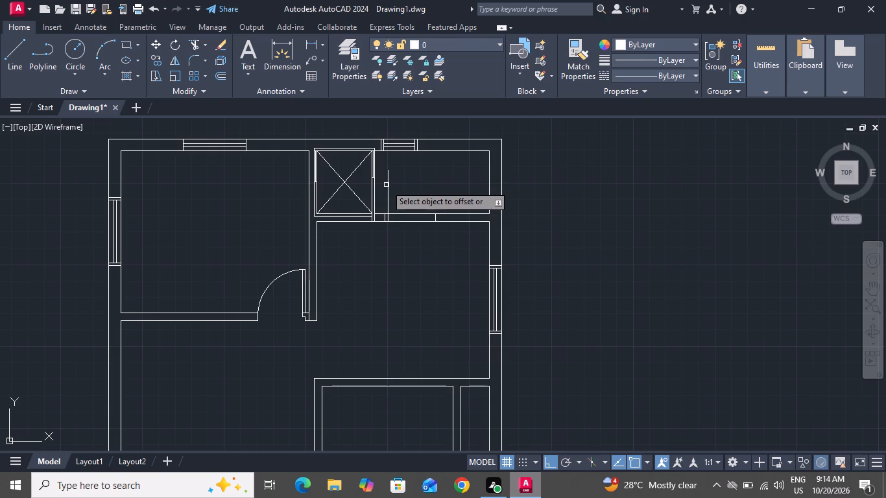
pyautogui.click(389, 184)
pyautogui.click(410, 178)
pyautogui.rightClick(411, 179)
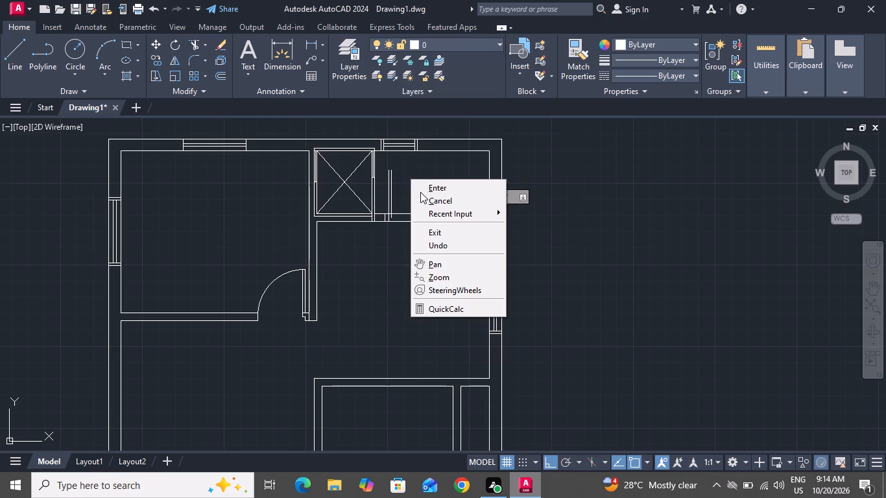
pyautogui.click(423, 192)
# Draw a three-point swing arc from the right-hand jamb line's midpoint through the upper ends of the door leaf's right and left edges.
pyautogui.write('a')
pyautogui.press('space')
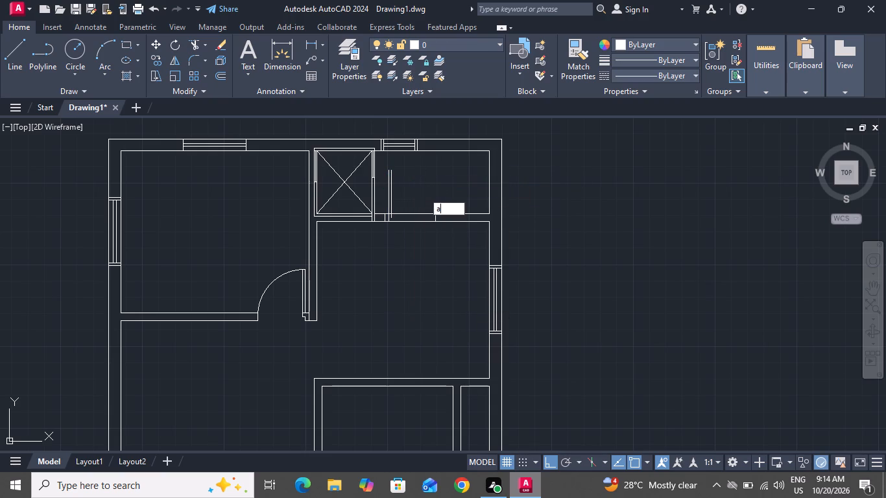
pyautogui.scroll(1, 428, 209)
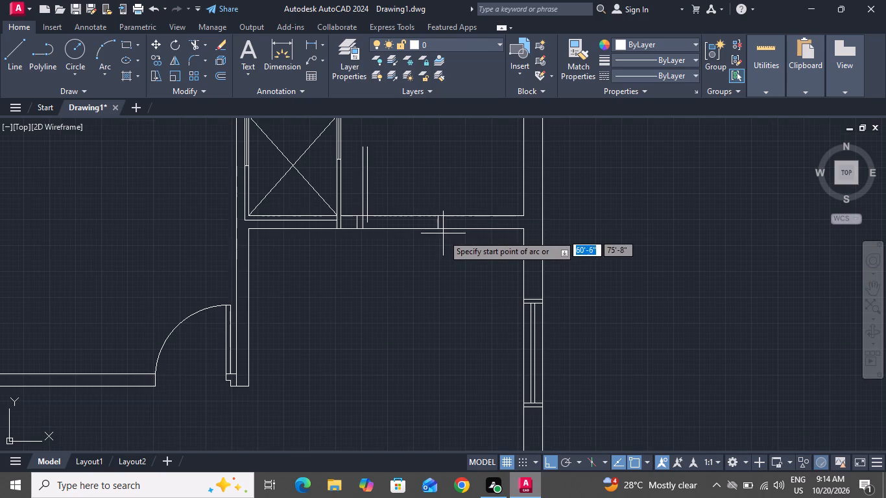
pyautogui.scroll(2, 443, 224)
pyautogui.click(425, 225)
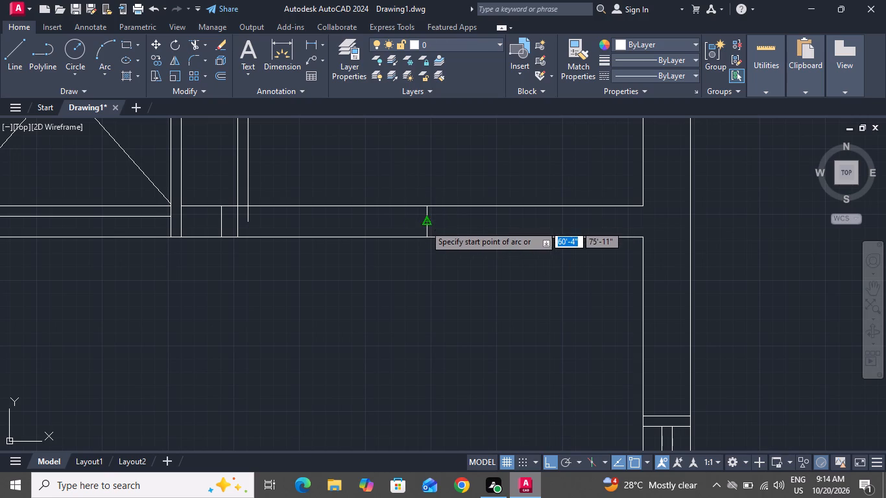
pyautogui.scroll(-2, 426, 270)
pyautogui.scroll(1, 372, 190)
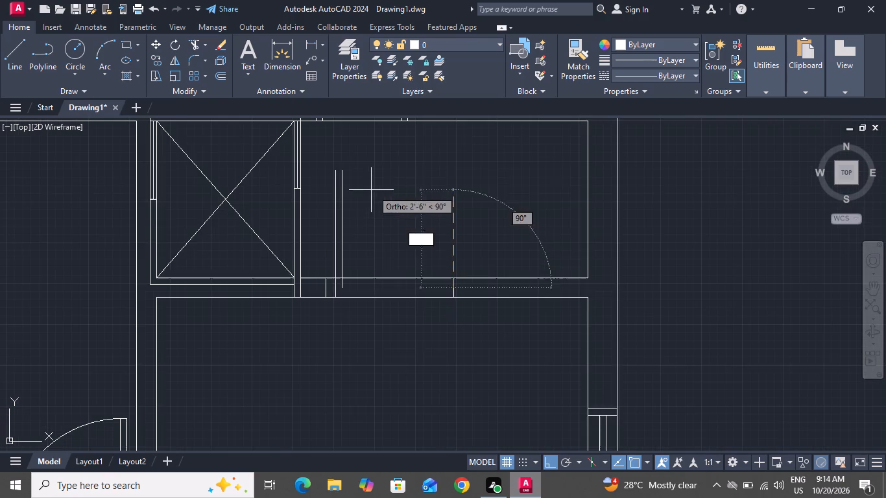
pyautogui.scroll(4, 336, 156)
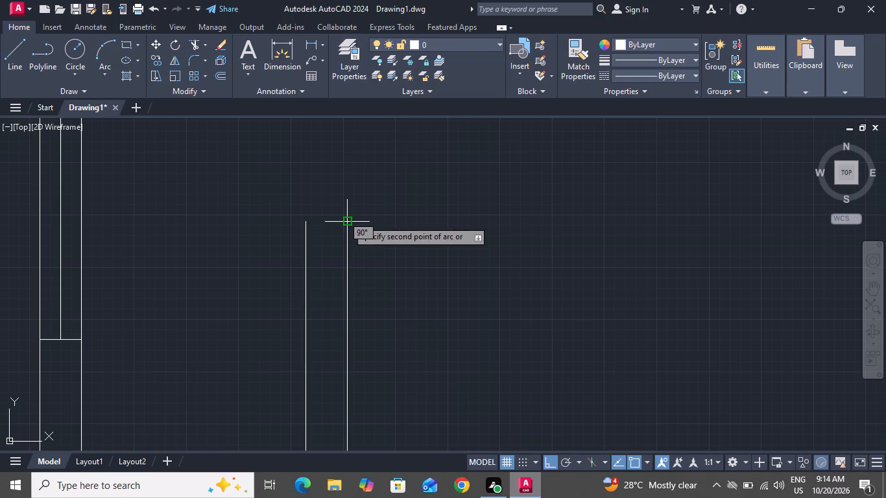
pyautogui.click(347, 220)
pyautogui.click(304, 221)
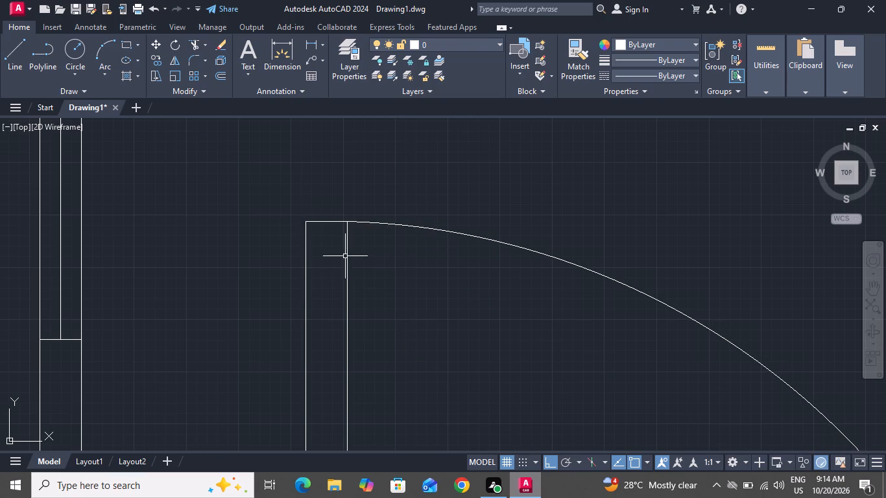
# Close the door leaf's bottom with a short horizontal line from its right edge's lower end to its left edge.
pyautogui.scroll(-4, 353, 259)
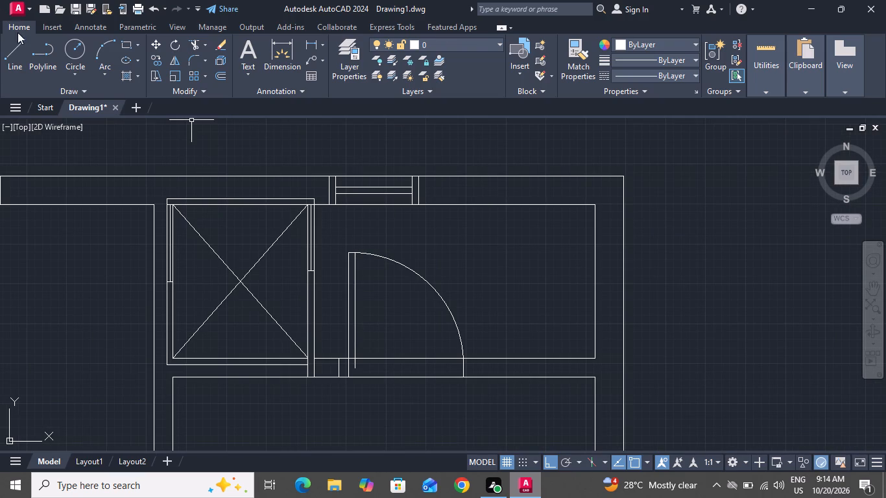
pyautogui.click(19, 45)
pyautogui.scroll(3, 334, 353)
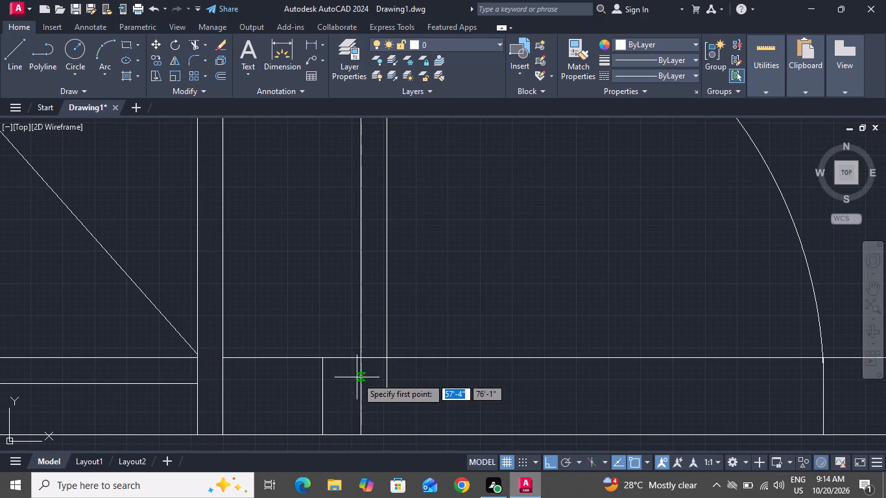
pyautogui.click(383, 396)
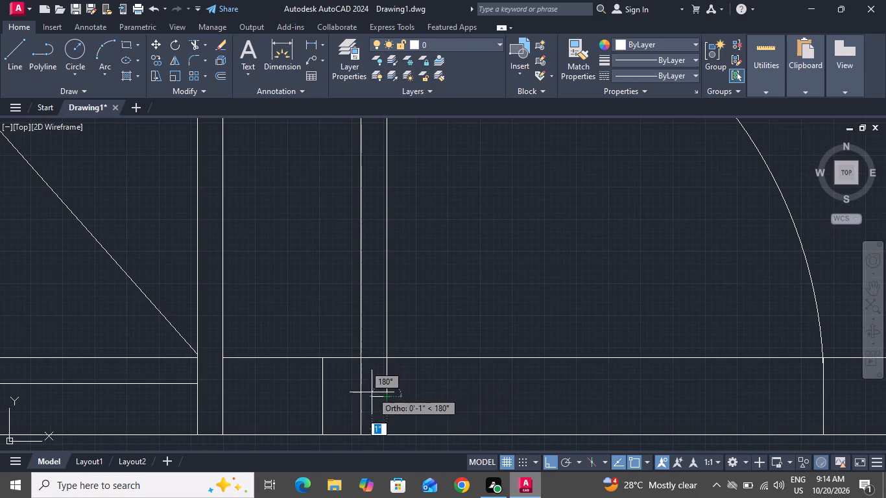
pyautogui.click(360, 397)
pyautogui.rightClick(363, 401)
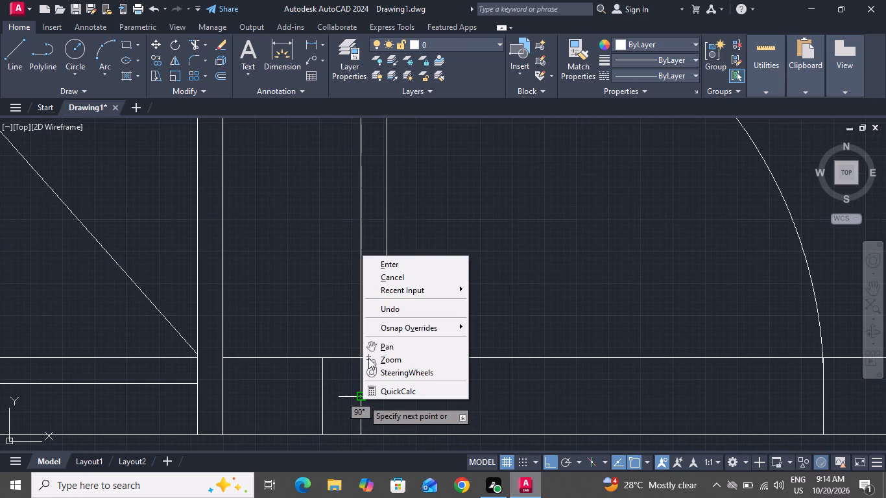
pyautogui.moveTo(402, 278); pyautogui.dragTo(412, 288)
pyautogui.click(375, 276)
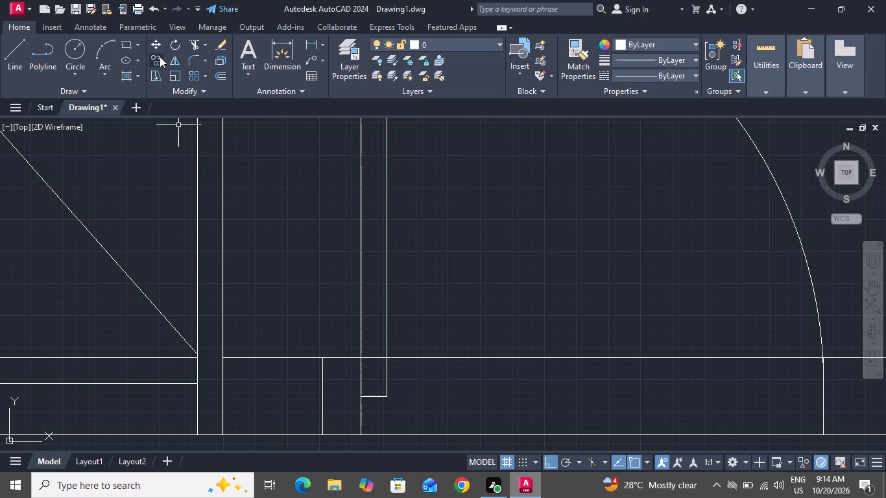
# Trim the left leaf edge between the partition's upper line and the leaf's bottom line, and both partition lines across the door opening.
pyautogui.click(193, 43)
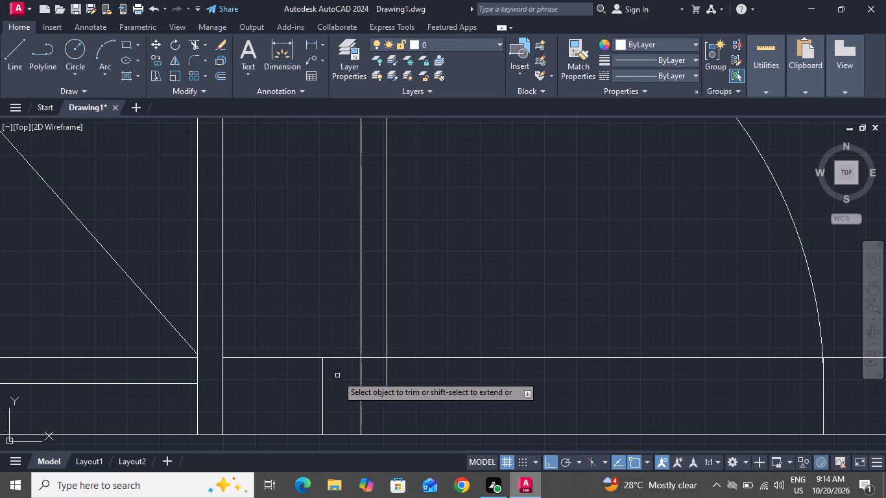
pyautogui.click(346, 375)
pyautogui.click(368, 376)
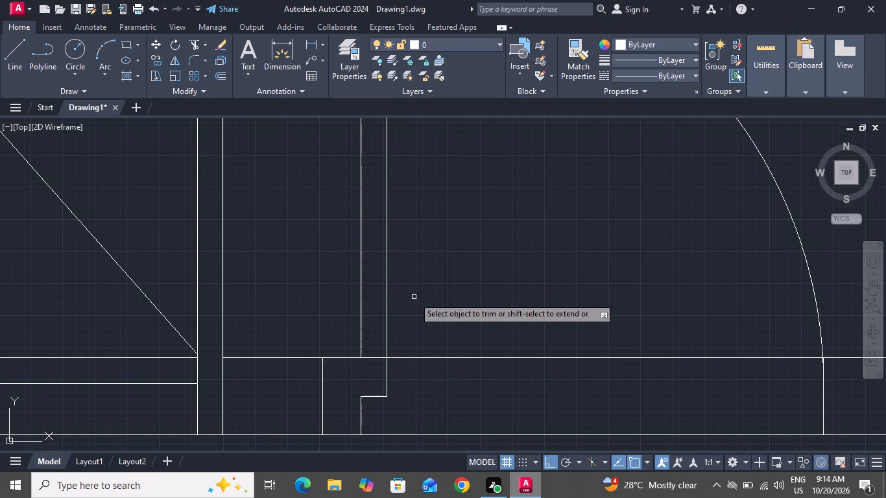
pyautogui.scroll(-2, 467, 288)
pyautogui.click(475, 289)
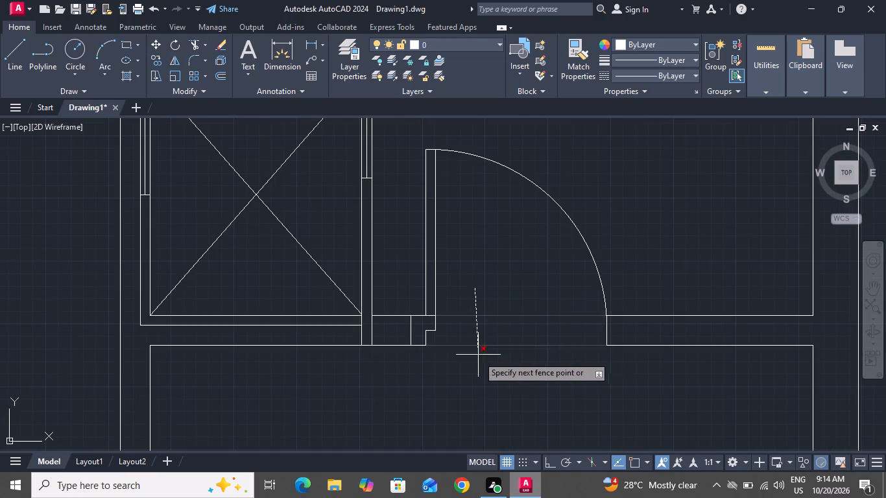
pyautogui.click(478, 360)
pyautogui.rightClick(489, 284)
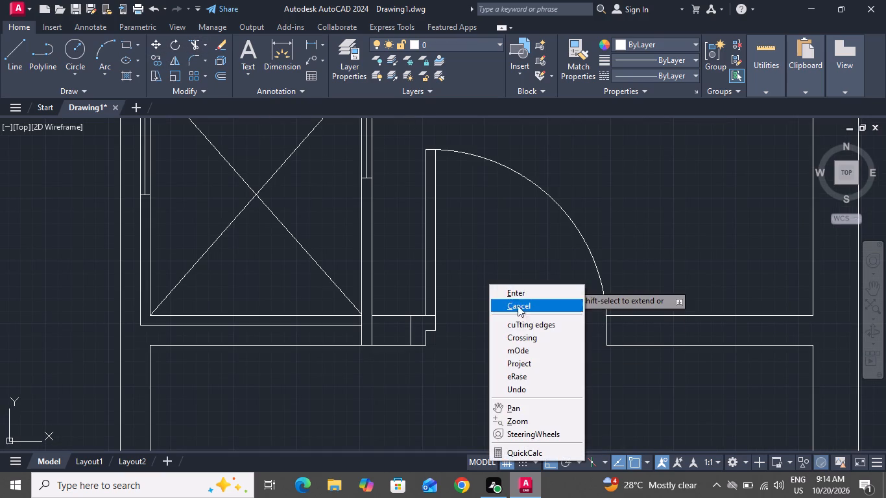
pyautogui.click(518, 302)
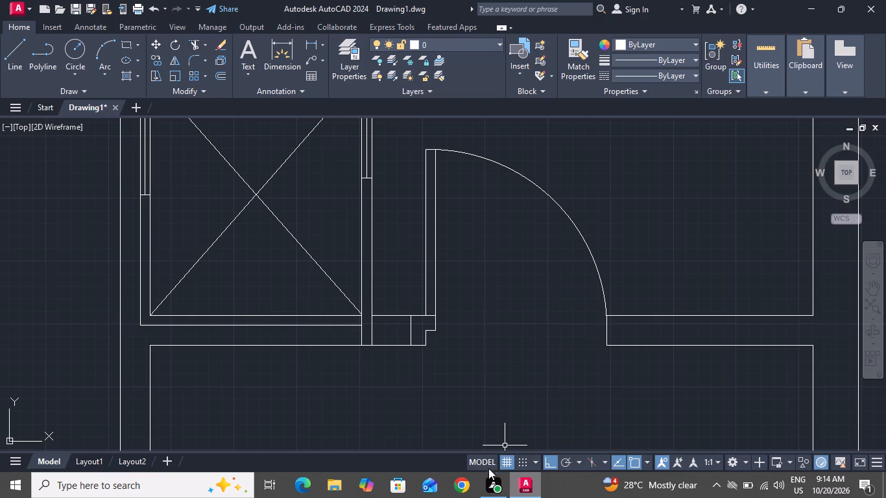
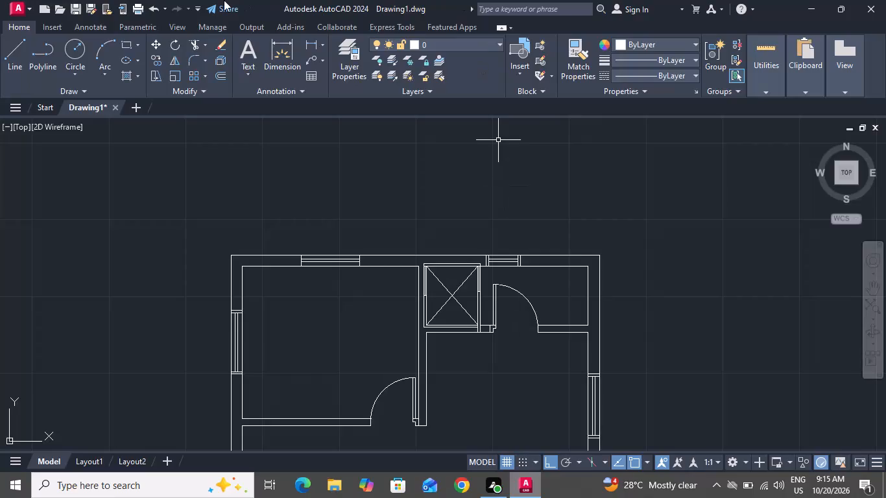
# Begin a line in the central passage, around the open gap between the upper-left room's door and the partition corner below it.
pyautogui.click(25, 52)
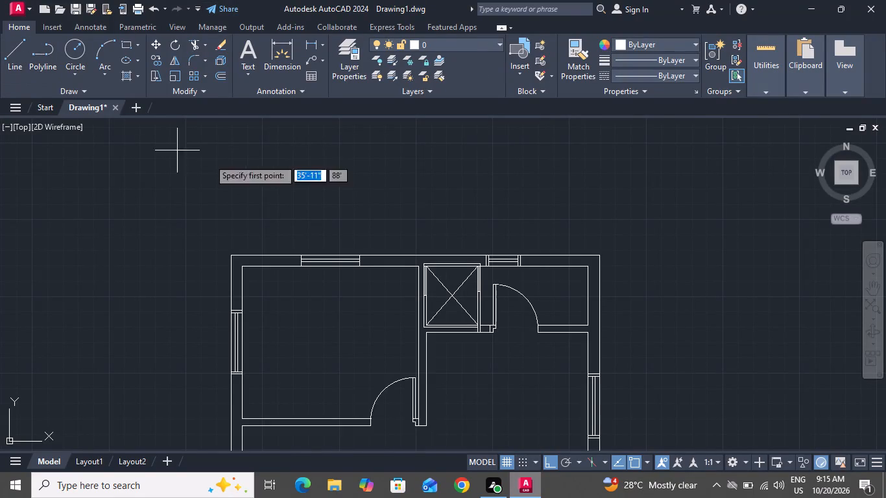
pyautogui.scroll(-2, 381, 269)
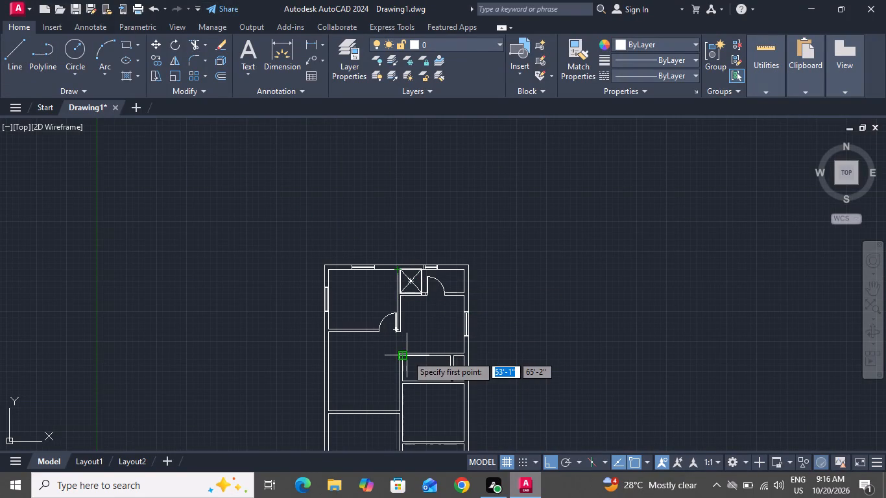
pyautogui.scroll(3, 392, 340)
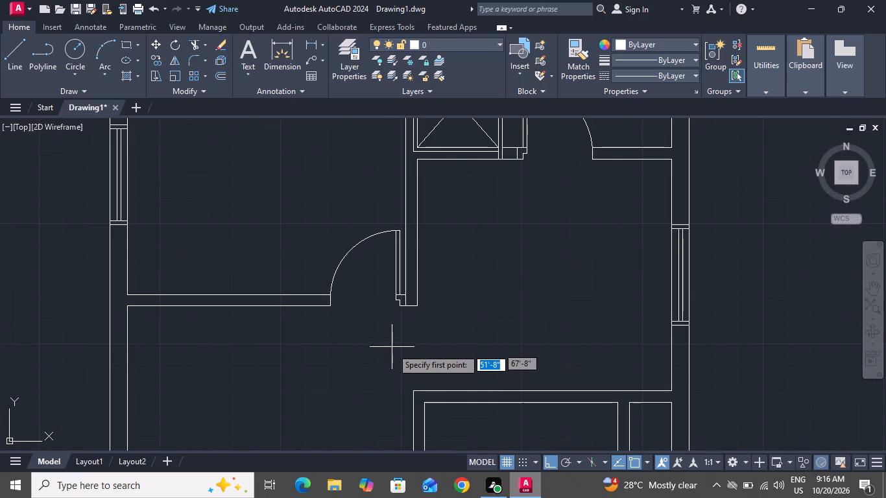
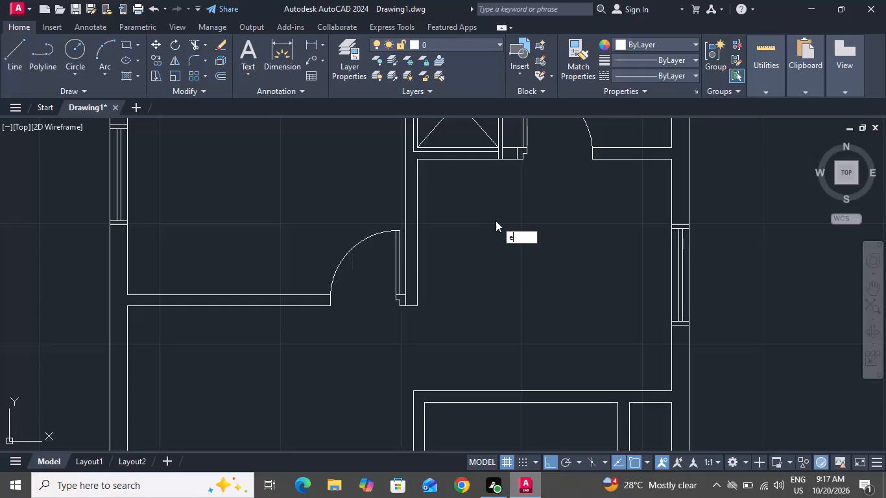
# Extend the right face line of the partition beside the upper-left room's door down to the wall below the central passage.
pyautogui.write('x')
pyautogui.press('space')
pyautogui.press('space')
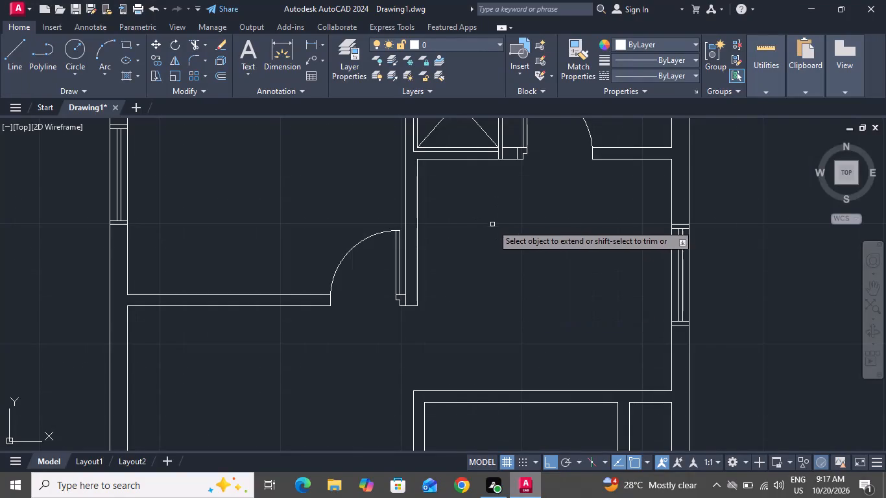
pyautogui.click(416, 295)
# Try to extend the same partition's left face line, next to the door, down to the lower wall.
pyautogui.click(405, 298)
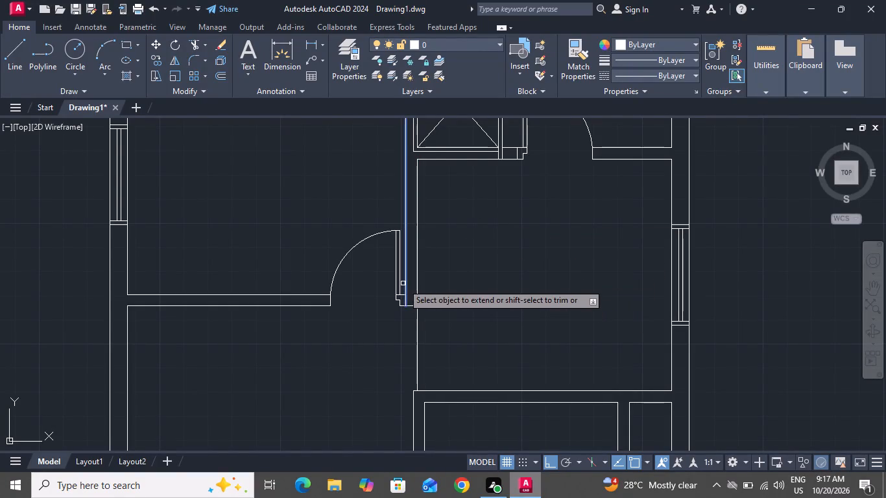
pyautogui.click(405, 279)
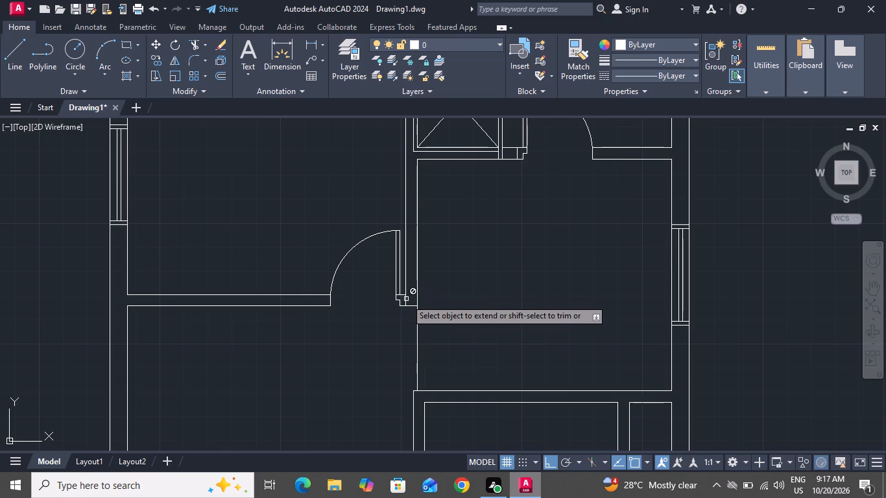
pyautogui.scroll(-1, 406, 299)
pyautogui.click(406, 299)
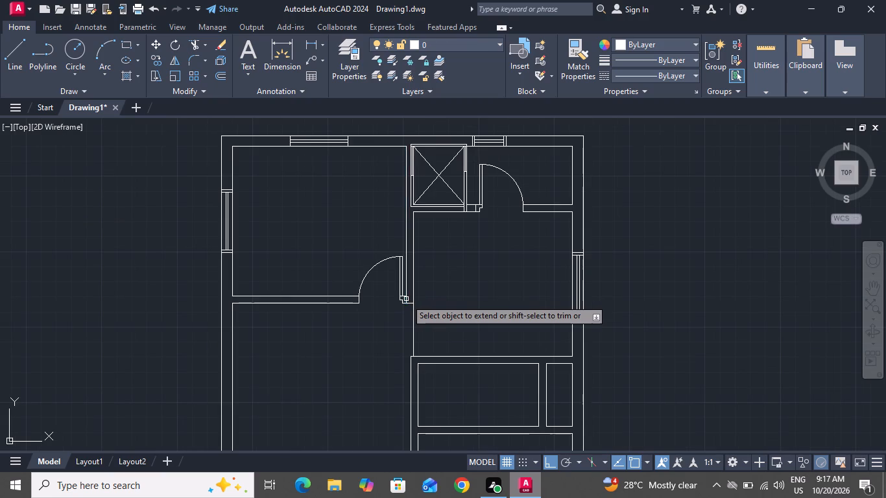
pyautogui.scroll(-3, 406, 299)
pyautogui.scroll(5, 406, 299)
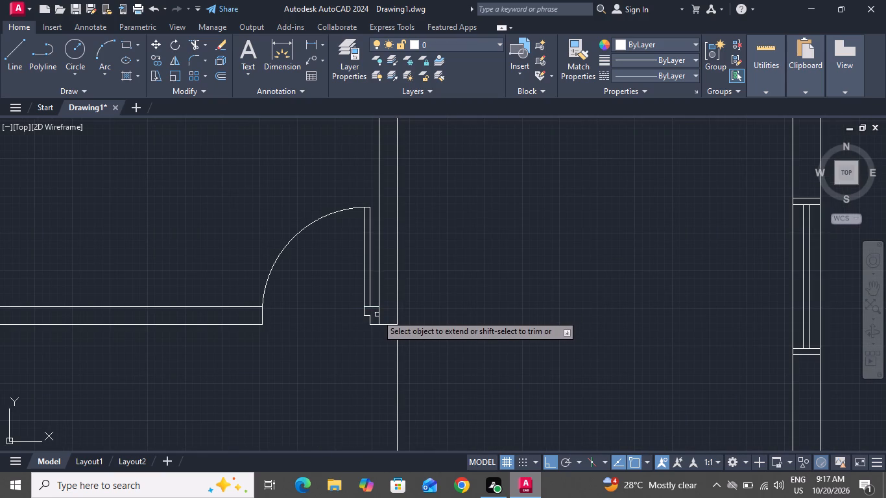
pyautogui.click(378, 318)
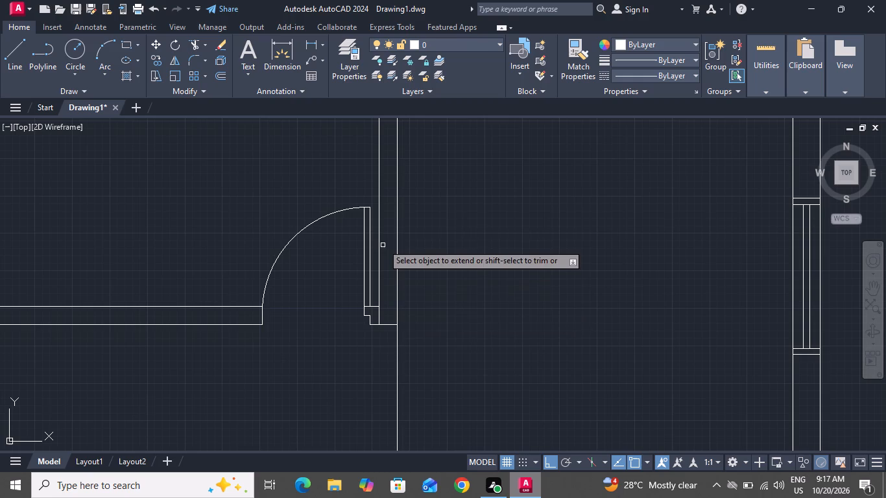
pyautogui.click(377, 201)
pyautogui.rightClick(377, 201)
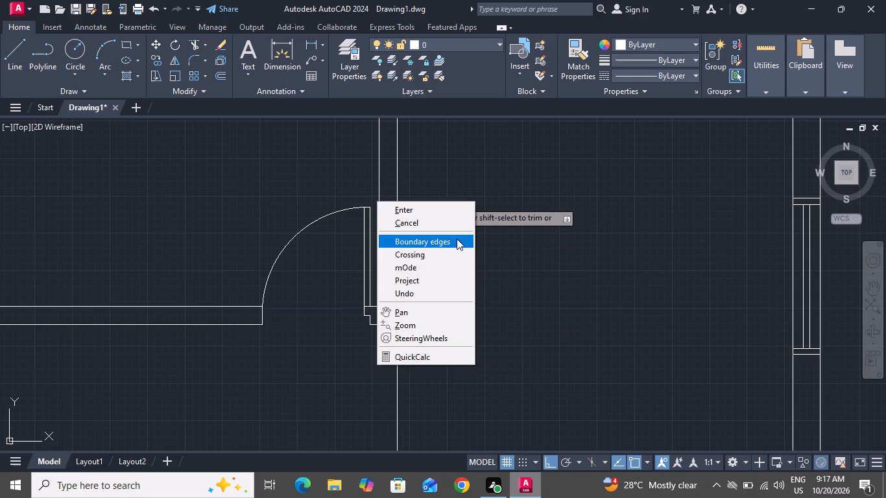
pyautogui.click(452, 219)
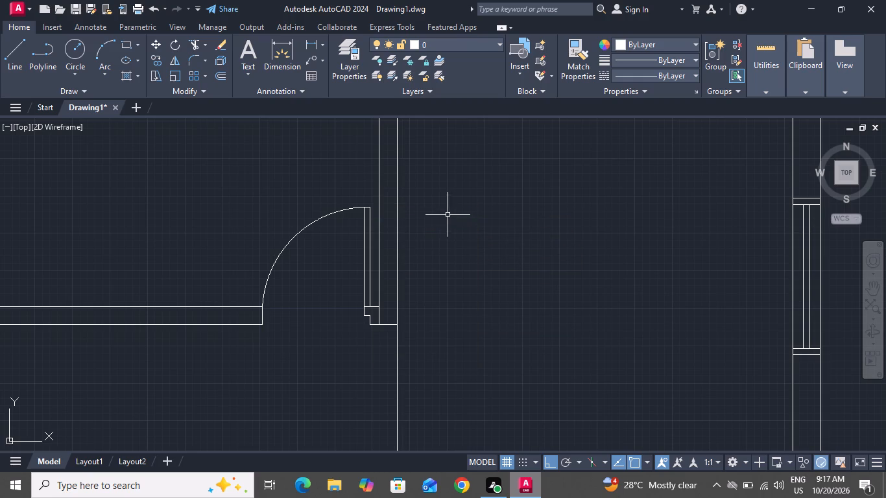
# Offset the extended partition line 6" to the left to form the wall's second face below the door.
pyautogui.scroll(-2, 445, 216)
pyautogui.write('o 6')
pyautogui.hotkey('shift', '"')
pyautogui.press('Return')
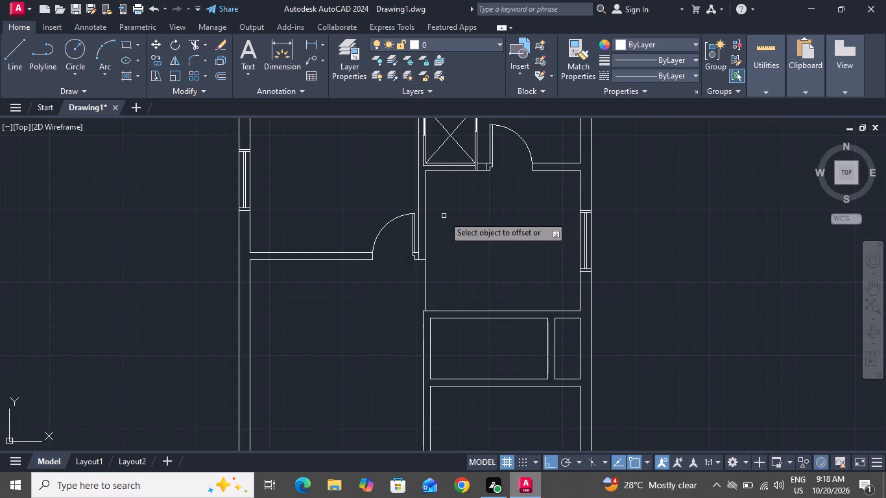
pyautogui.click(422, 277)
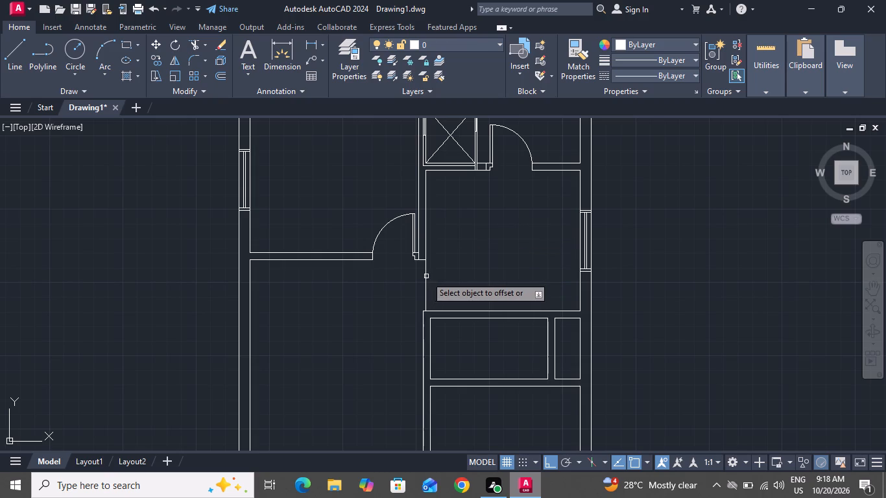
pyautogui.click(426, 276)
pyautogui.click(409, 279)
pyautogui.rightClick(429, 268)
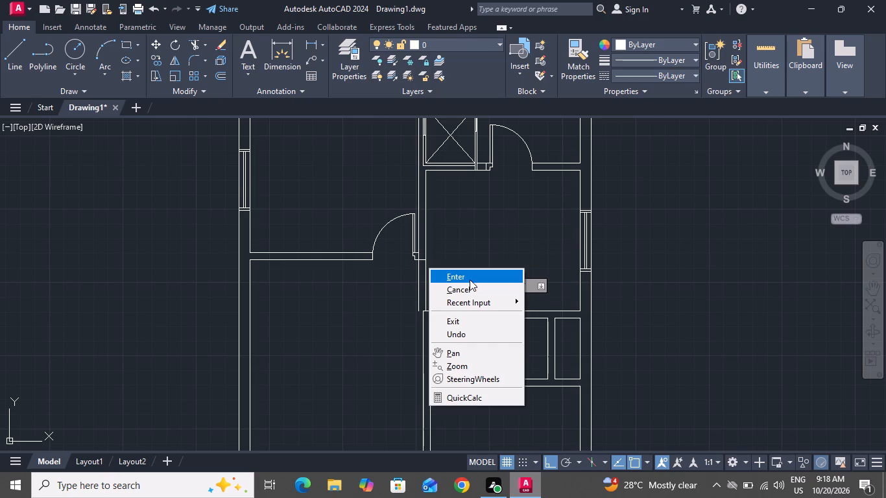
pyautogui.click(472, 285)
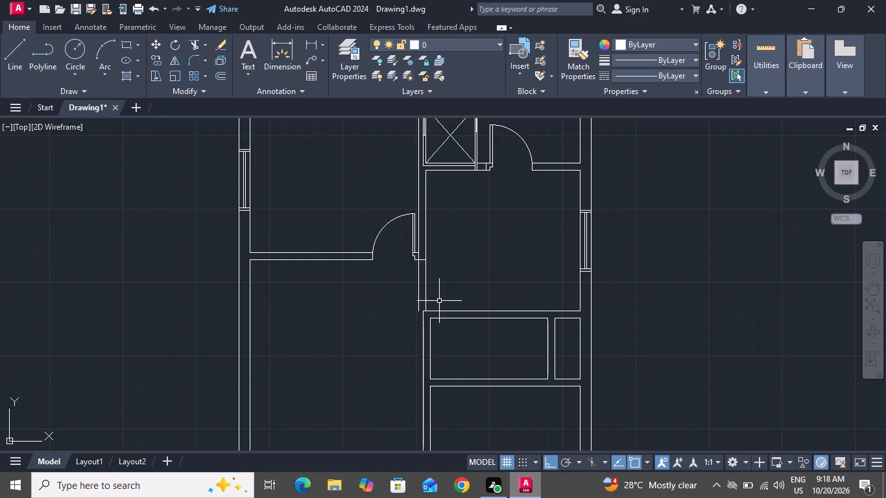
pyautogui.scroll(-2, 438, 302)
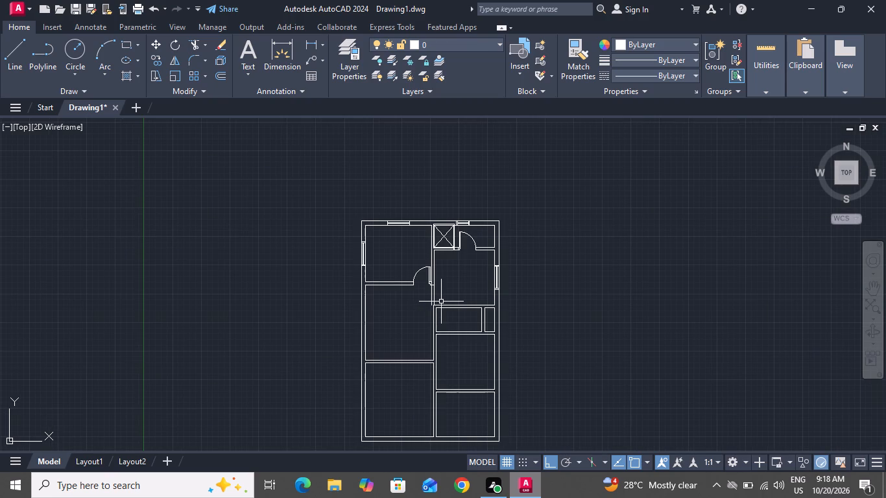
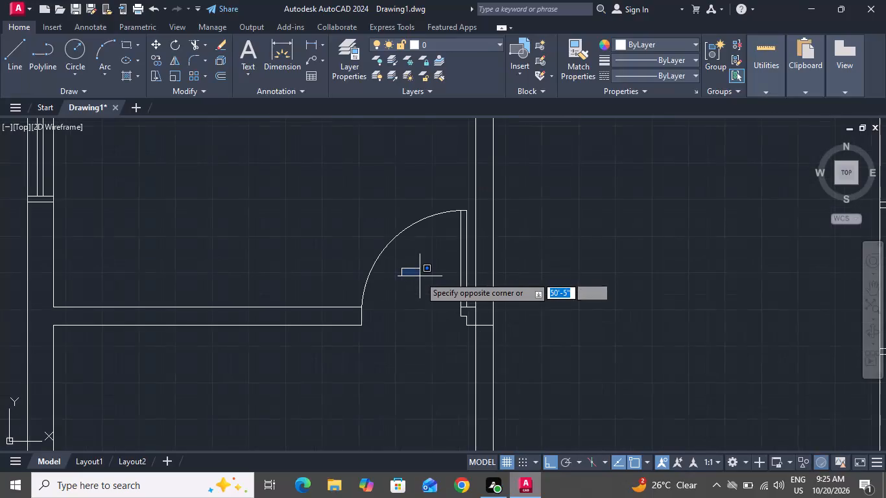
# Offset the short line across the partition beside the upper-left room's door by 3".
pyautogui.keyDown('ctrl'); pyautogui.scroll(2, 420, 276); pyautogui.keyUp('ctrl')
pyautogui.keyDown('ctrl'); pyautogui.scroll(-13, 420, 276); pyautogui.keyUp('ctrl')
pyautogui.keyDown('ctrl'); pyautogui.scroll(1, 420, 276); pyautogui.keyUp('ctrl')
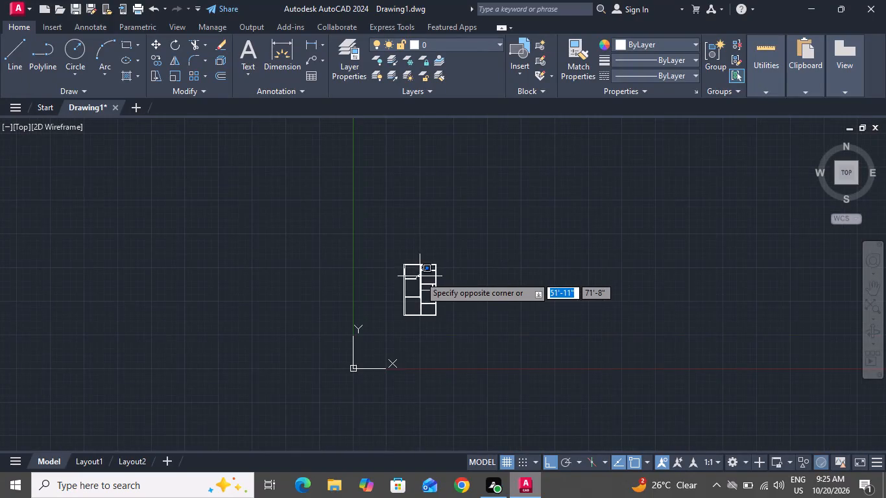
pyautogui.keyDown('ctrl'); pyautogui.scroll(5, 420, 276); pyautogui.keyUp('ctrl')
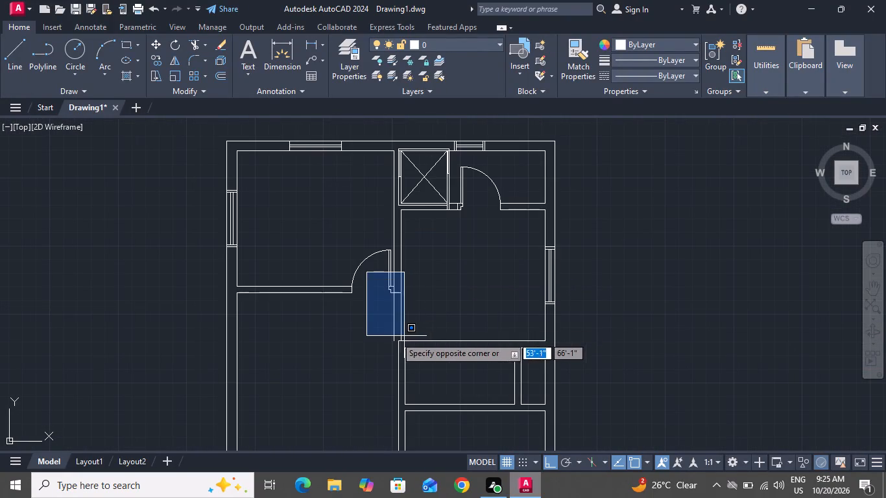
pyautogui.click(387, 337)
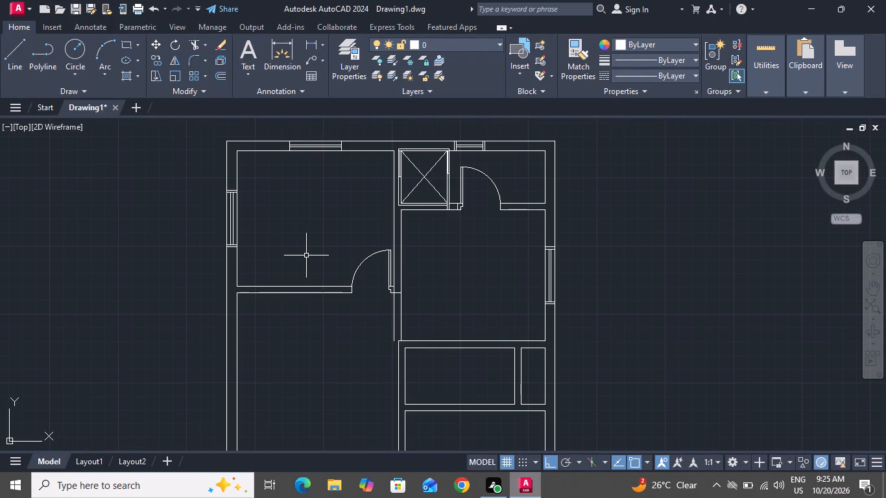
pyautogui.press('o')
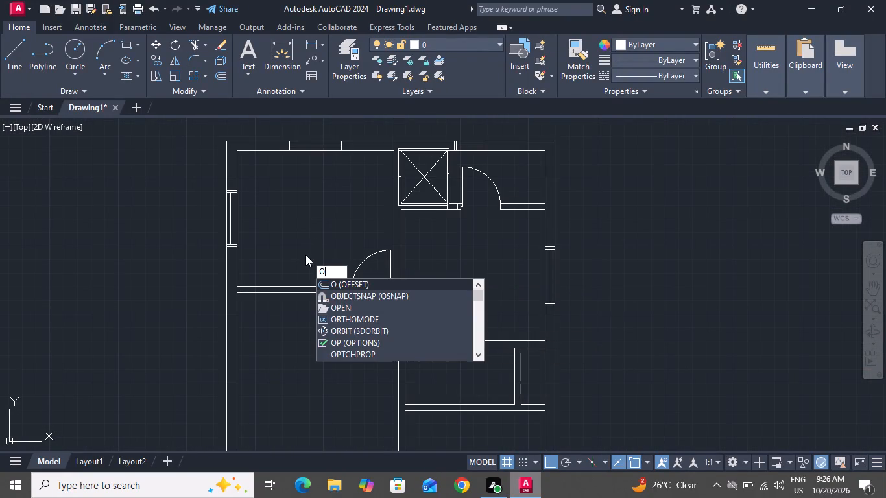
pyautogui.press('space')
pyautogui.press('3')
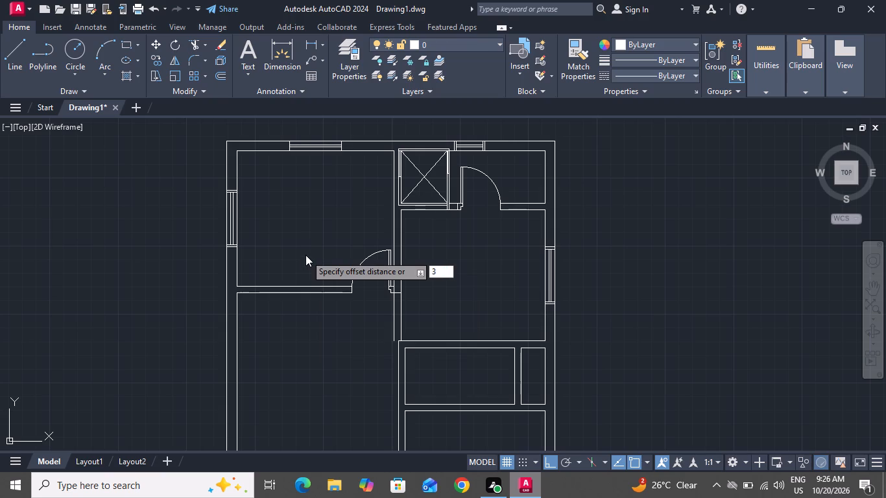
pyautogui.hotkey('shift', '"')
pyautogui.press('Return')
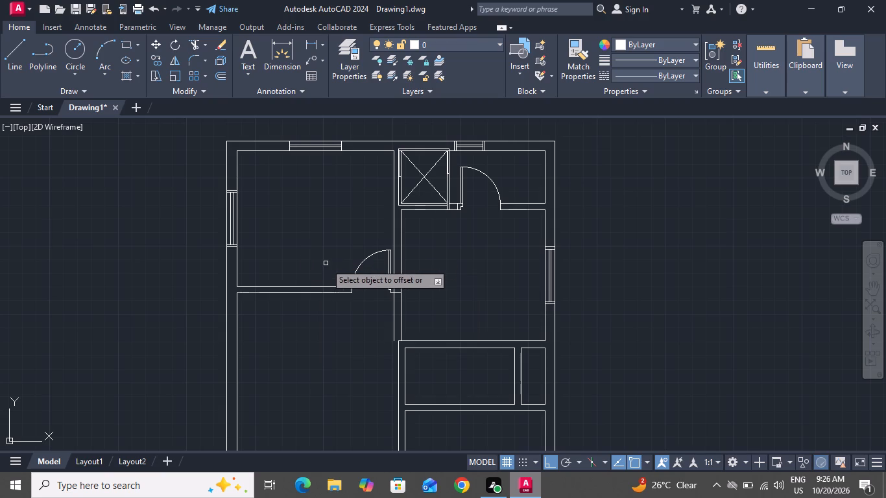
pyautogui.click(397, 292)
pyautogui.click(399, 298)
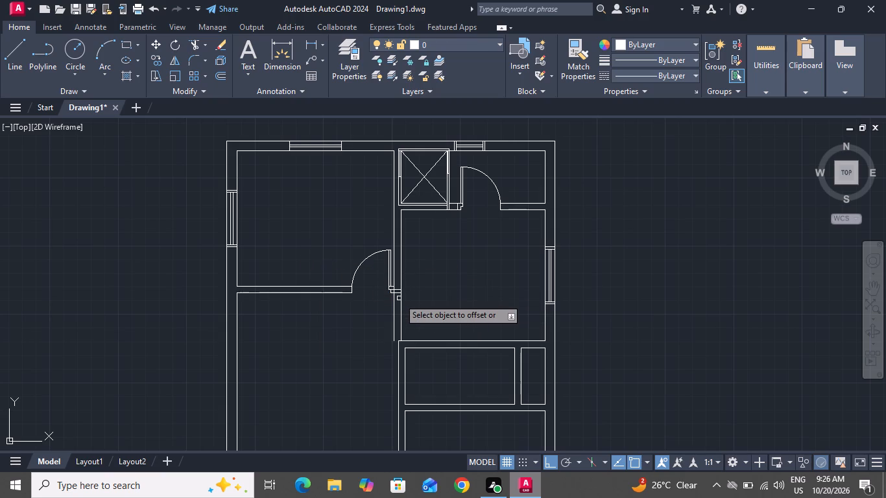
pyautogui.rightClick(400, 306)
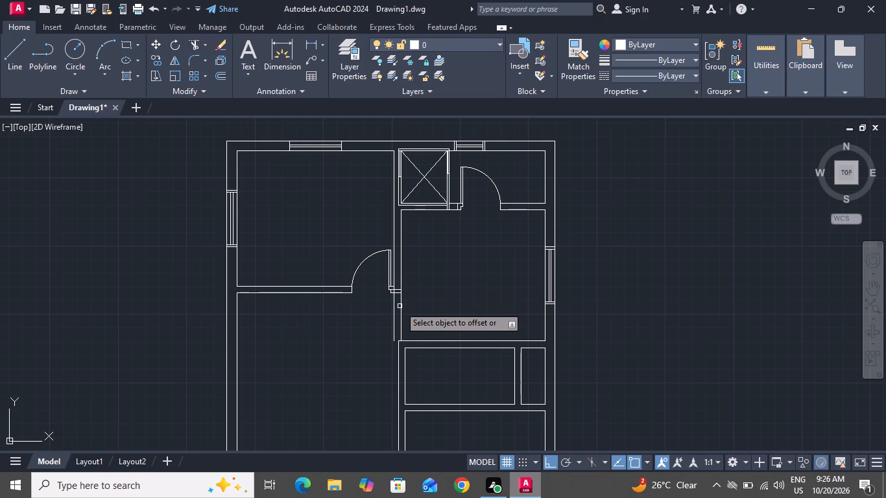
pyautogui.doubleClick(429, 321)
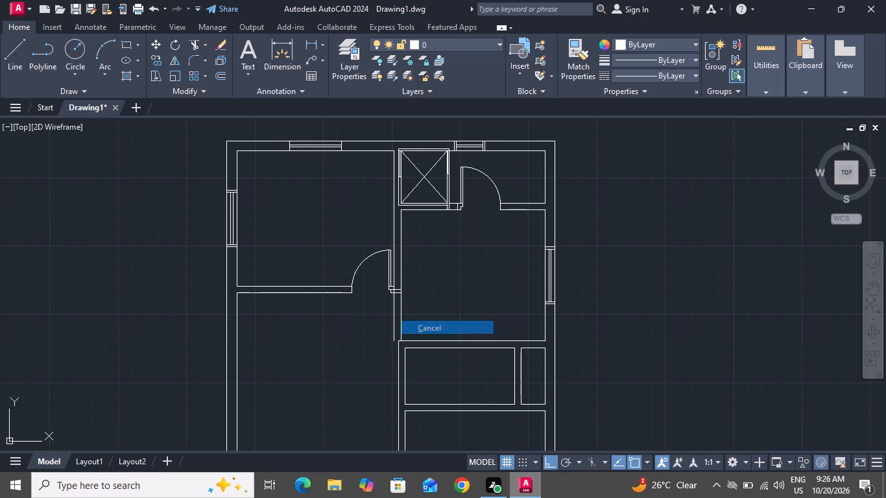
# Offset the short line across the partition beside the door 3' upward and 3' downward along the wall.
pyautogui.press('o')
pyautogui.press('space')
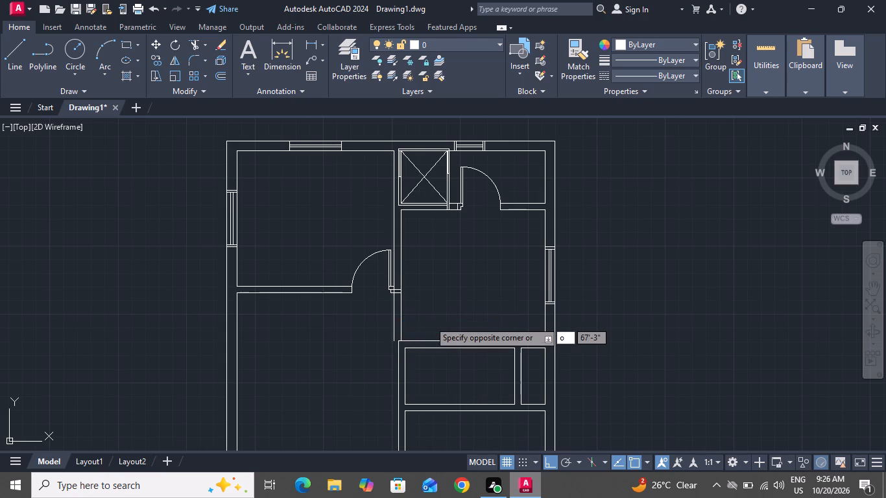
pyautogui.write("3'")
pyautogui.press('Return')
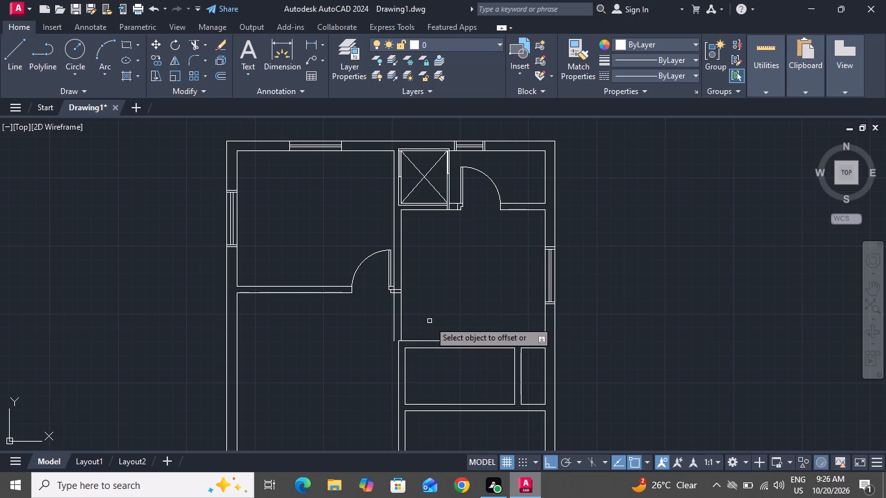
pyautogui.click(398, 294)
pyautogui.click(398, 294)
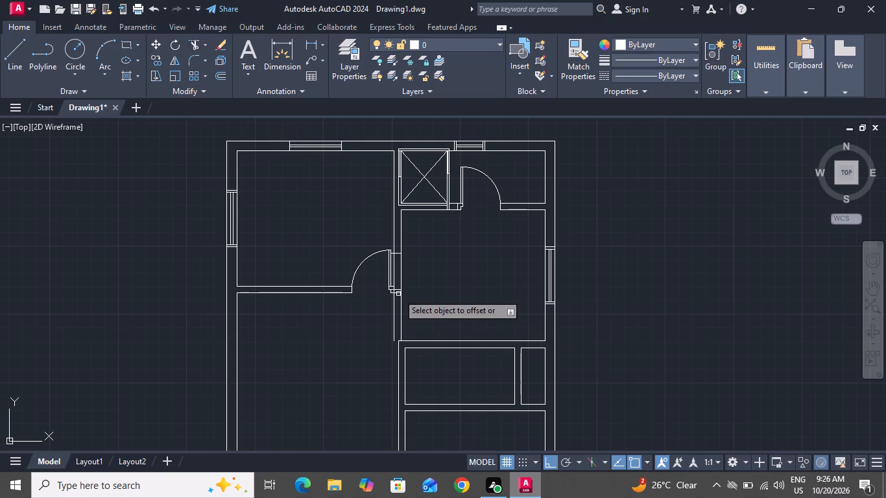
pyautogui.click(398, 294)
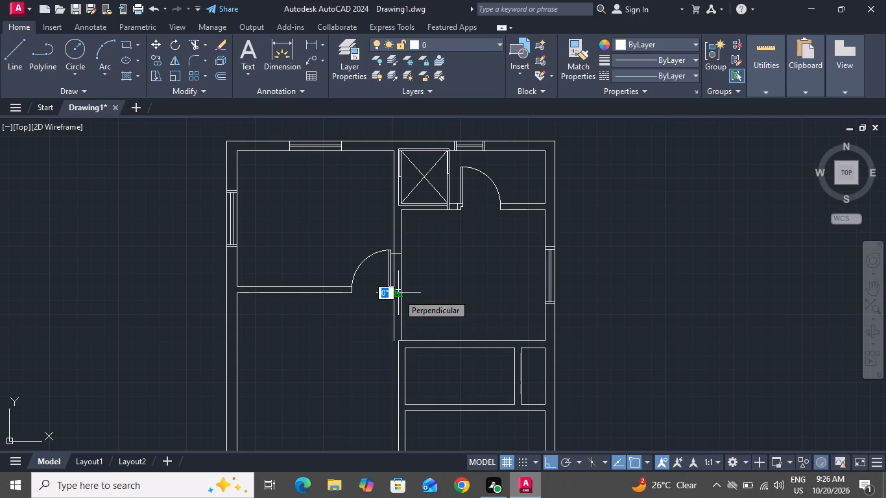
pyautogui.click(398, 294)
pyautogui.click(398, 294)
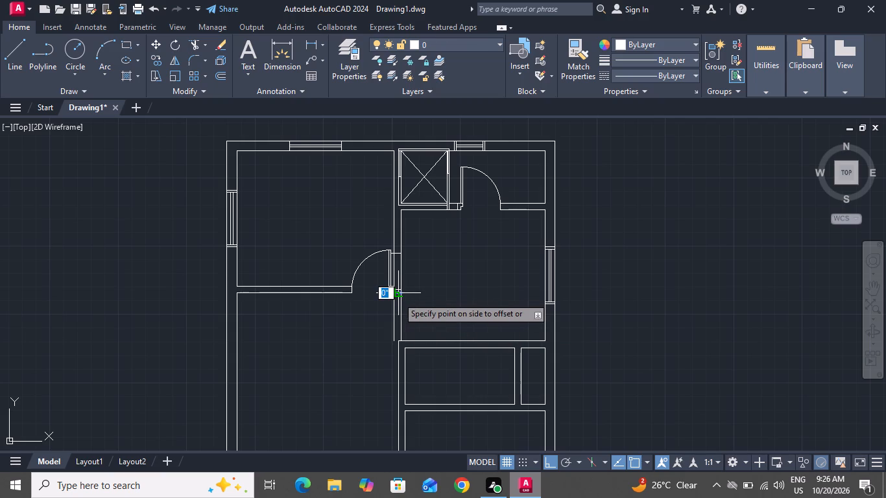
pyautogui.click(397, 303)
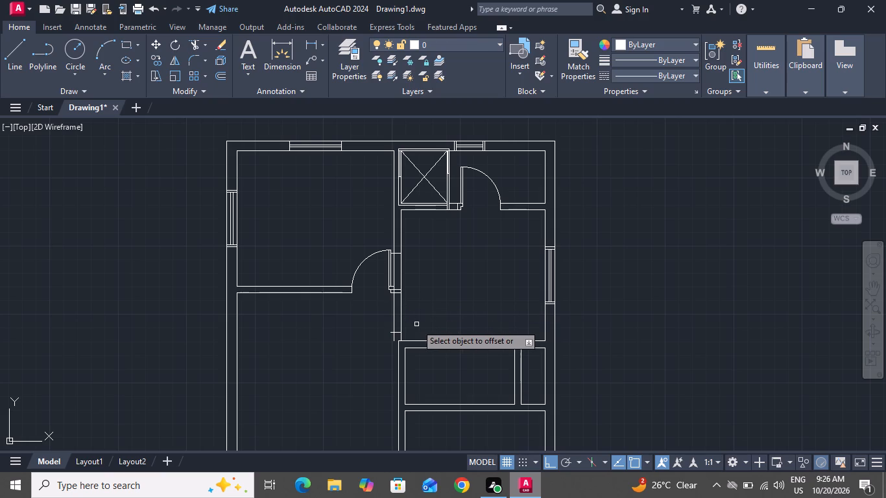
pyautogui.rightClick(416, 324)
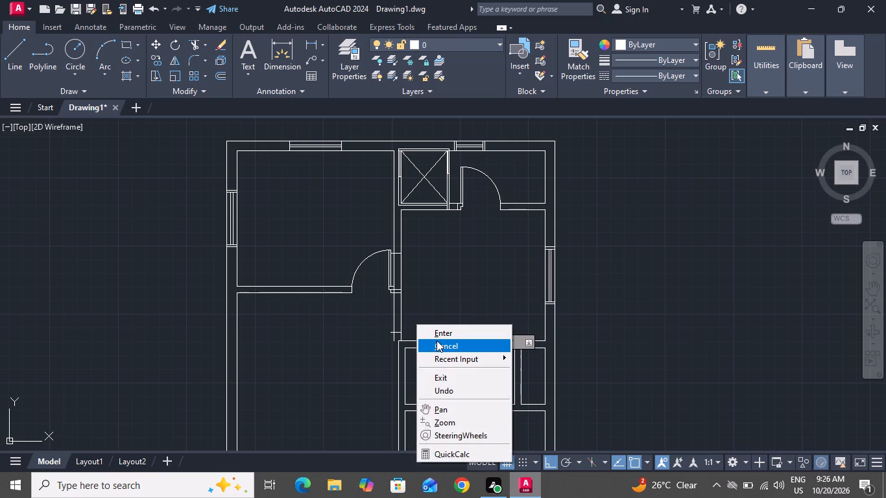
pyautogui.click(437, 340)
# Trim the ends of the lower 3' offset line and the 3" offset line that overhang the partition's left face.
pyautogui.keyDown('ctrl'); pyautogui.scroll(8, 397, 327); pyautogui.keyUp('ctrl')
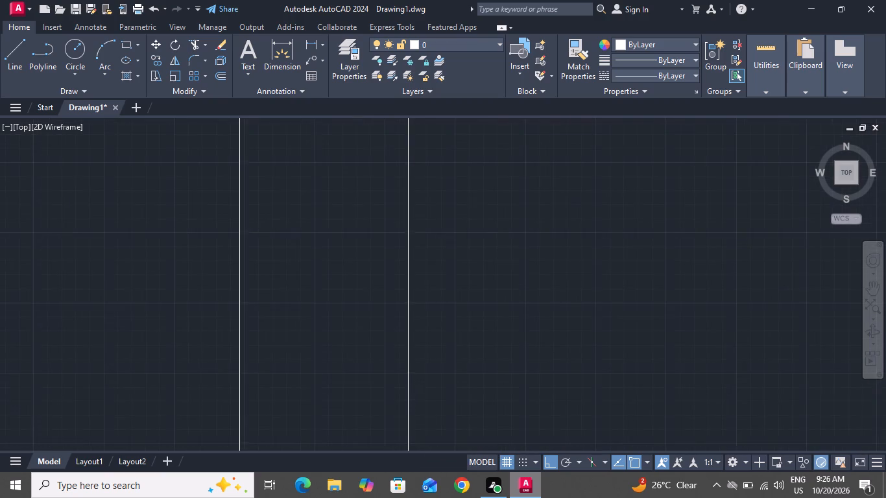
pyautogui.keyDown('ctrl'); pyautogui.scroll(-5, 397, 327); pyautogui.keyUp('ctrl')
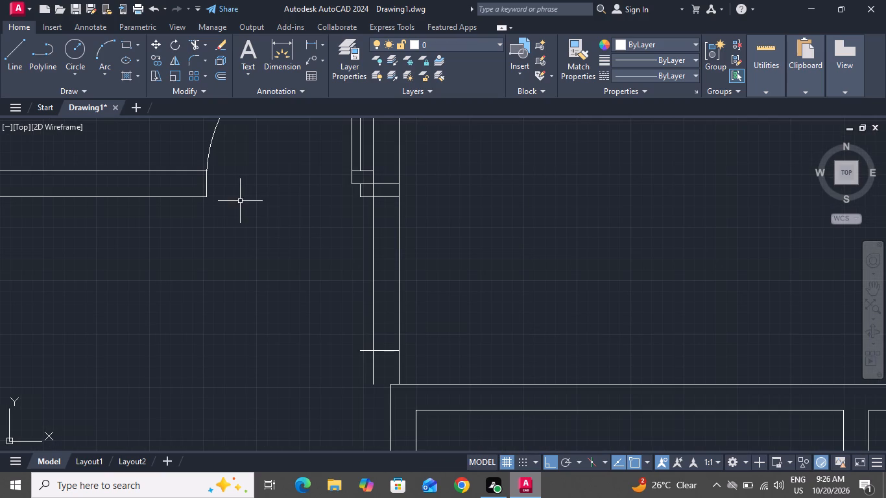
pyautogui.click(196, 47)
pyautogui.doubleClick(359, 352)
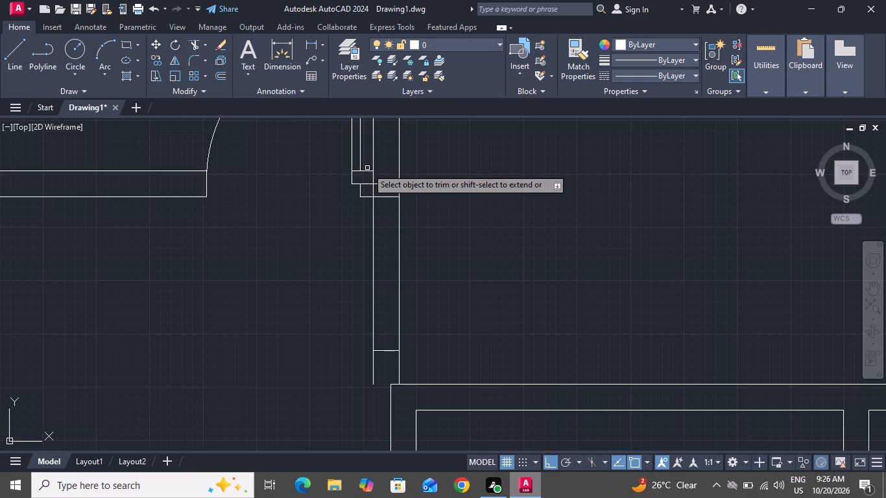
pyautogui.moveTo(368, 184); pyautogui.dragTo(373, 184)
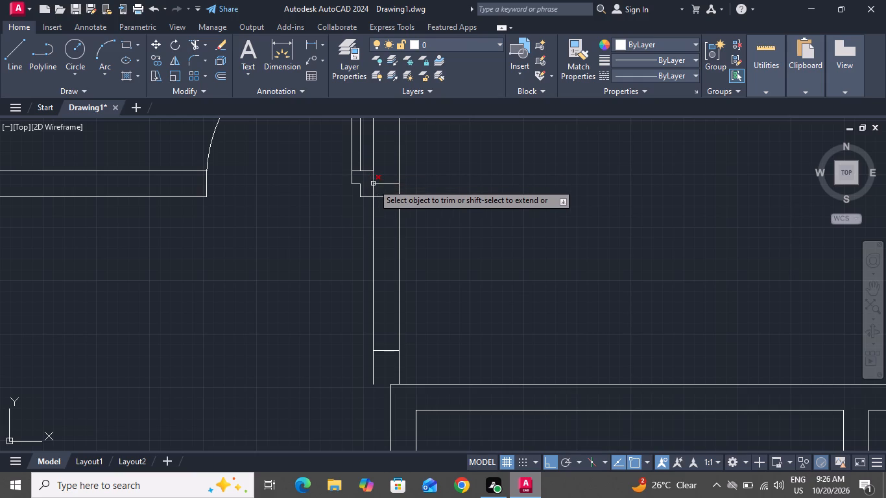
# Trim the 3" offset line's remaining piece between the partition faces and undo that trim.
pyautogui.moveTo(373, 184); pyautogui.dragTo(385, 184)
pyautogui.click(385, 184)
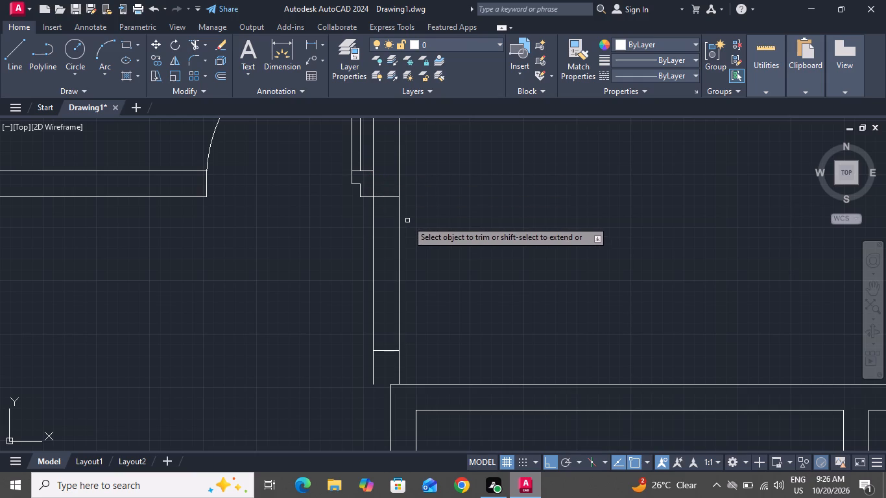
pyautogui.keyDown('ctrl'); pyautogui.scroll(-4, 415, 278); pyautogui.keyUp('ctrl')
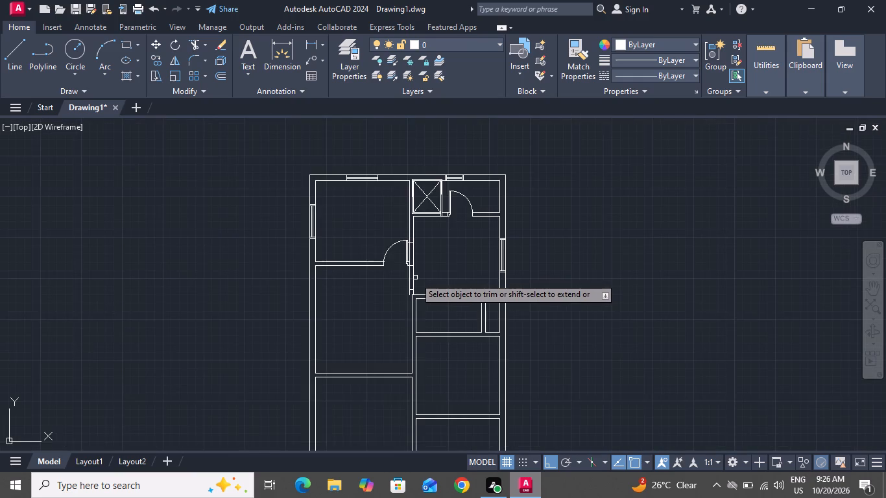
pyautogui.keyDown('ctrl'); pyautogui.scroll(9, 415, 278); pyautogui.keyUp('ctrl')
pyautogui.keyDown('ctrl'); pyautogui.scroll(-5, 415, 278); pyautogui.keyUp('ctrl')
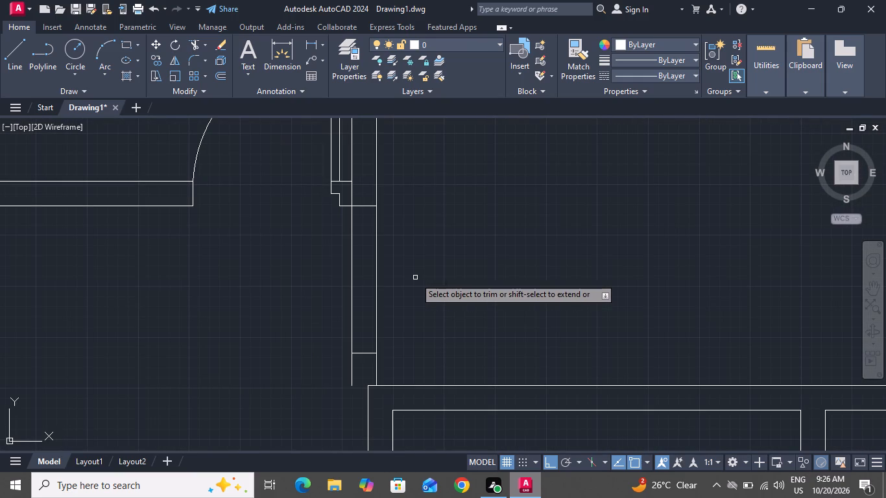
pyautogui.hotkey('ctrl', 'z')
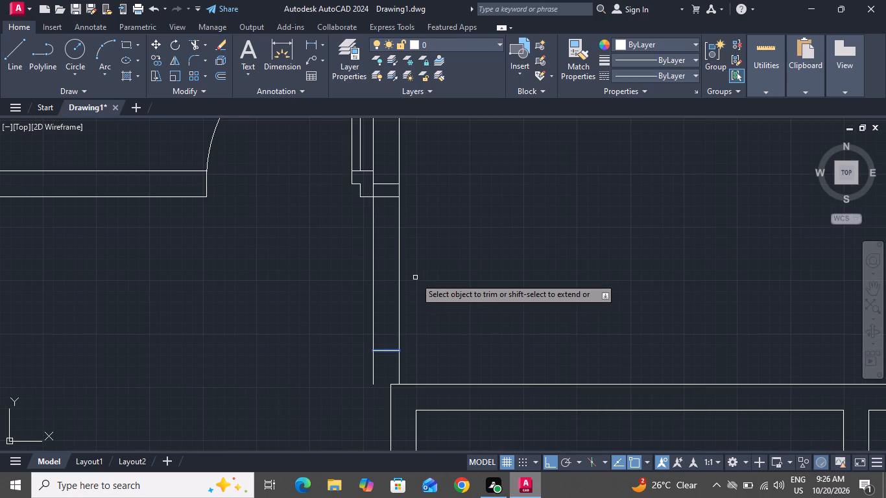
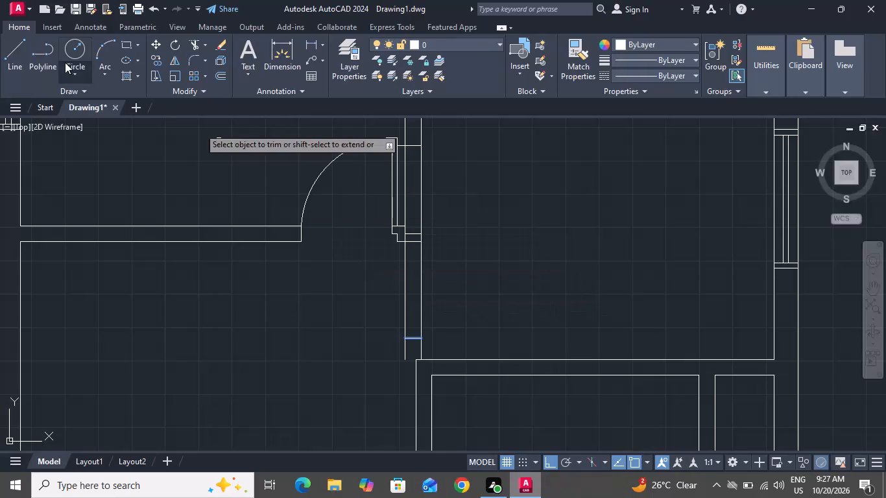
# Draw a 3' horizontal line rightward from the midpoint of the upper short line across the partition as the door leaf.
pyautogui.rightClick(94, 145)
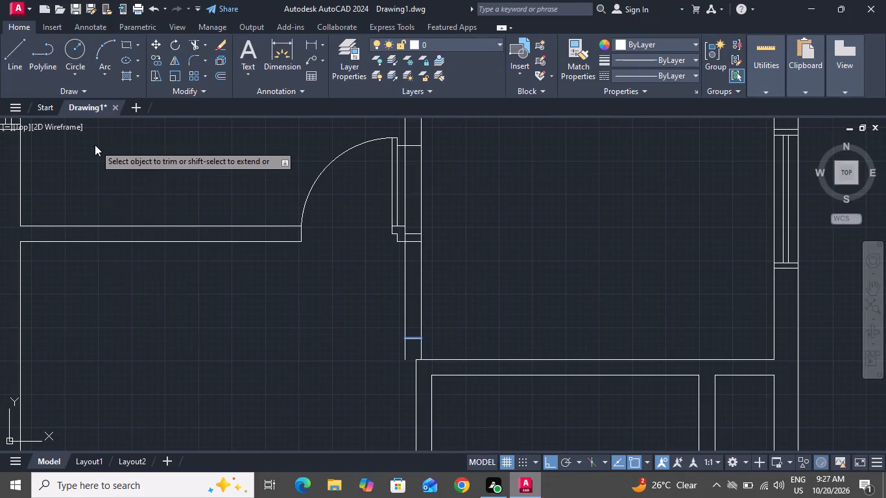
pyautogui.click(110, 162)
pyautogui.click(8, 51)
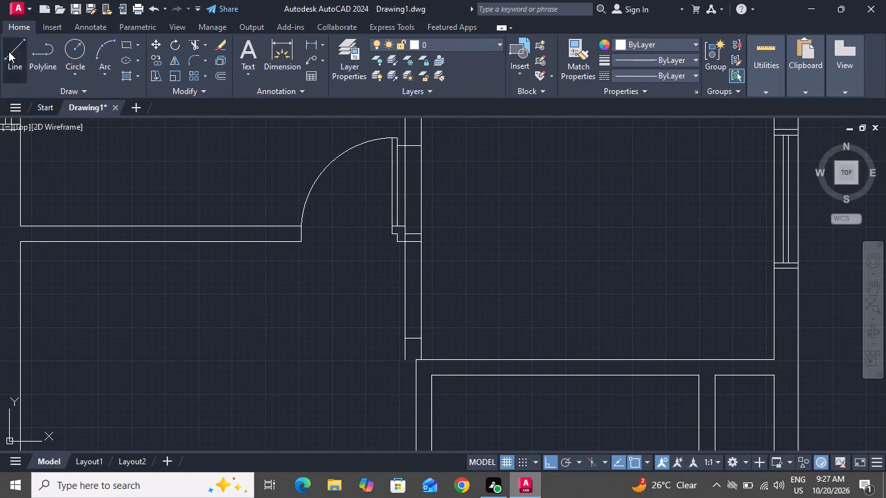
pyautogui.scroll(2, 423, 285)
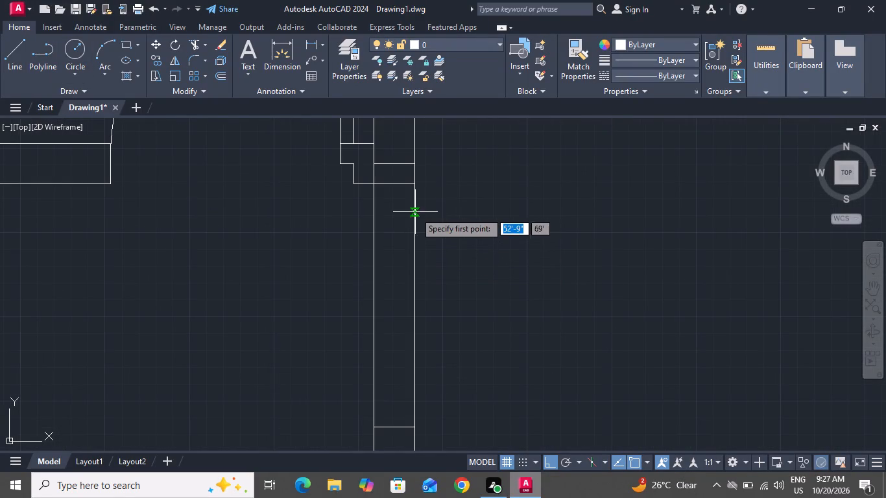
pyautogui.click(393, 184)
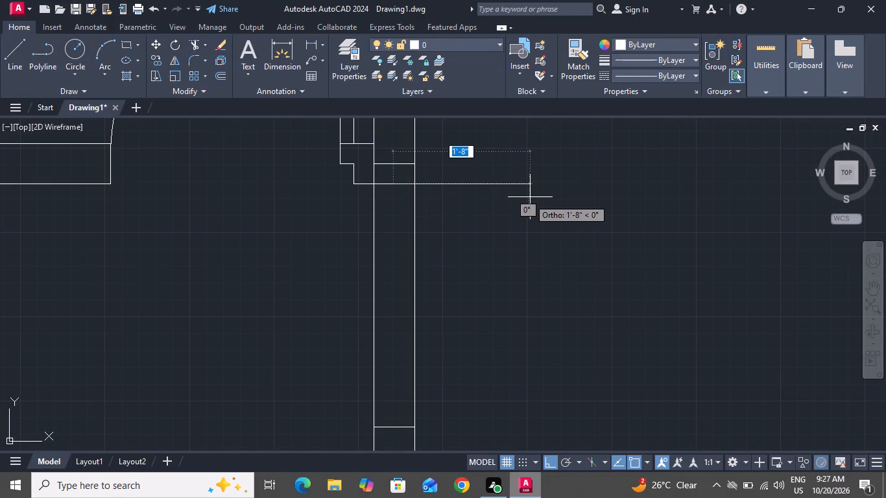
pyautogui.write("3'")
pyautogui.press('Return')
pyautogui.rightClick(530, 197)
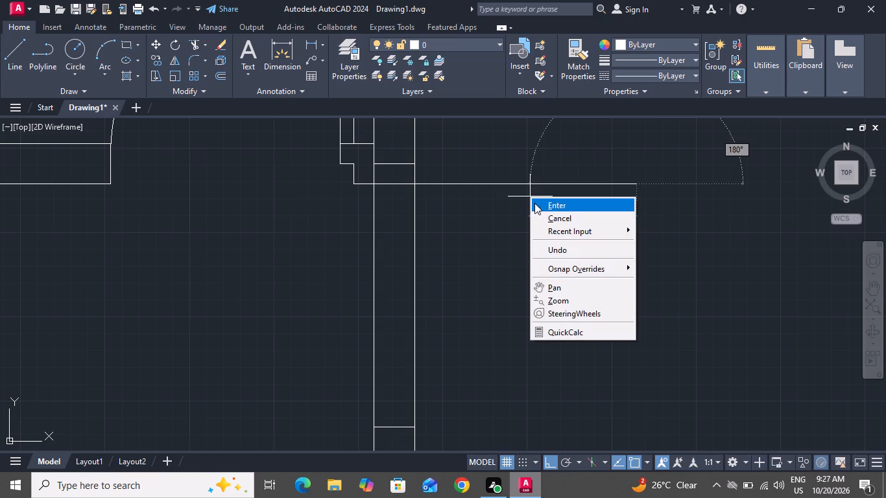
pyautogui.click(540, 213)
# Offset the 3' door leaf line 2" downward.
pyautogui.write('o')
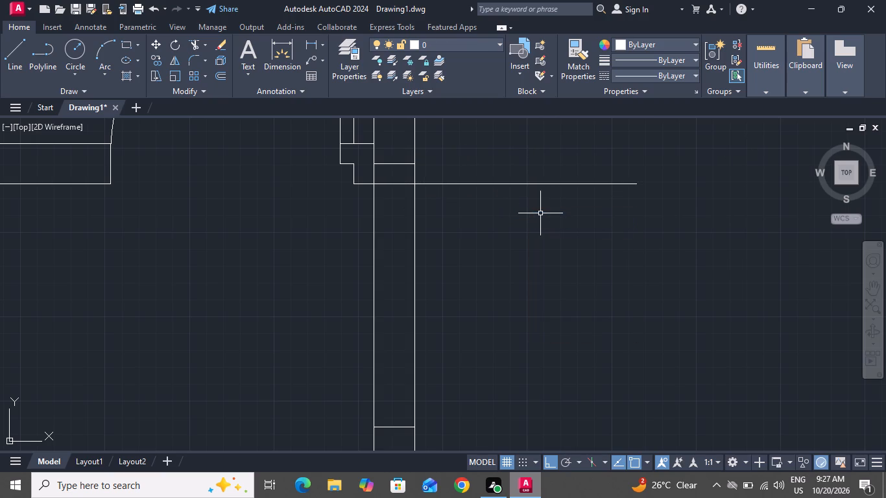
pyautogui.press('space')
pyautogui.press('2')
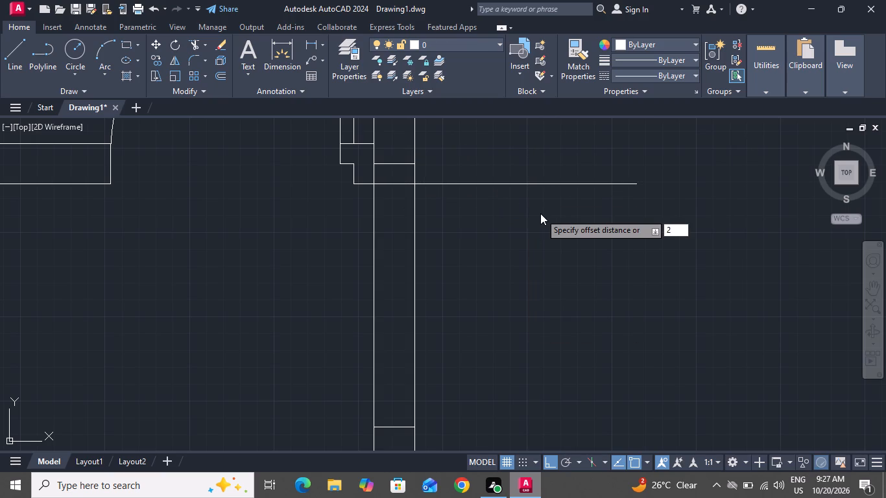
pyautogui.hotkey('shift', '"')
pyautogui.press('Return')
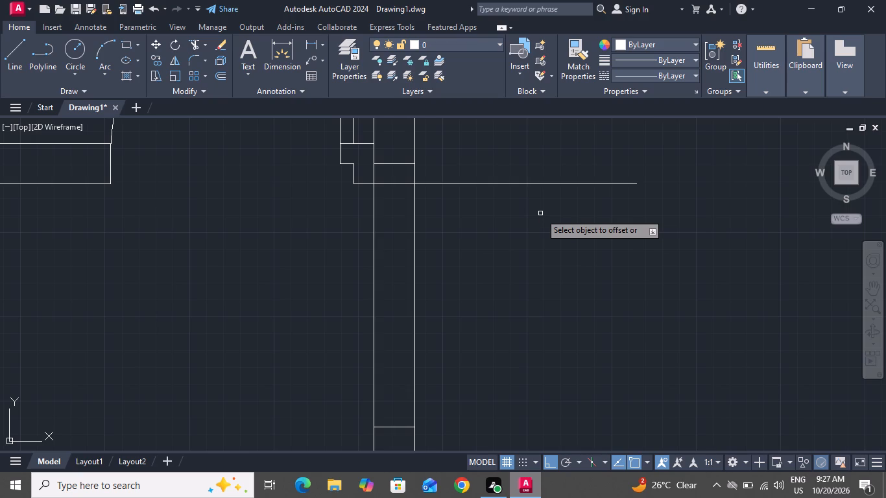
pyautogui.click(554, 182)
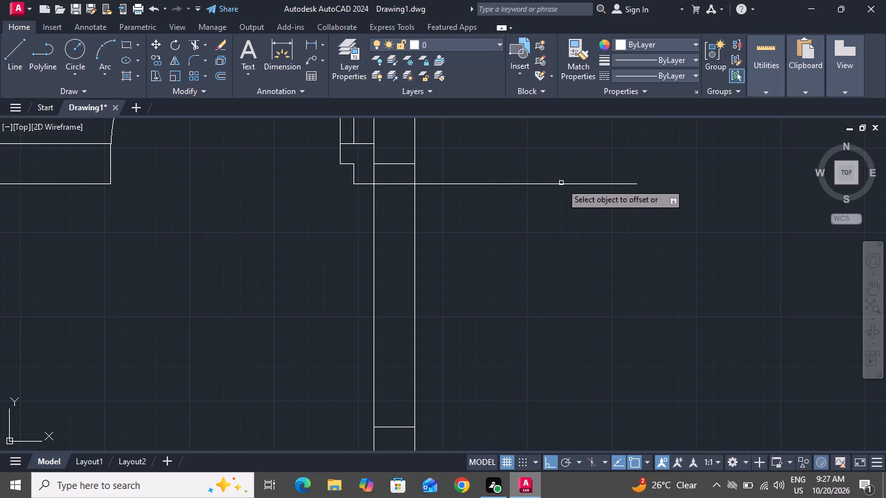
pyautogui.click(561, 183)
pyautogui.click(564, 211)
pyautogui.rightClick(564, 212)
pyautogui.click(568, 227)
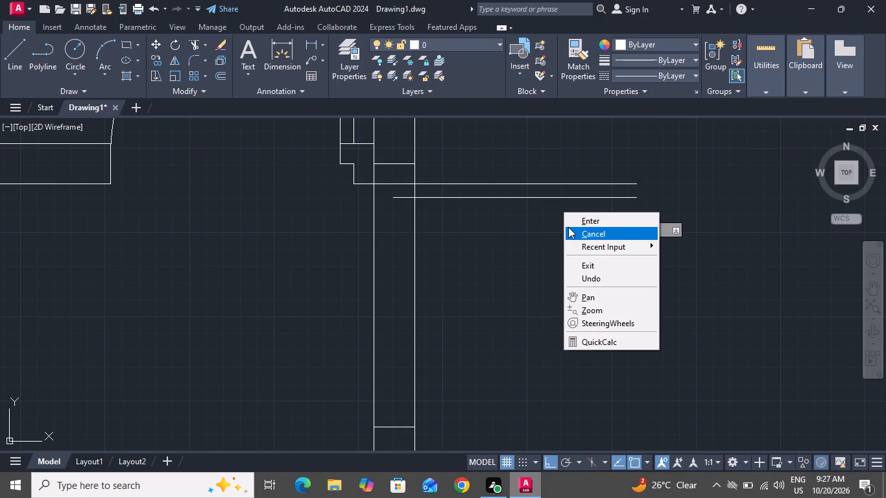
# Draw the door swing as a three-point arc from the lower short line's midpoint through the lower leaf line's free end to the upper one's.
pyautogui.scroll(-1, 566, 257)
pyautogui.write('a')
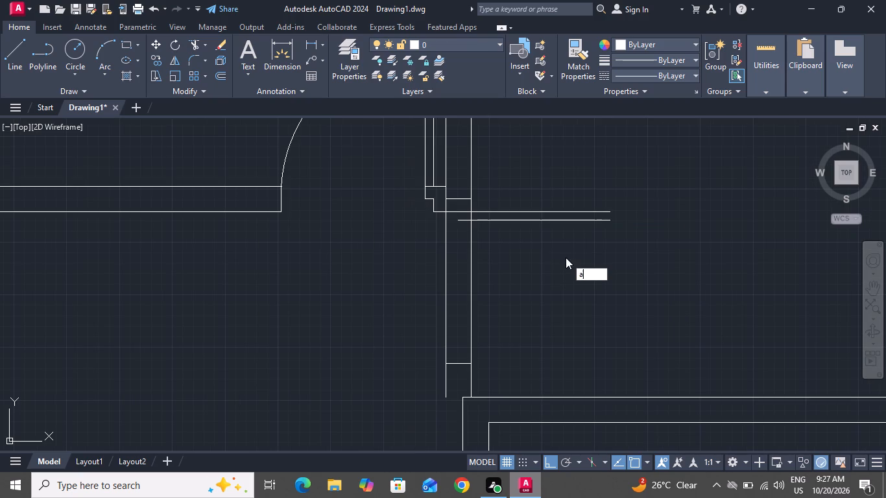
pyautogui.press('space')
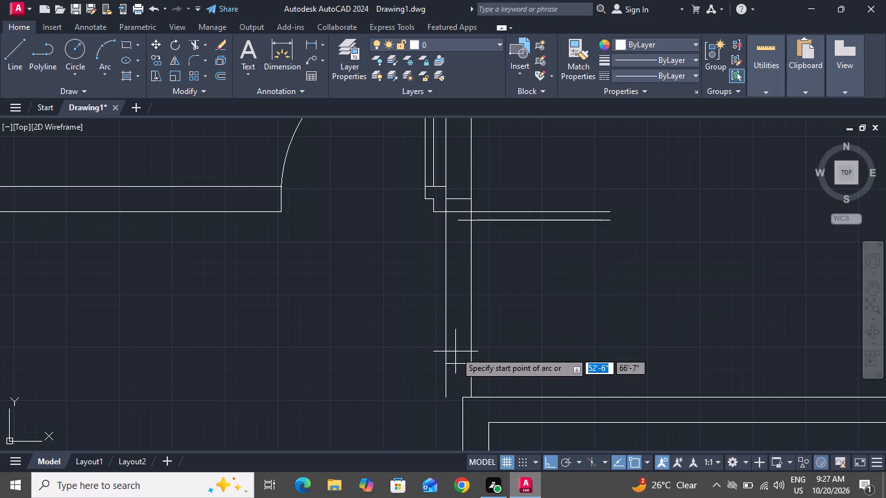
pyautogui.click(462, 368)
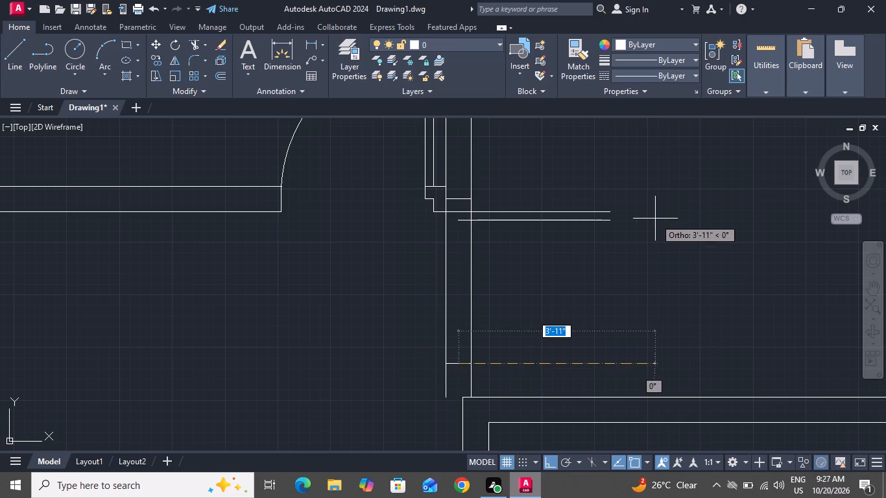
pyautogui.click(612, 222)
pyautogui.click(612, 211)
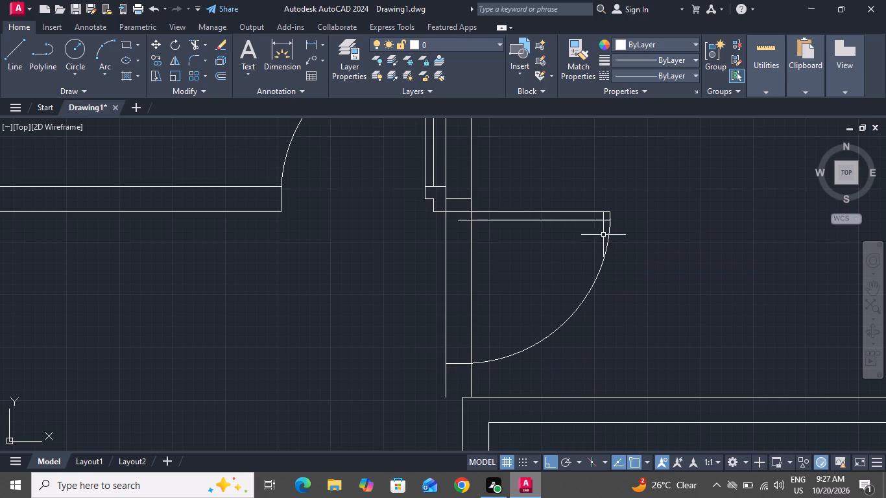
# Close the door leaf's wall end with a 2" vertical line between the two leaf lines.
pyautogui.click(23, 53)
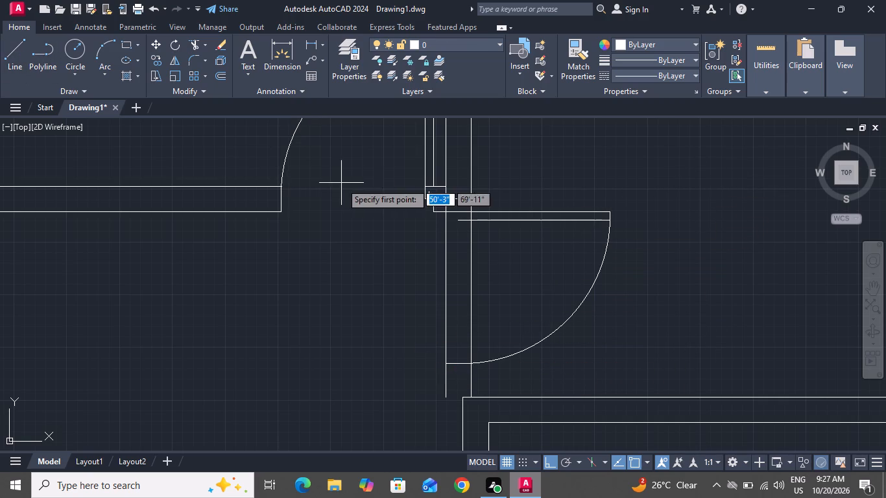
pyautogui.scroll(2, 508, 222)
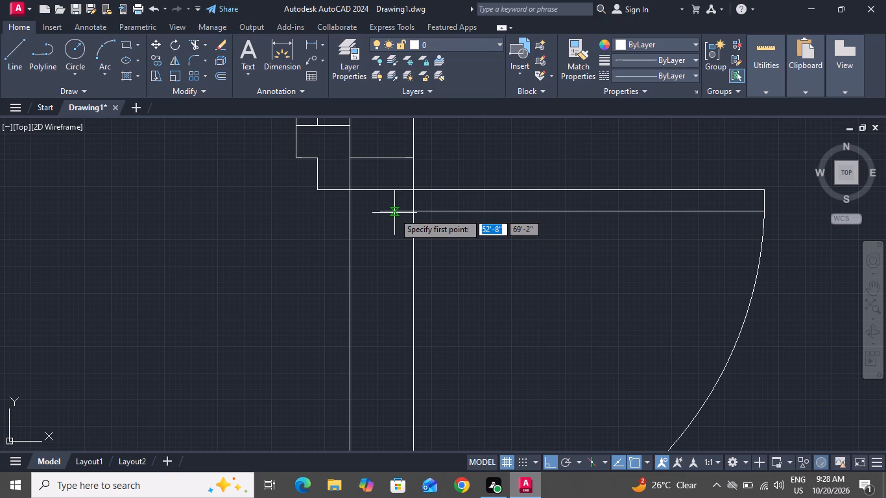
pyautogui.moveTo(379, 212); pyautogui.dragTo(387, 219)
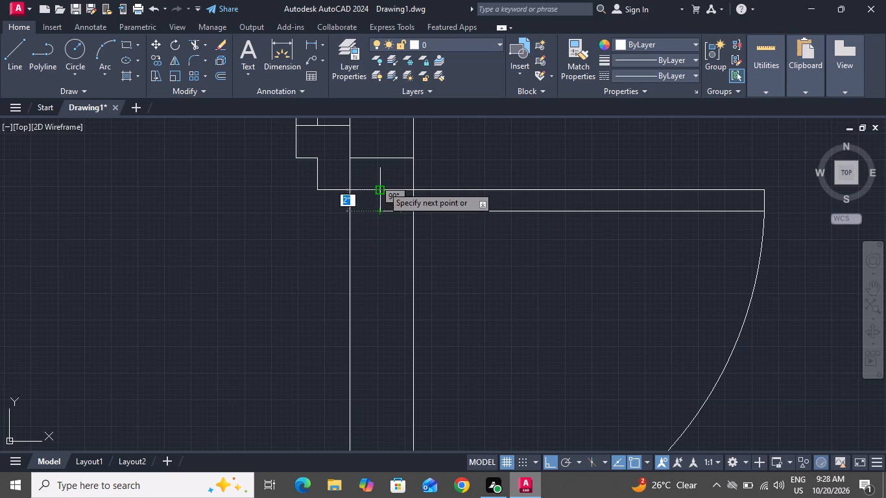
pyautogui.moveTo(383, 186); pyautogui.dragTo(389, 198)
pyautogui.moveTo(389, 198); pyautogui.dragTo(396, 217, button='right')
pyautogui.click(414, 238)
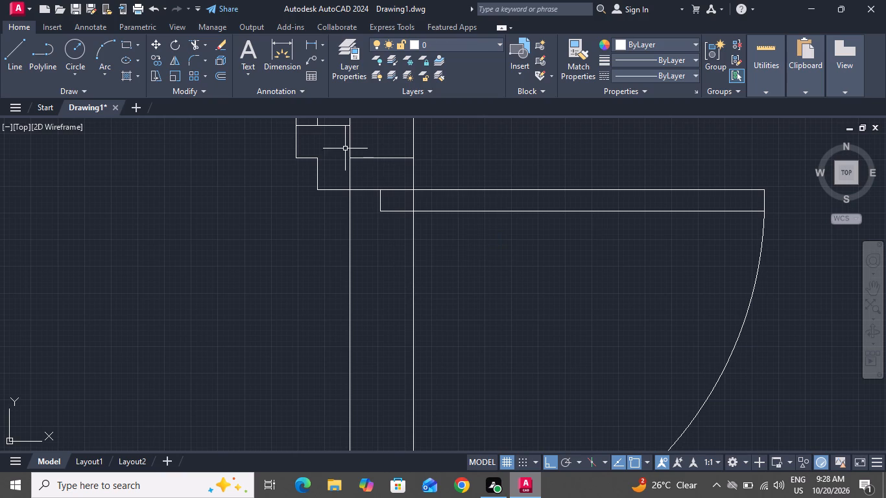
# Trim the upper leaf line's piece inside the partition and both partition faces below the door leaf to clear the opening.
pyautogui.click(197, 41)
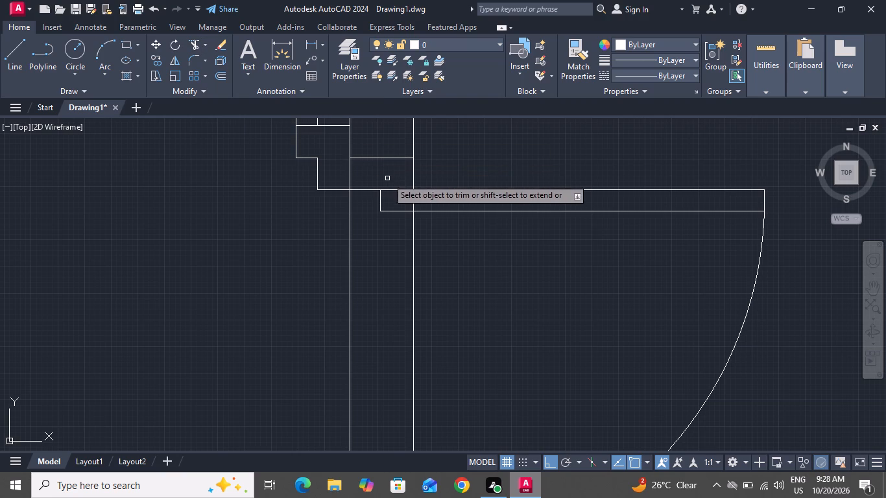
pyautogui.click(392, 188)
pyautogui.moveTo(392, 194); pyautogui.dragTo(392, 185)
pyautogui.click(392, 185)
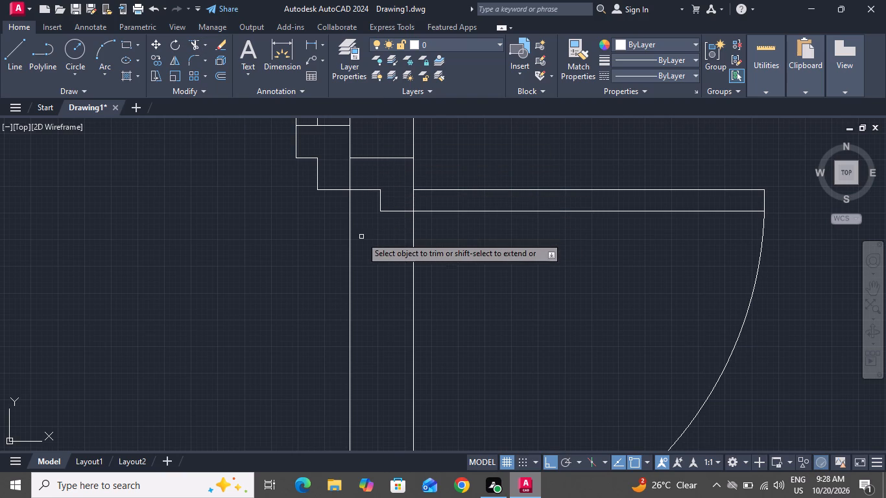
pyautogui.click(349, 239)
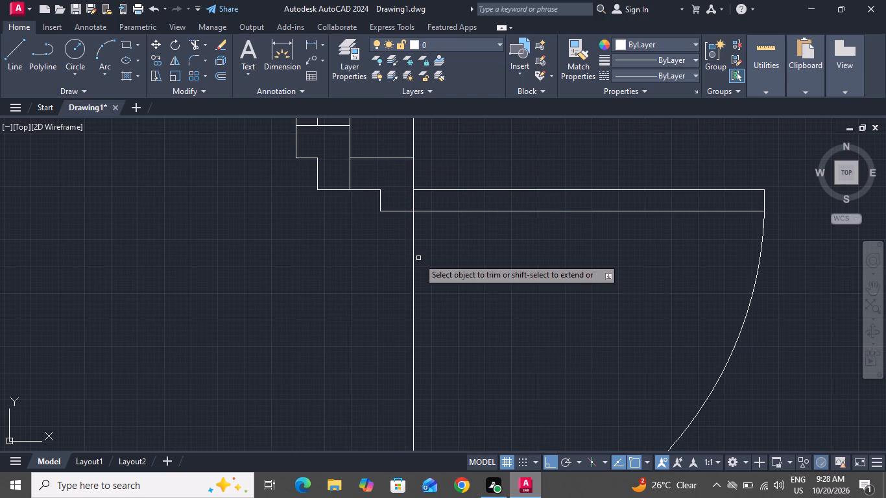
pyautogui.click(413, 261)
pyautogui.keyDown('ctrl'); pyautogui.scroll(-11, 413, 261); pyautogui.keyUp('ctrl')
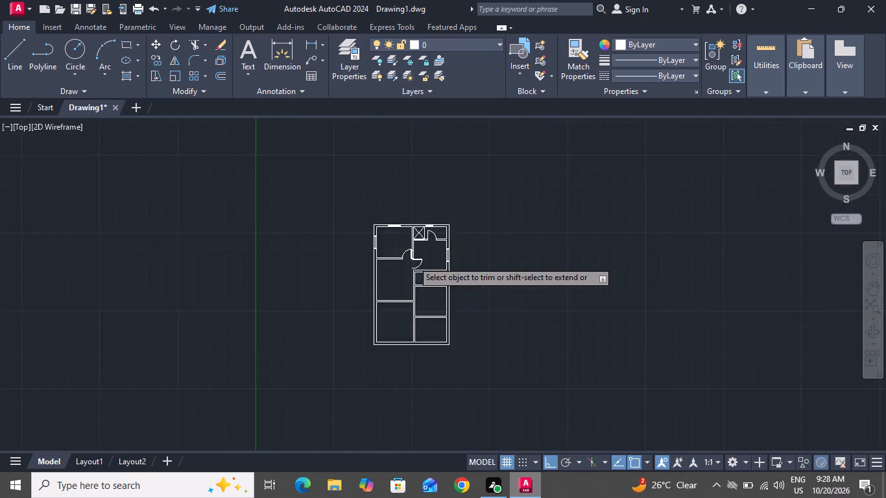
pyautogui.keyDown('ctrl'); pyautogui.scroll(7, 413, 261); pyautogui.keyUp('ctrl')
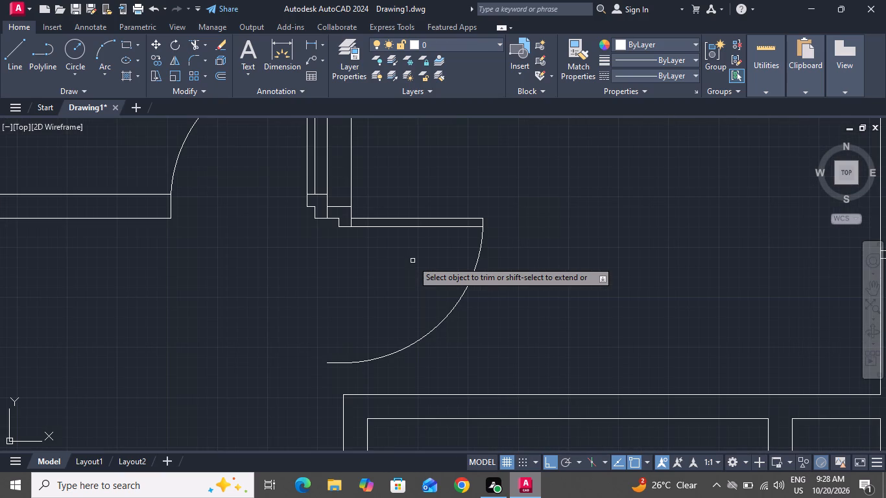
pyautogui.rightClick(413, 261)
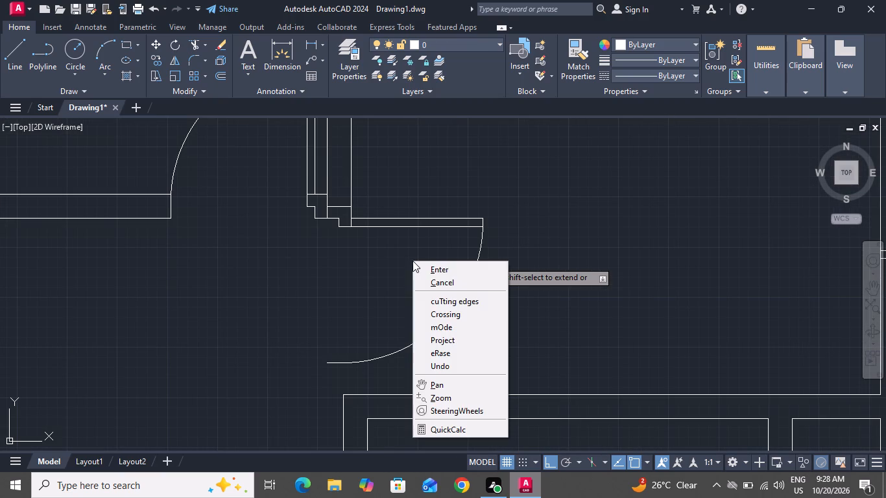
pyautogui.click(430, 279)
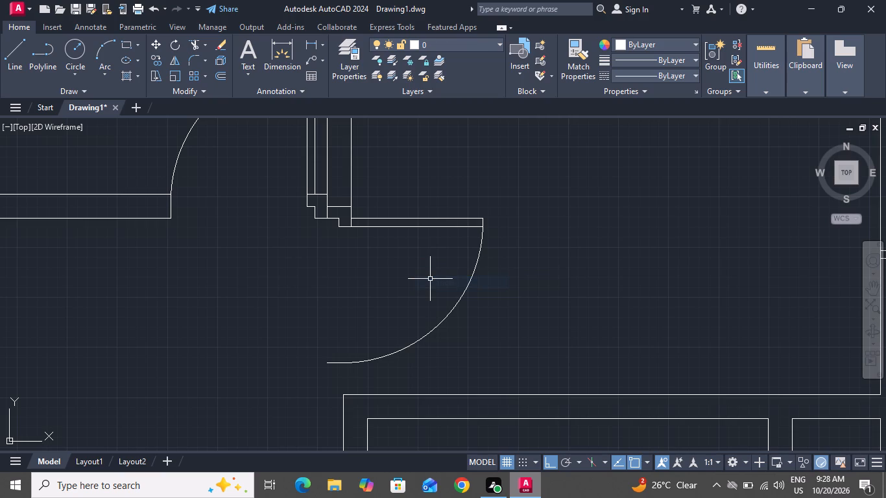
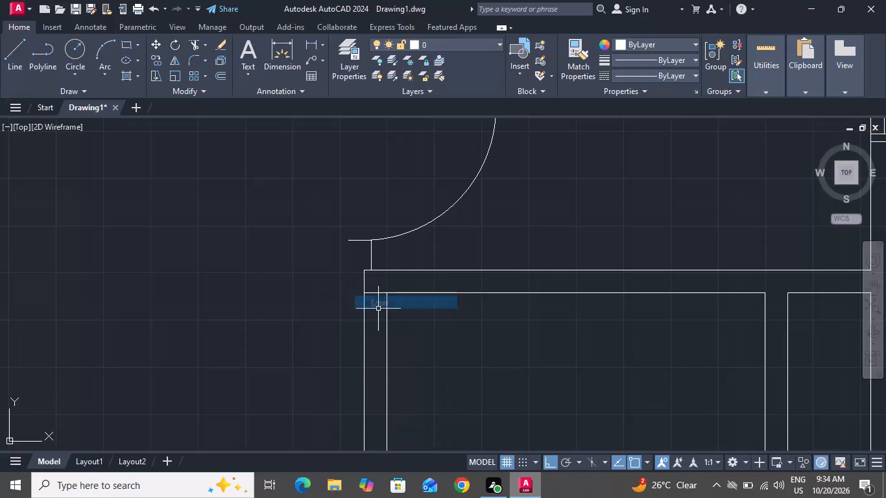
# Offset the short line across the top of the vertical partition below the horizontal partition 3" downward.
pyautogui.write('o 3')
pyautogui.hotkey('shift', '"')
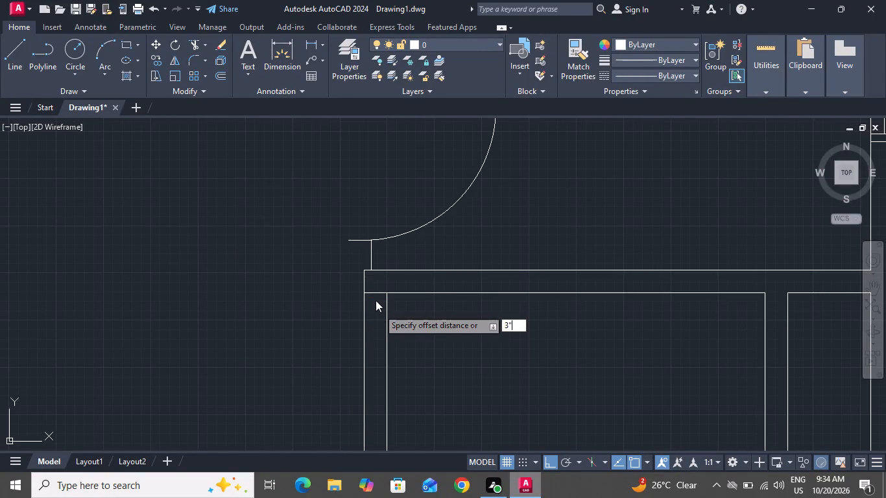
pyautogui.press('space')
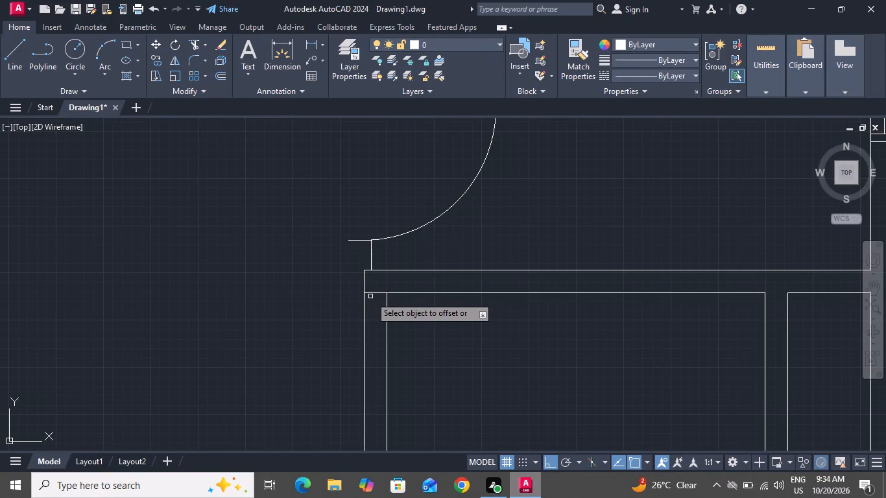
pyautogui.click(376, 291)
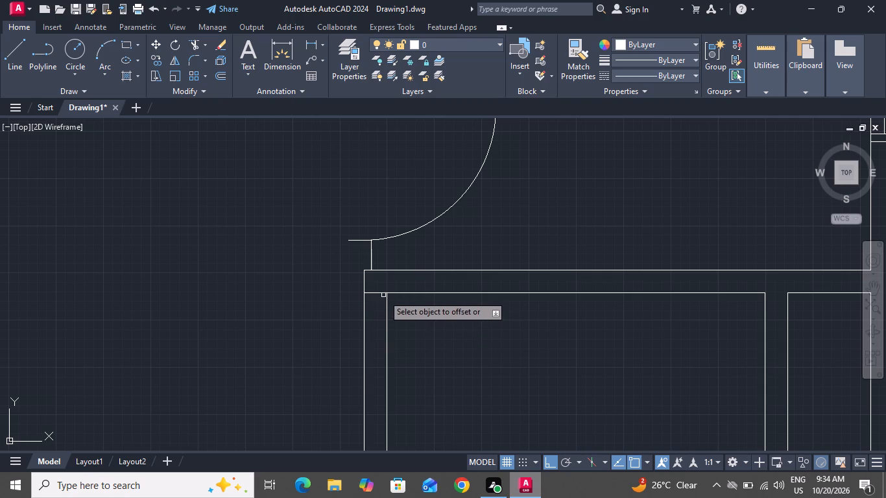
pyautogui.click(385, 292)
pyautogui.click(379, 364)
pyautogui.rightClick(390, 337)
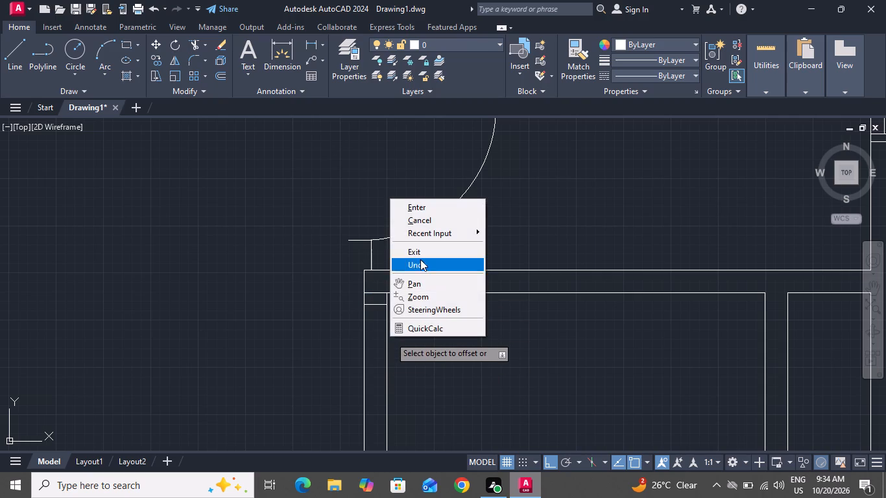
pyautogui.click(425, 211)
# Offset the new short jamb line 3' downward to mark the other side of the door opening.
pyautogui.write("o 3'")
pyautogui.press('Return')
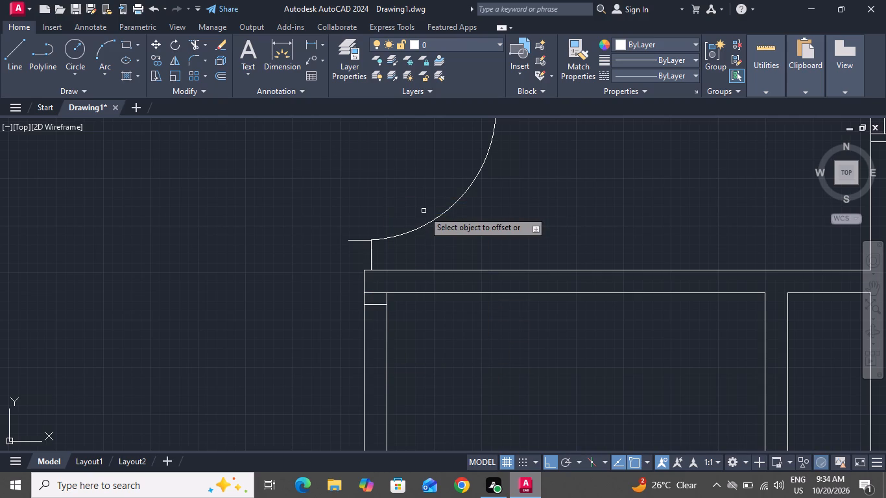
pyautogui.click(377, 307)
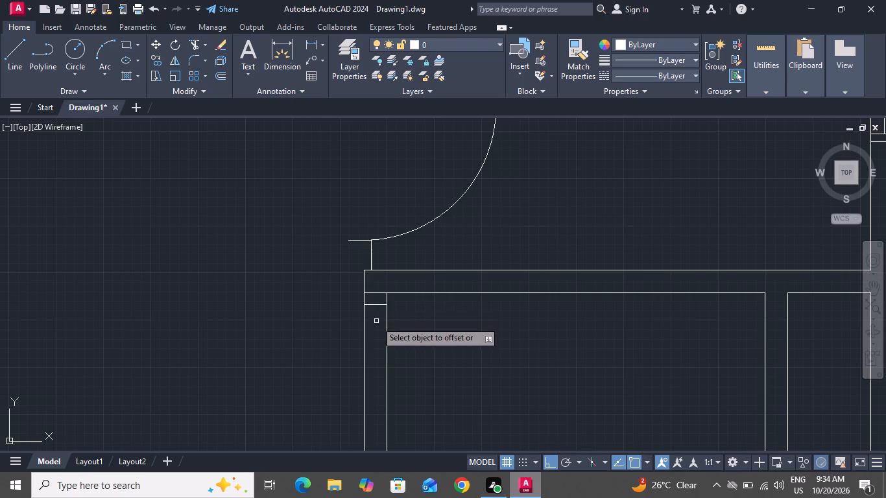
pyautogui.click(383, 303)
pyautogui.click(378, 345)
pyautogui.rightClick(379, 344)
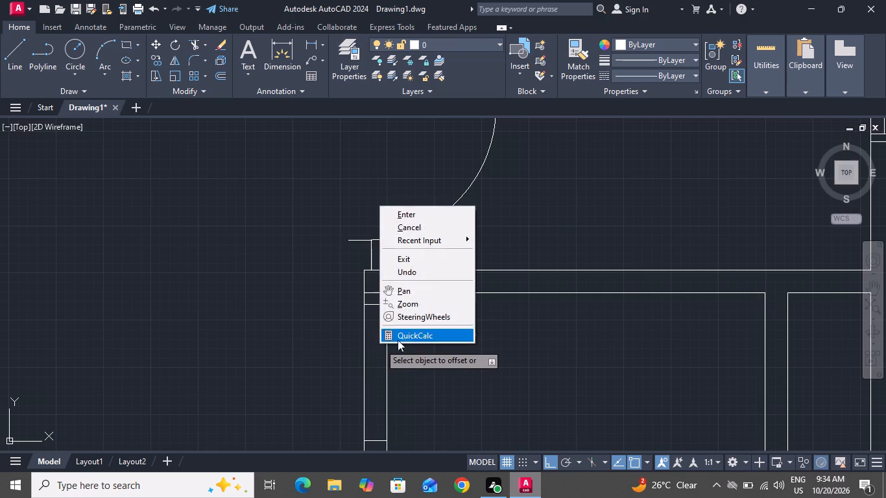
pyautogui.click(429, 229)
# Draw a 3' horizontal door leaf line from the upper jamb line's midpoint into the room on the right.
pyautogui.click(12, 49)
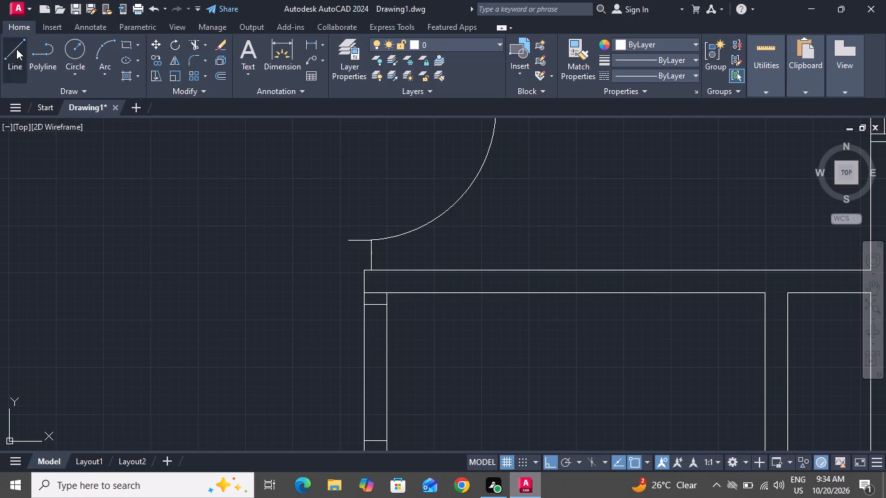
pyautogui.click(376, 307)
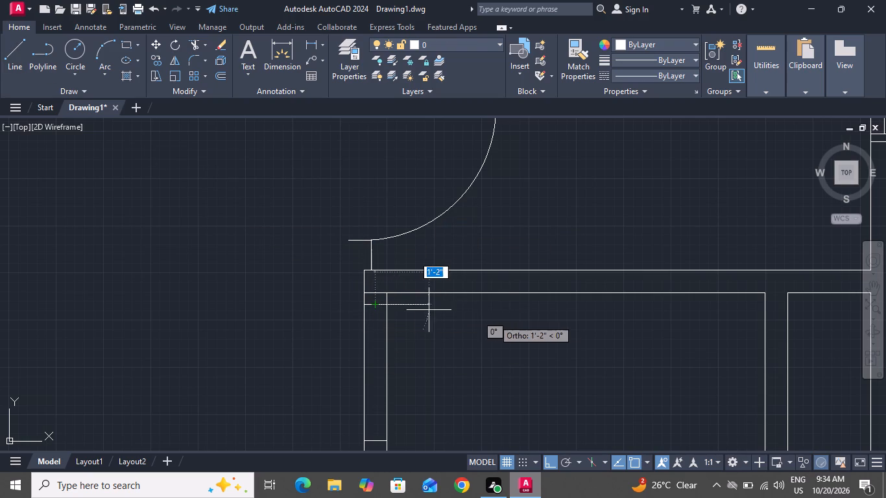
pyautogui.write("3'")
pyautogui.press('Return')
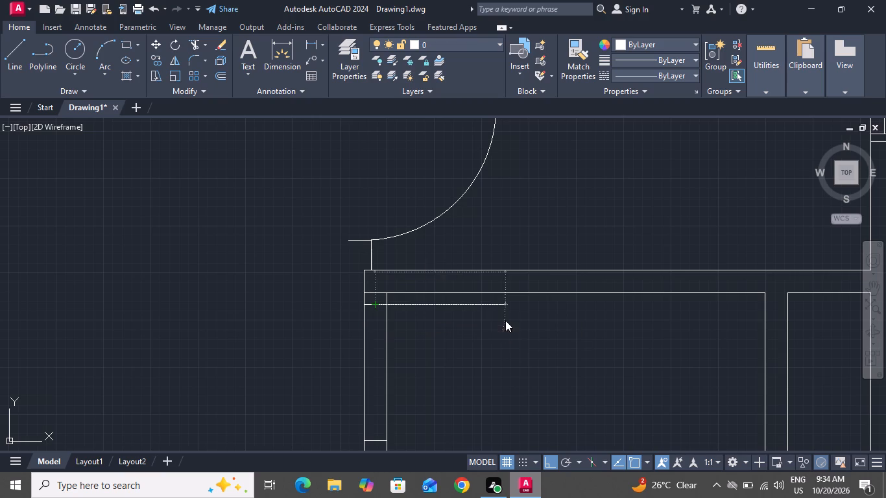
pyautogui.rightClick(505, 320)
pyautogui.click(509, 329)
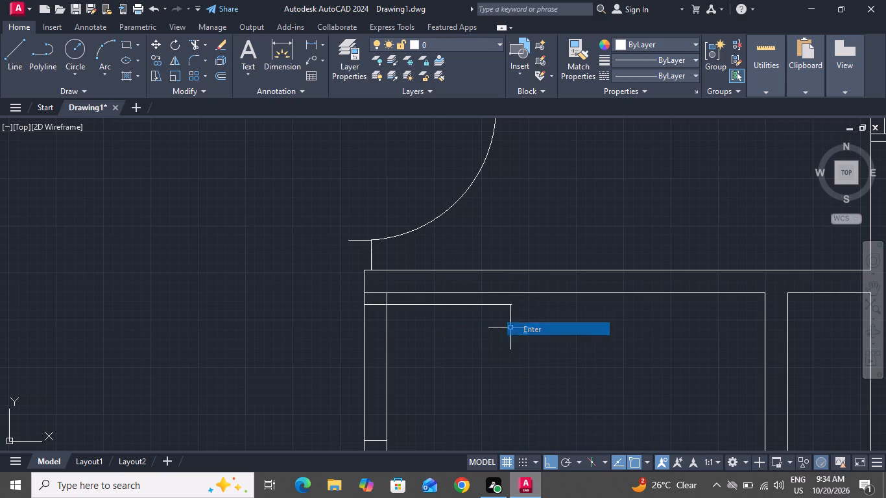
# Offset the 3' door leaf line 2" downward.
pyautogui.write('o 2')
pyautogui.hotkey('shift', '"')
pyautogui.press('Return')
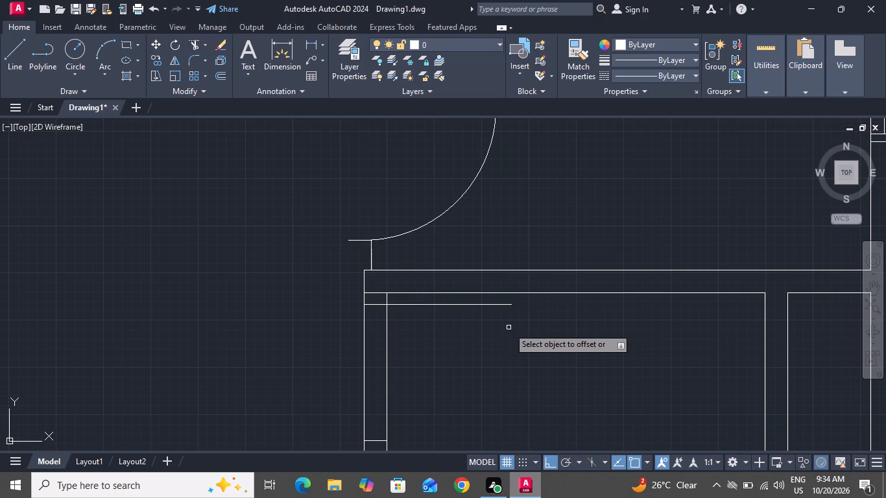
pyautogui.click(494, 305)
pyautogui.click(492, 357)
pyautogui.rightClick(494, 355)
pyautogui.click(537, 237)
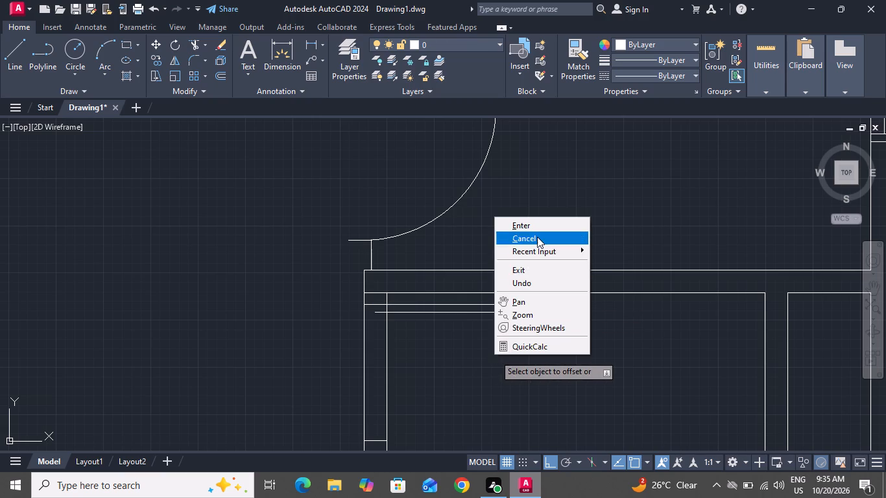
# Draw the door swing as a three-point arc from the lower jamb line's midpoint through the lower leaf line's free end to the upper one's.
pyautogui.press('a')
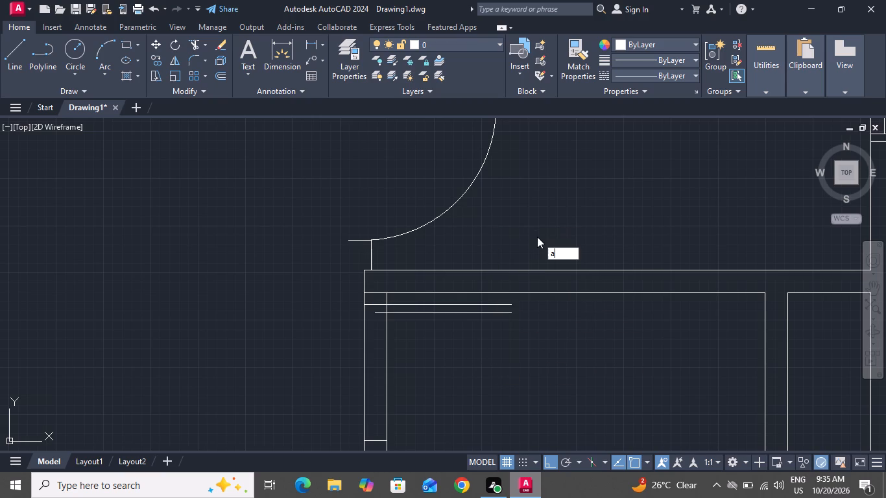
pyautogui.press('space')
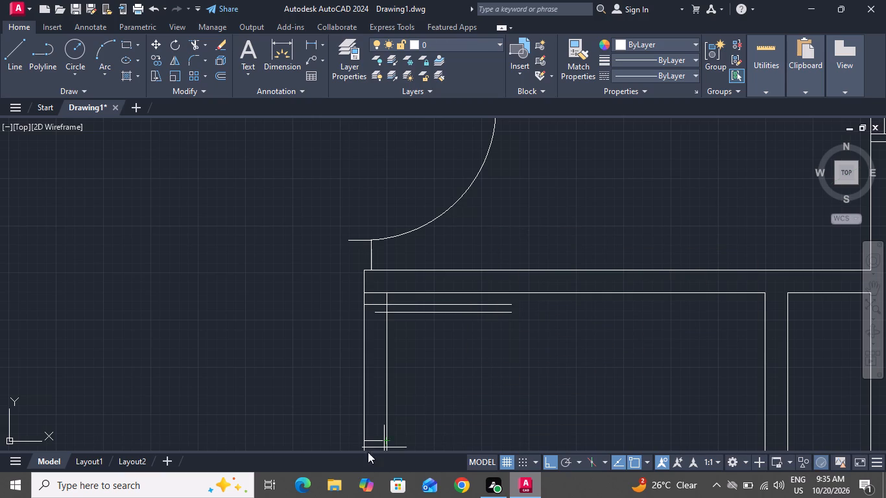
pyautogui.click(374, 439)
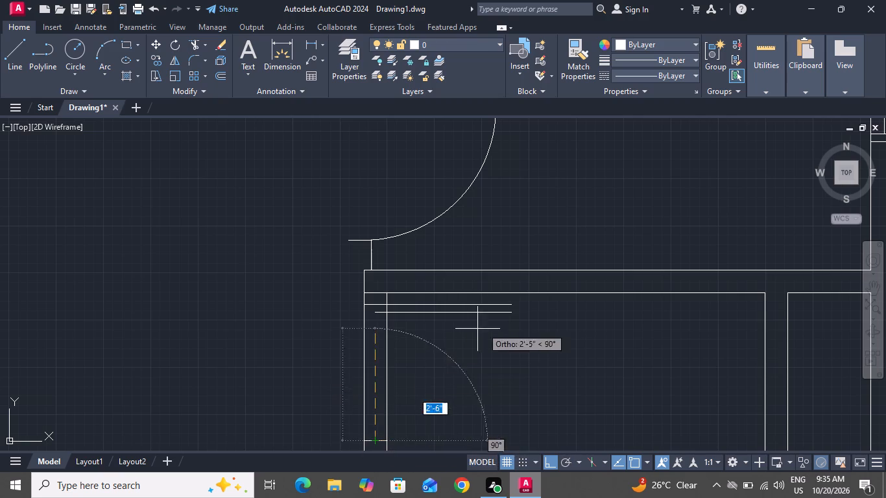
pyautogui.click(511, 313)
pyautogui.click(512, 300)
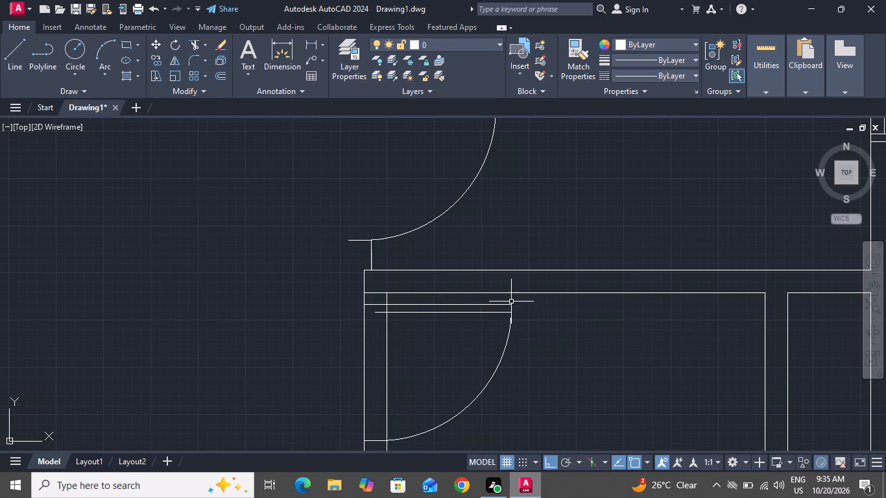
# Close the door leaf's wall end with a 2" vertical line between the two leaf lines.
pyautogui.click(23, 56)
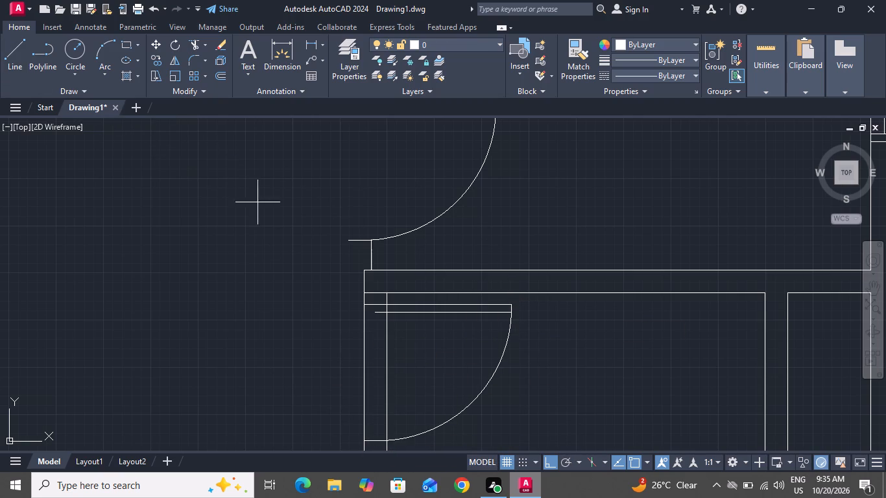
pyautogui.scroll(2, 383, 300)
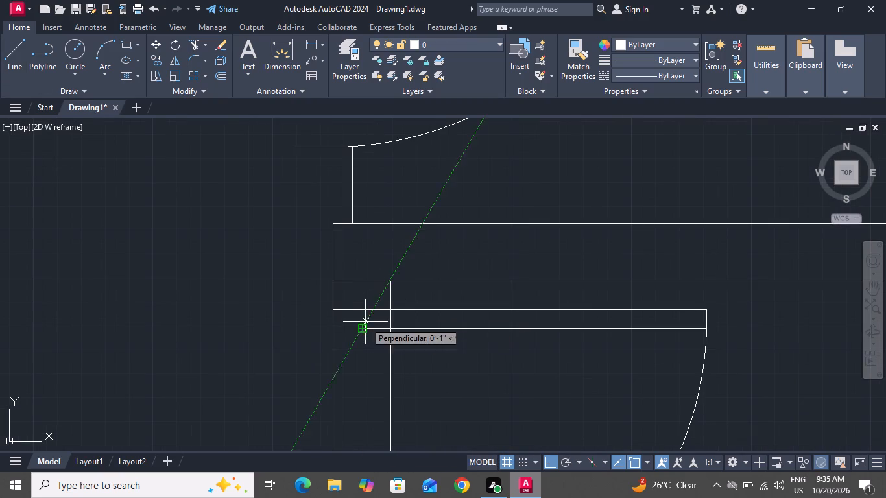
pyautogui.click(361, 329)
pyautogui.click(363, 307)
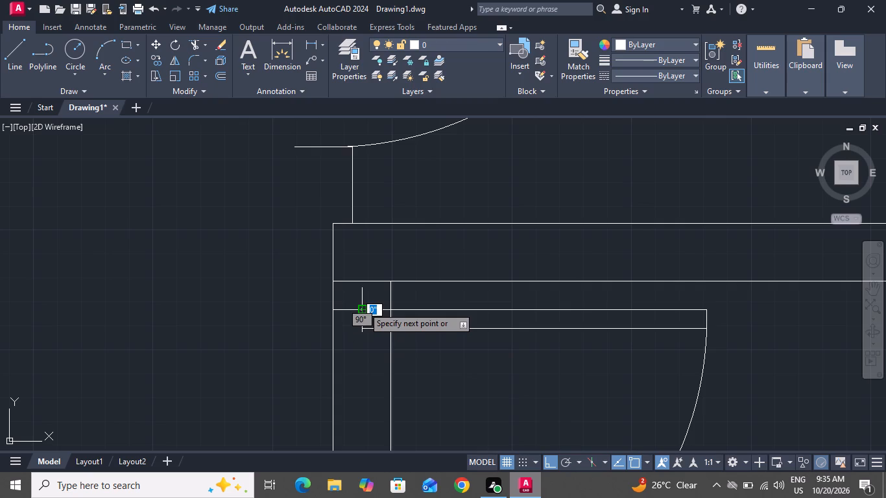
pyautogui.rightClick(363, 307)
pyautogui.click(390, 329)
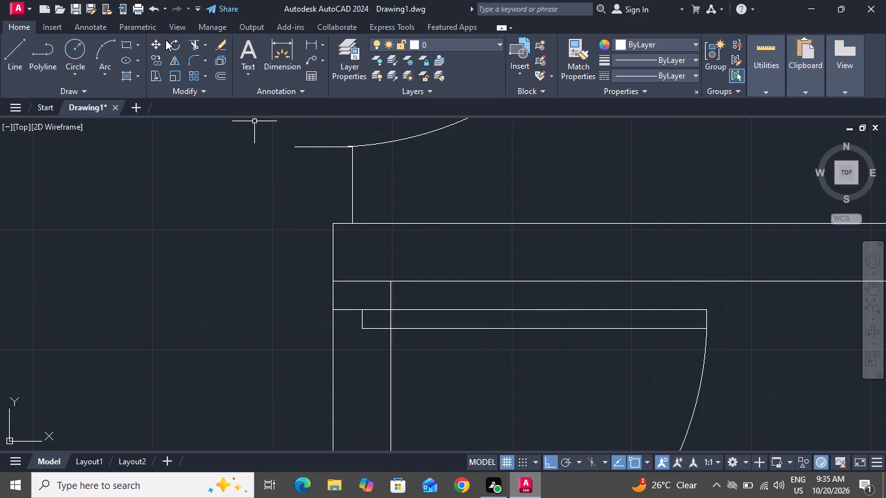
# Trim the upper leaf line's piece inside the partition and both partition faces between the leaf and the lower jamb to clear the opening.
pyautogui.click(191, 43)
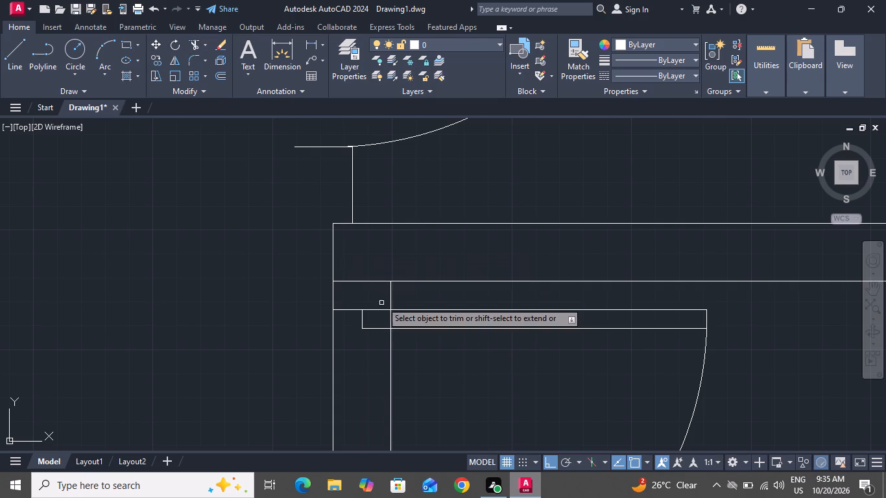
pyautogui.click(381, 302)
pyautogui.click(381, 310)
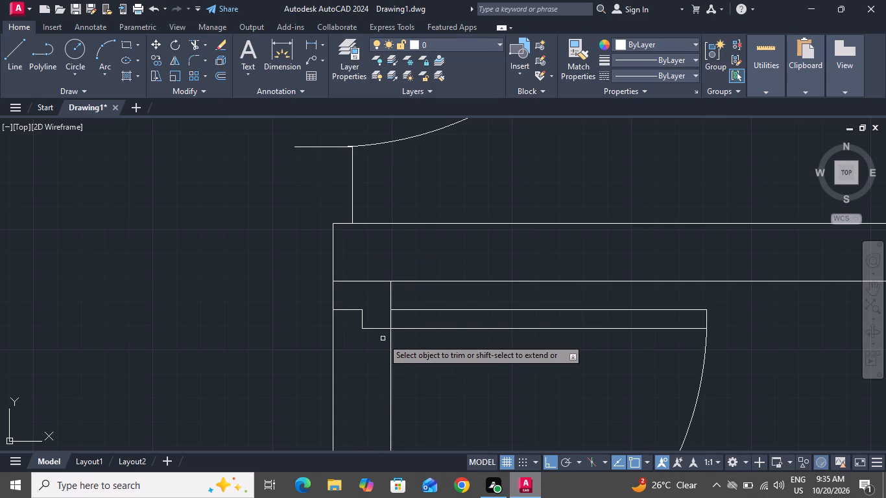
pyautogui.scroll(-3, 398, 349)
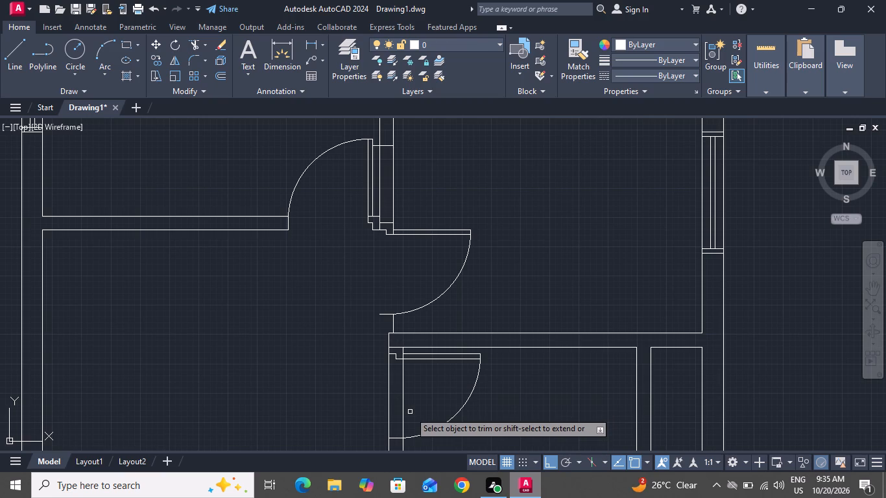
pyautogui.click(410, 412)
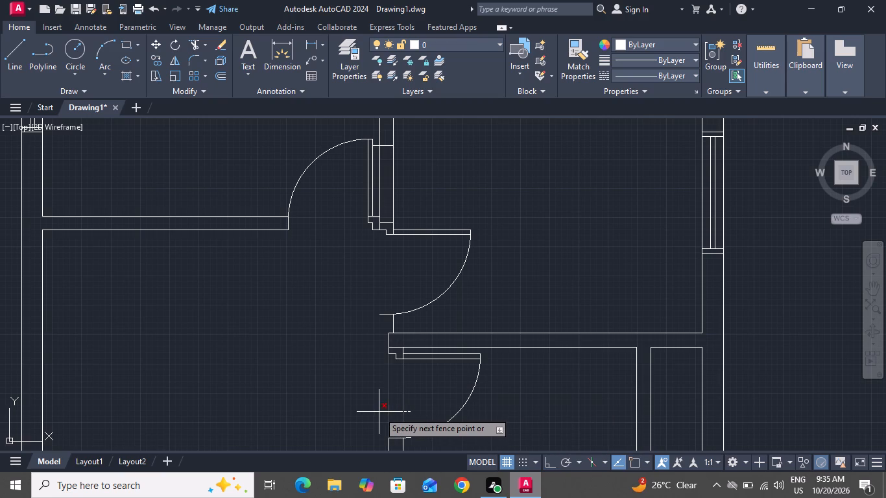
pyautogui.click(379, 412)
pyautogui.rightClick(379, 412)
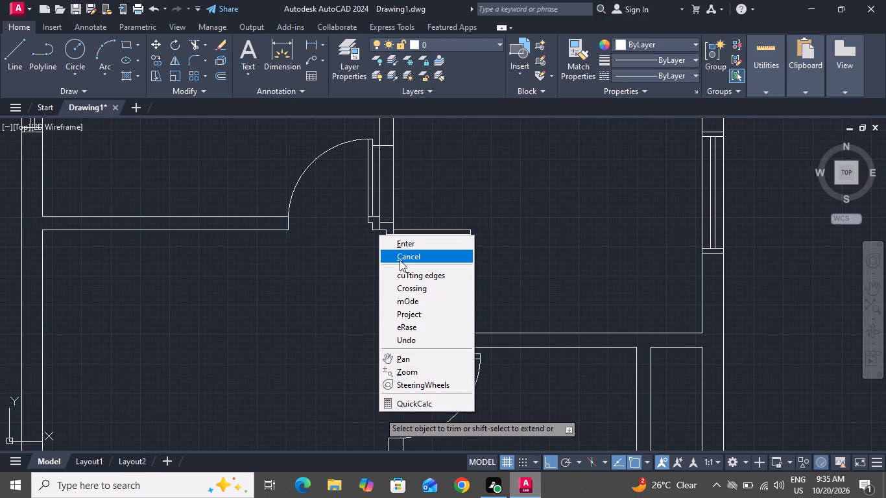
pyautogui.click(400, 260)
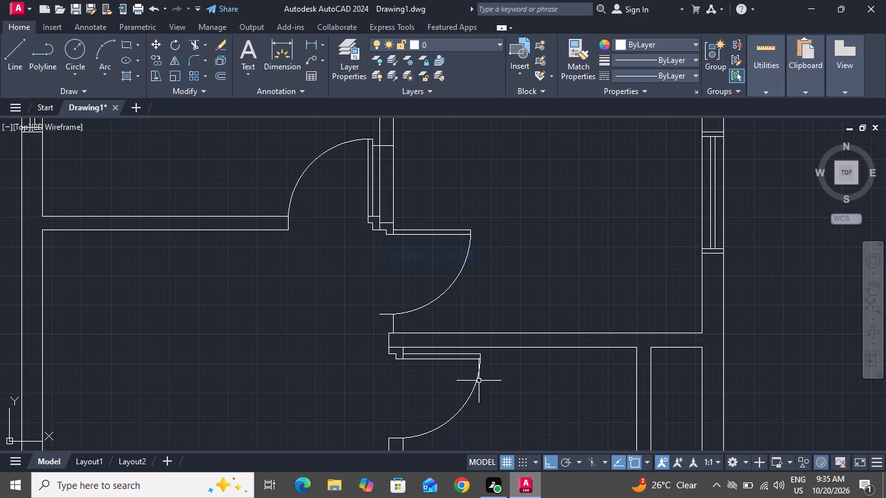
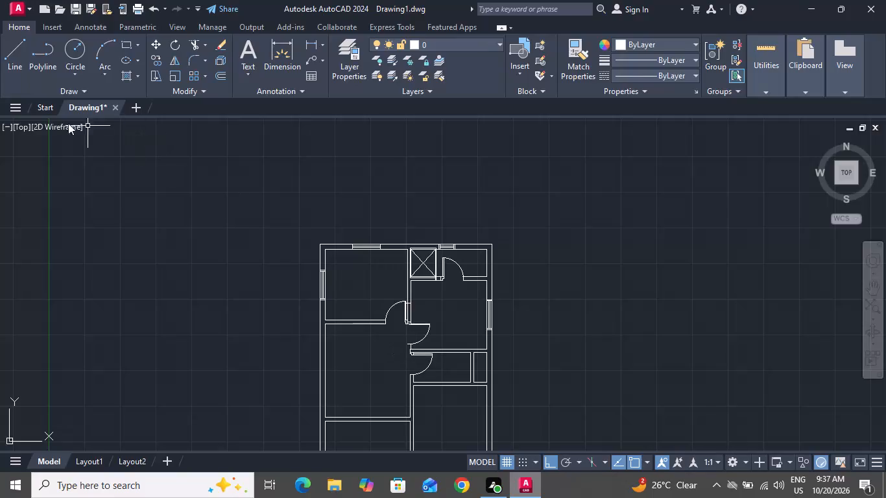
# Draw a 6" vertical line across the horizontal partition between the two left-hand rooms, at the midpoint of its faces.
pyautogui.click(12, 61)
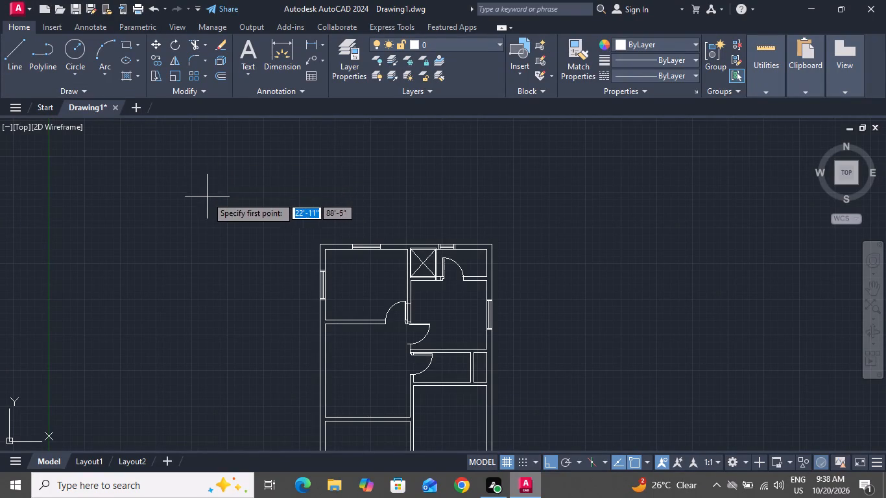
pyautogui.scroll(-2, 215, 217)
pyautogui.scroll(4, 276, 309)
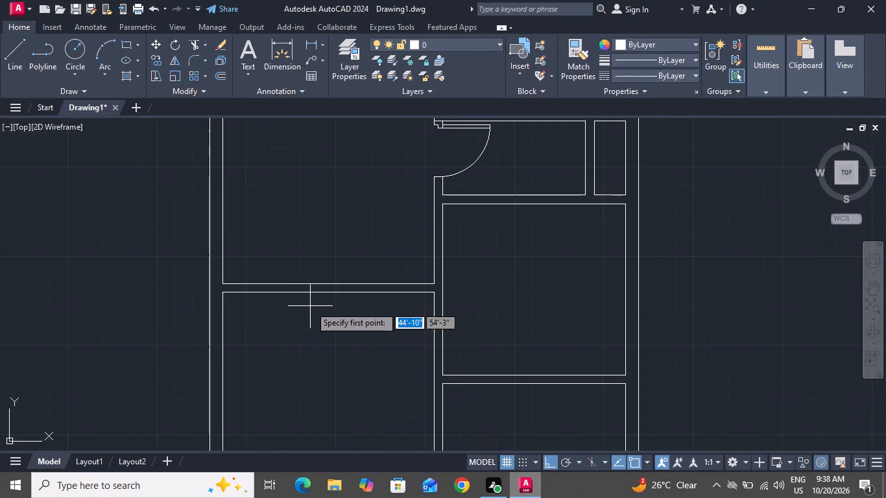
pyautogui.click(328, 279)
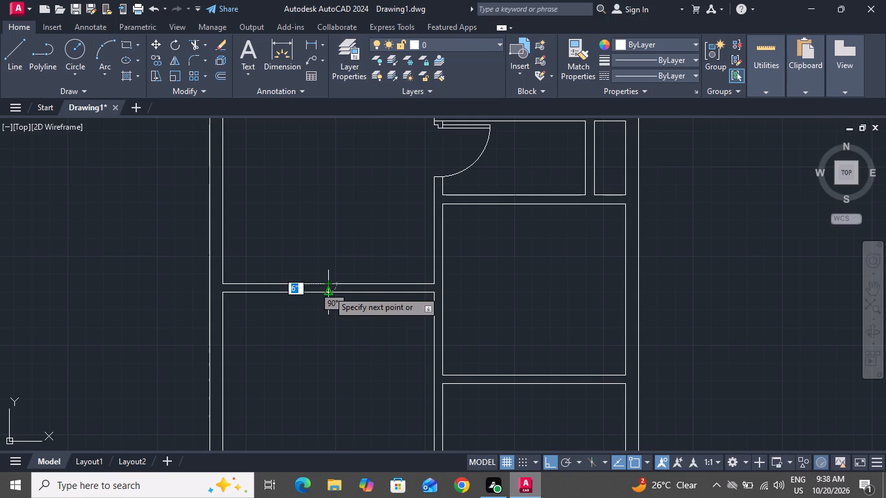
pyautogui.click(328, 290)
pyautogui.rightClick(329, 290)
pyautogui.click(345, 311)
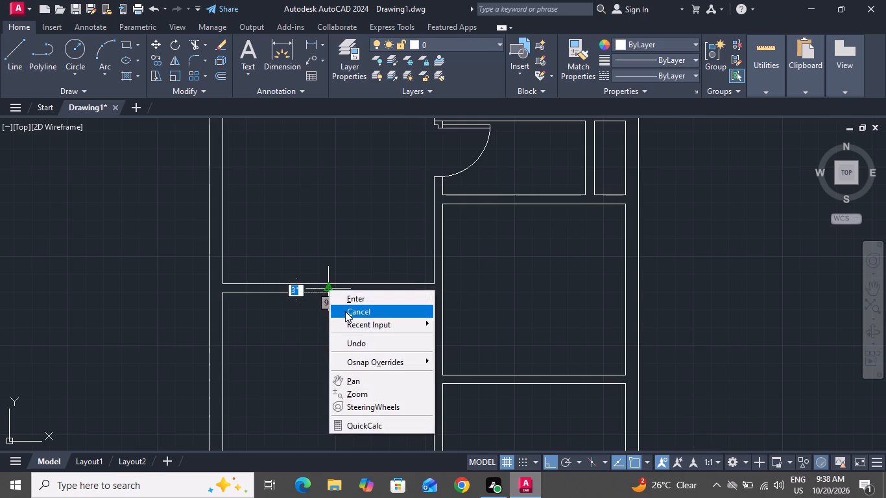
# Offset the partition's centre line 3' to both sides to mark the double-door opening.
pyautogui.scroll(3, 320, 287)
pyautogui.write('o')
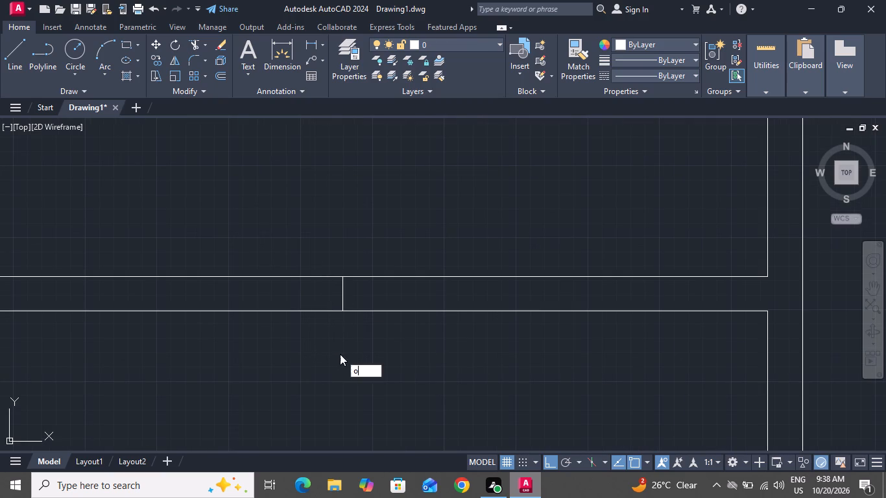
pyautogui.press('space')
pyautogui.write("3'")
pyautogui.press('Return')
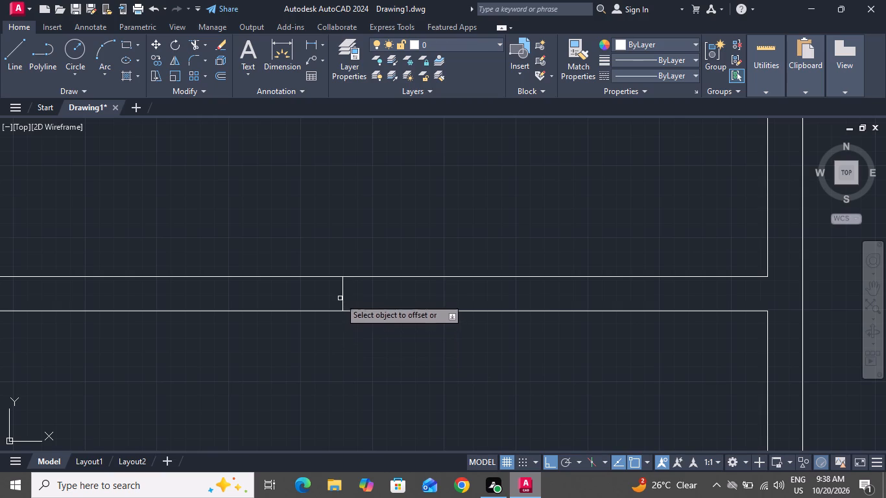
pyautogui.click(342, 296)
pyautogui.click(442, 283)
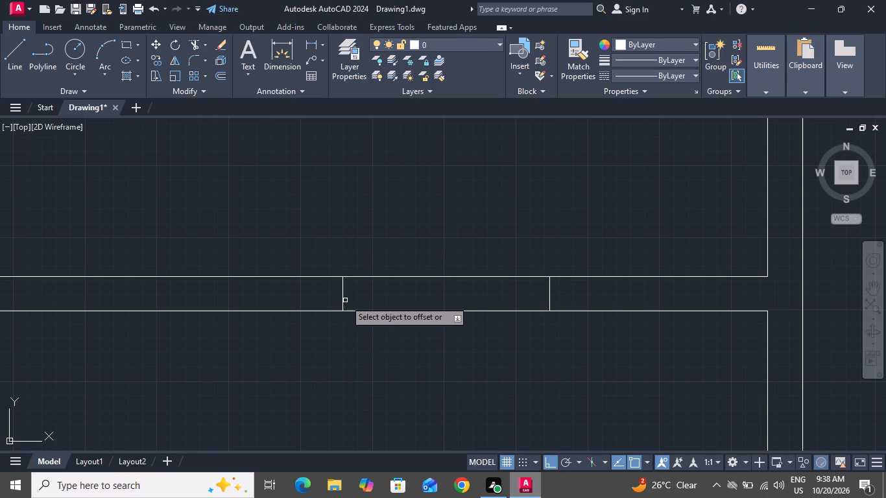
pyautogui.click(345, 300)
pyautogui.click(341, 300)
pyautogui.click(246, 314)
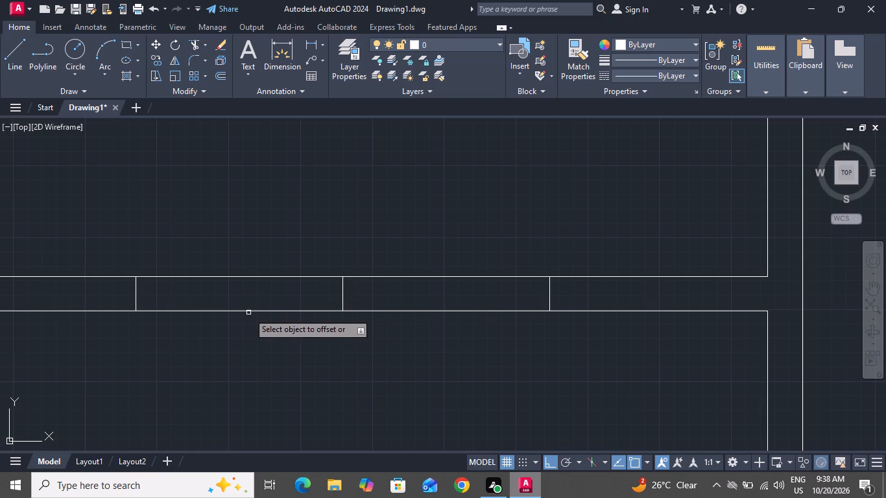
pyautogui.rightClick(249, 311)
pyautogui.click(270, 326)
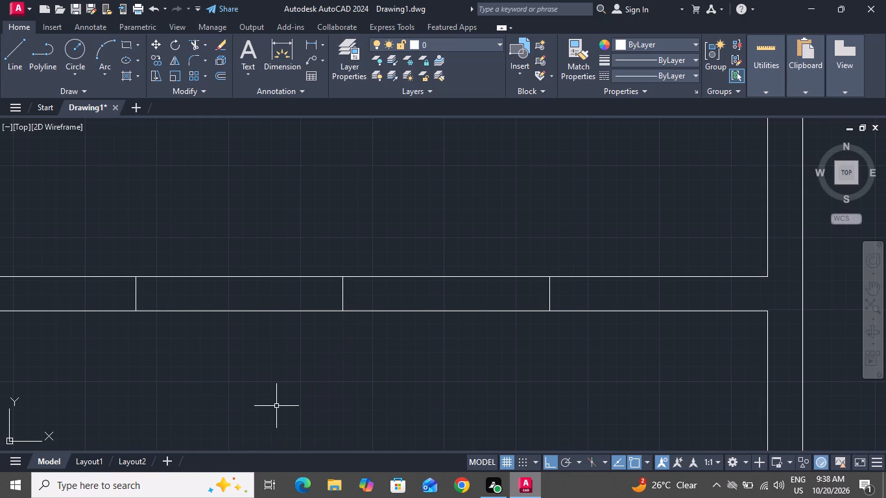
# Offset the two outer opening lines 3" outward, one on each side.
pyautogui.write('o')
pyautogui.press('space')
pyautogui.press('3')
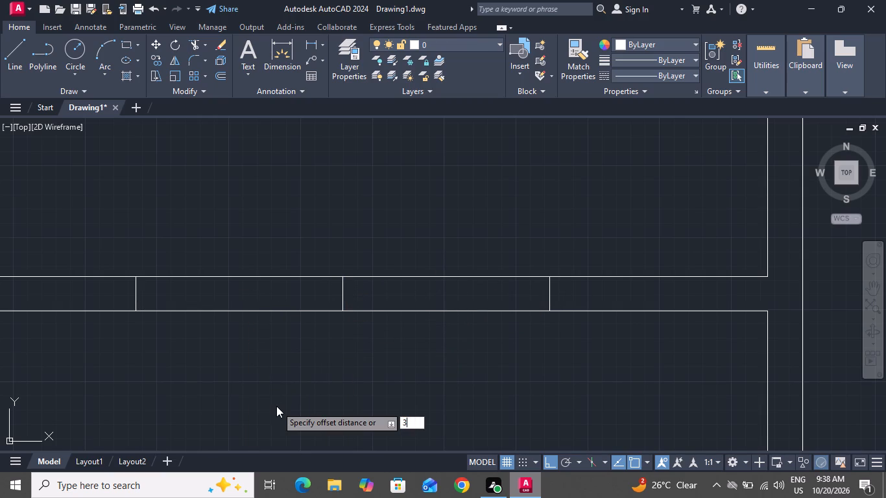
pyautogui.hotkey('shift', '"')
pyautogui.press('Return')
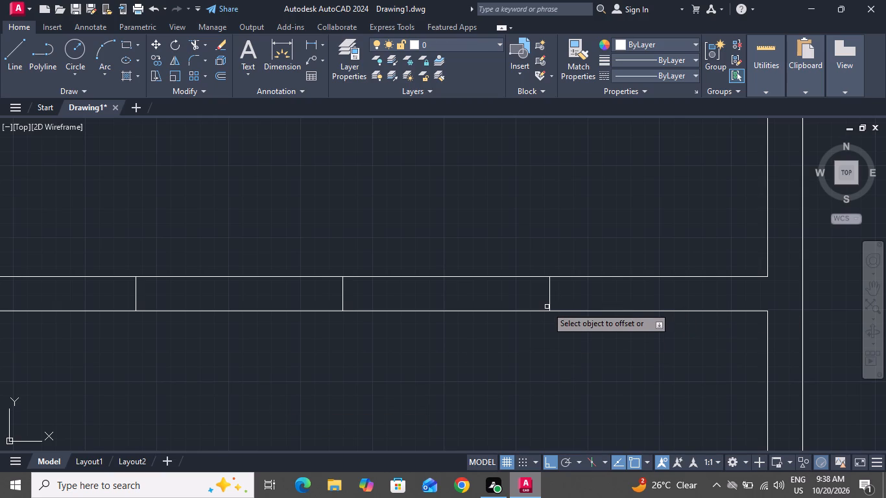
pyautogui.click(547, 306)
pyautogui.click(560, 298)
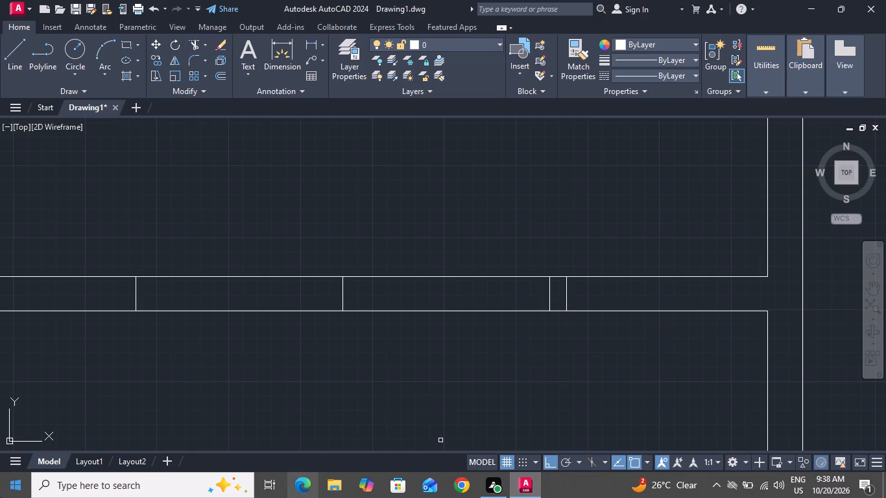
pyautogui.click(139, 298)
pyautogui.click(138, 298)
pyautogui.click(136, 299)
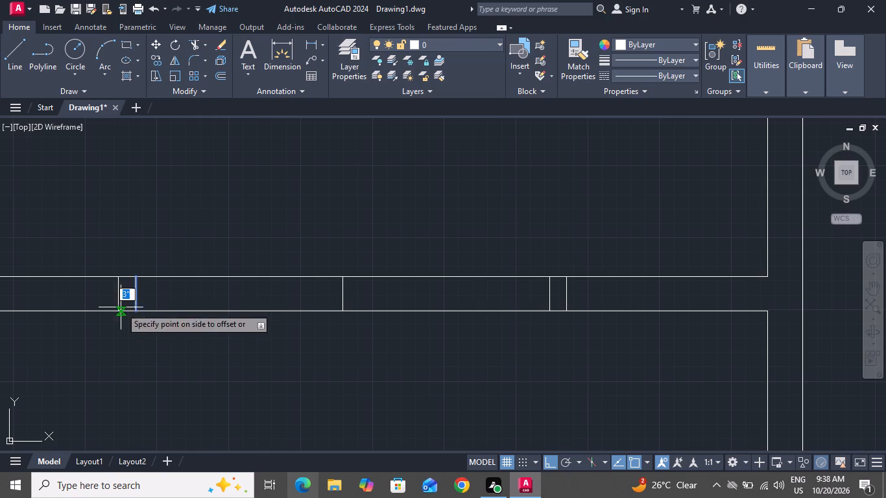
pyautogui.click(119, 307)
pyautogui.rightClick(119, 308)
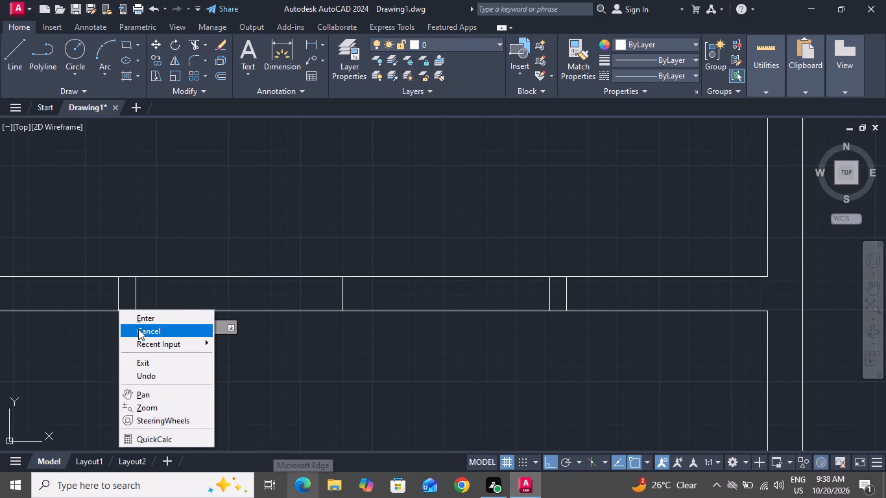
pyautogui.click(138, 329)
# Draw a 3' vertical door leaf line upward from the midpoint of the opening's right-hand 3' line.
pyautogui.click(10, 43)
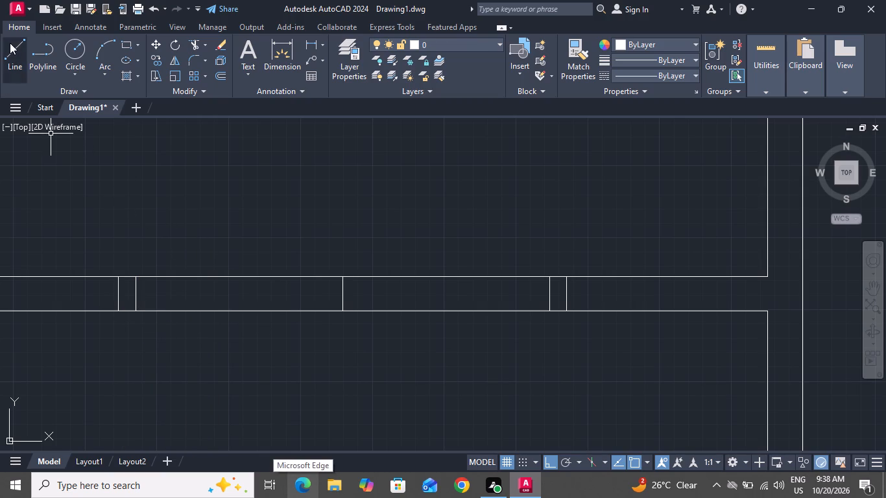
pyautogui.click(550, 290)
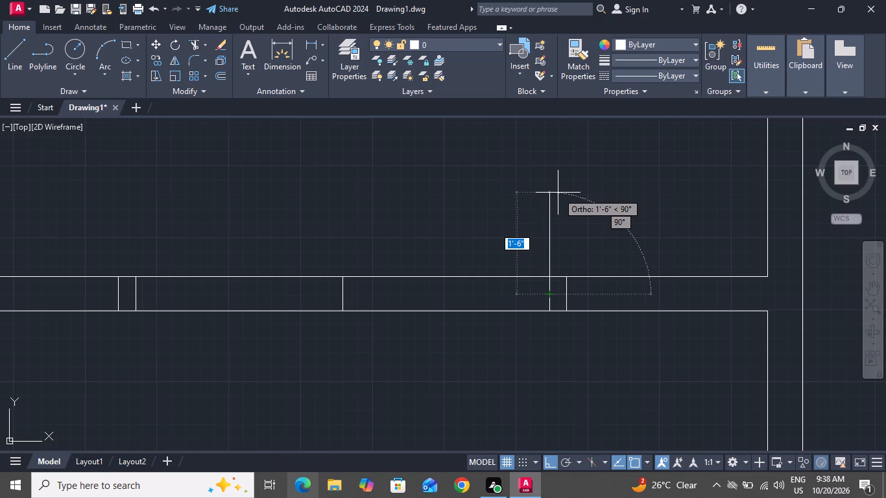
pyautogui.press('3')
pyautogui.press("'")
pyautogui.press('Return')
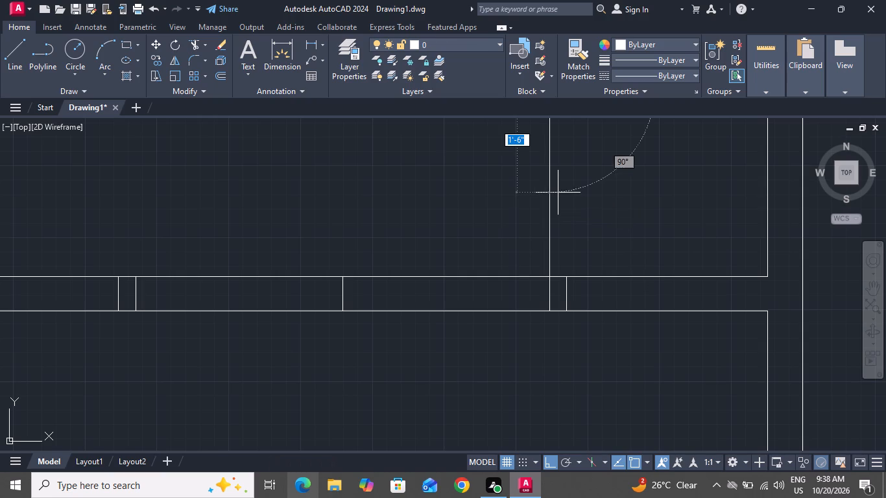
pyautogui.rightClick(558, 193)
pyautogui.click(590, 210)
# Offset the 3' door leaf line 2" toward the opening's centre.
pyautogui.scroll(-2, 590, 209)
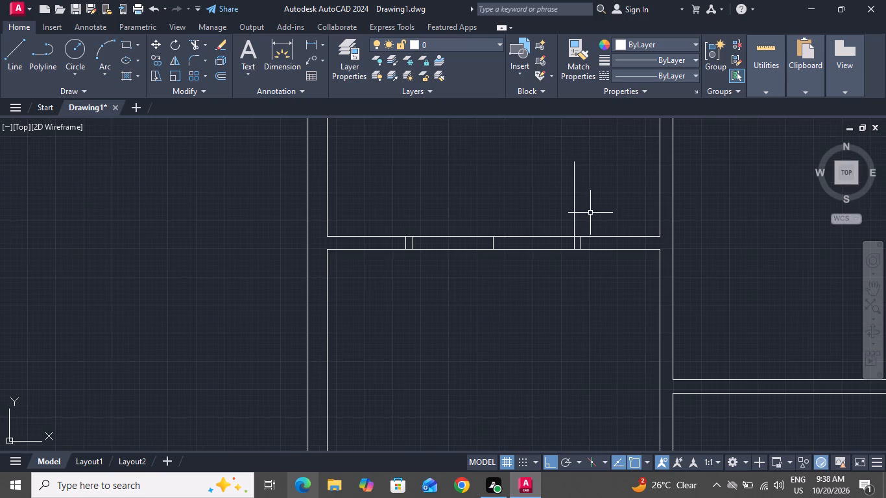
pyautogui.write('o')
pyautogui.press('space')
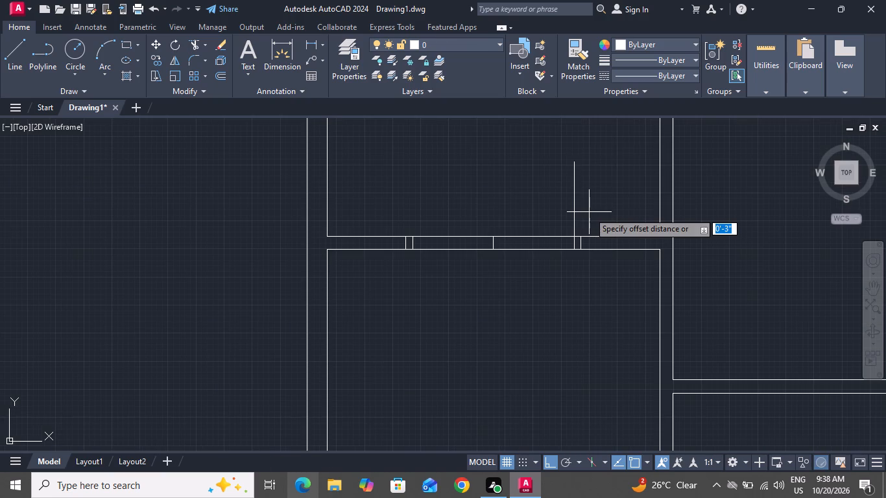
pyautogui.press('2')
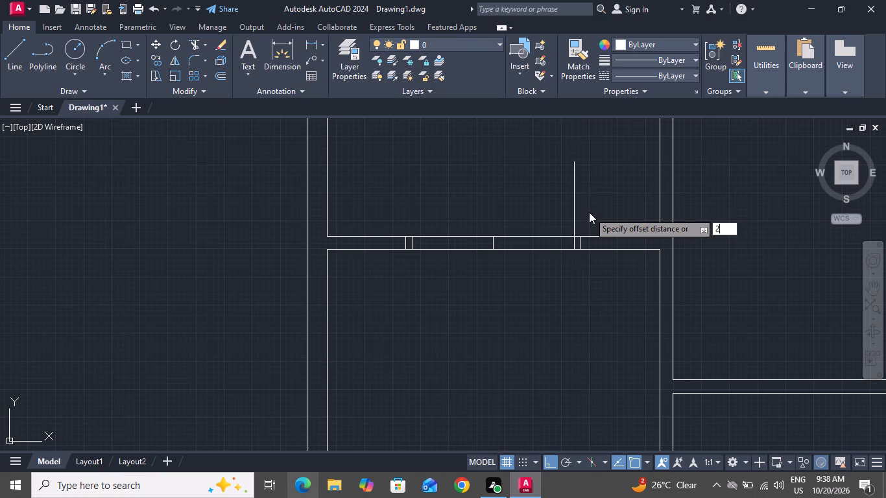
pyautogui.hotkey('shift', '"')
pyautogui.press('Return')
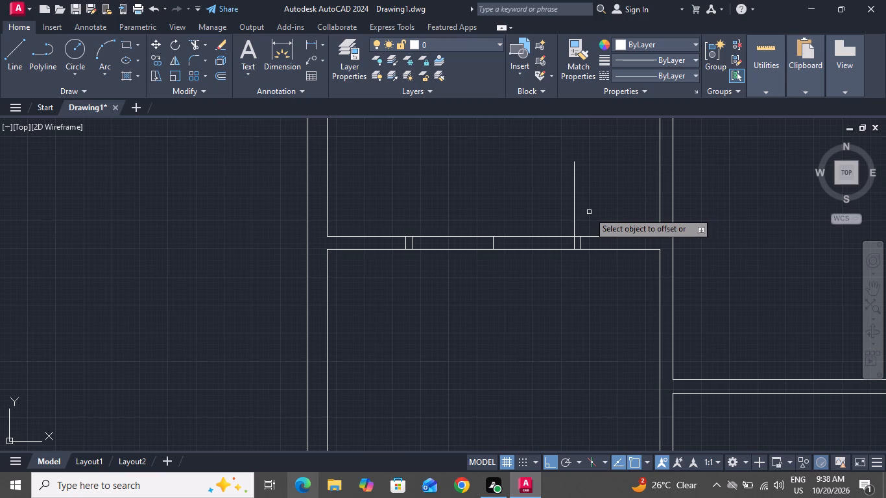
pyautogui.click(575, 229)
pyautogui.click(499, 240)
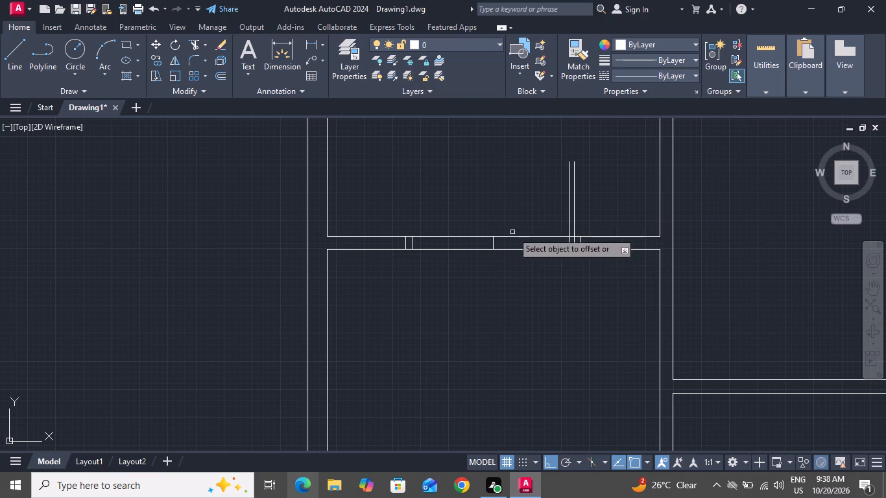
pyautogui.rightClick(527, 206)
pyautogui.click(546, 226)
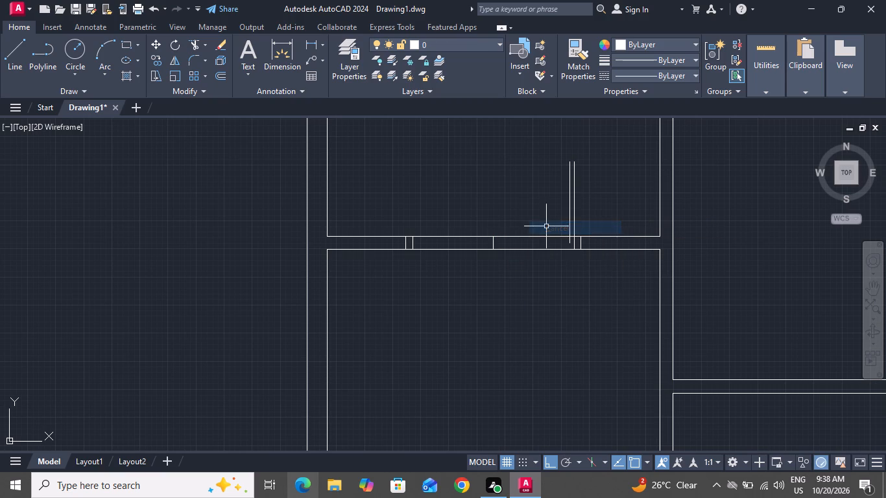
# Draw the door swing as a three-point arc from the centre line's midpoint through the inner leaf line's top end to the outer one's.
pyautogui.write('a')
pyautogui.press('space')
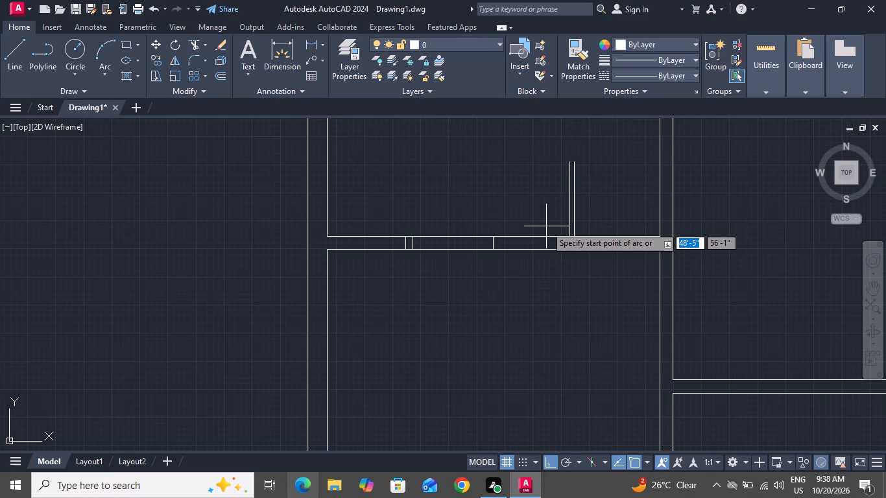
pyautogui.click(494, 241)
pyautogui.scroll(1, 568, 145)
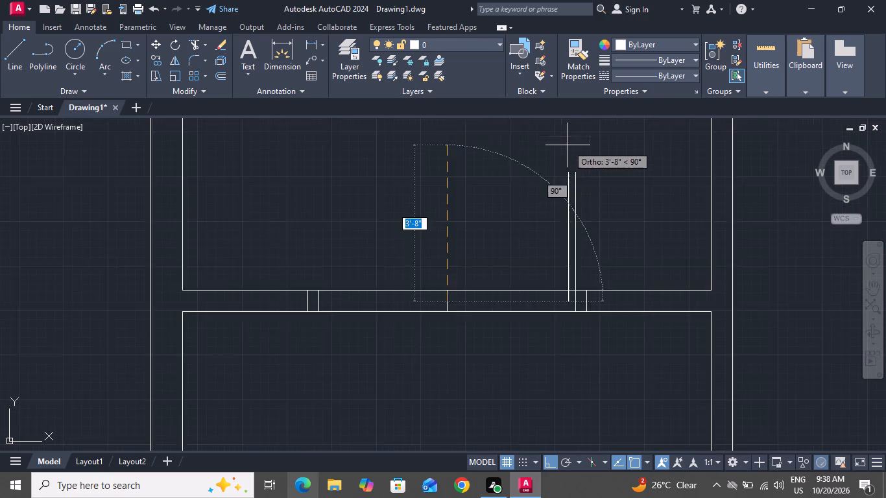
pyautogui.scroll(1, 568, 145)
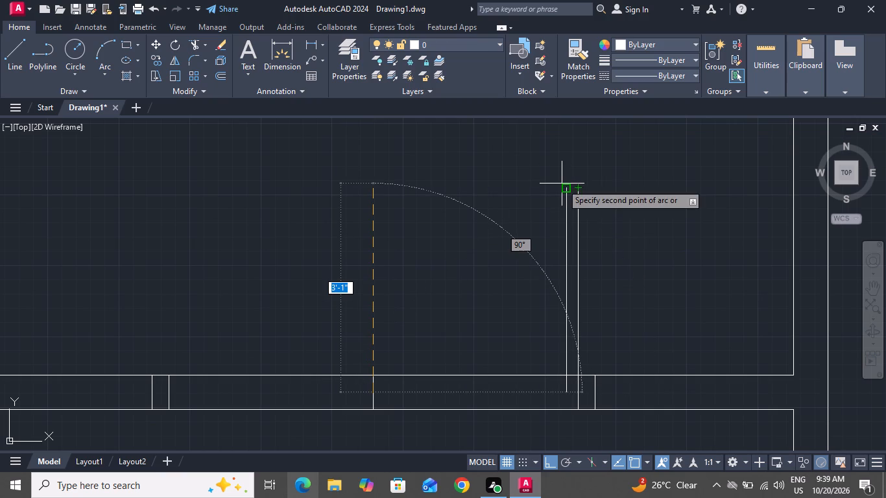
pyautogui.scroll(3, 557, 187)
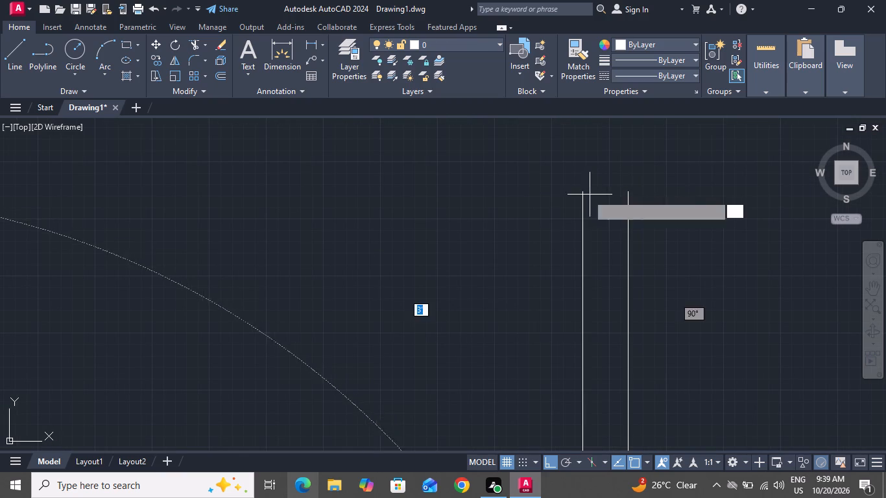
pyautogui.click(582, 189)
pyautogui.click(632, 189)
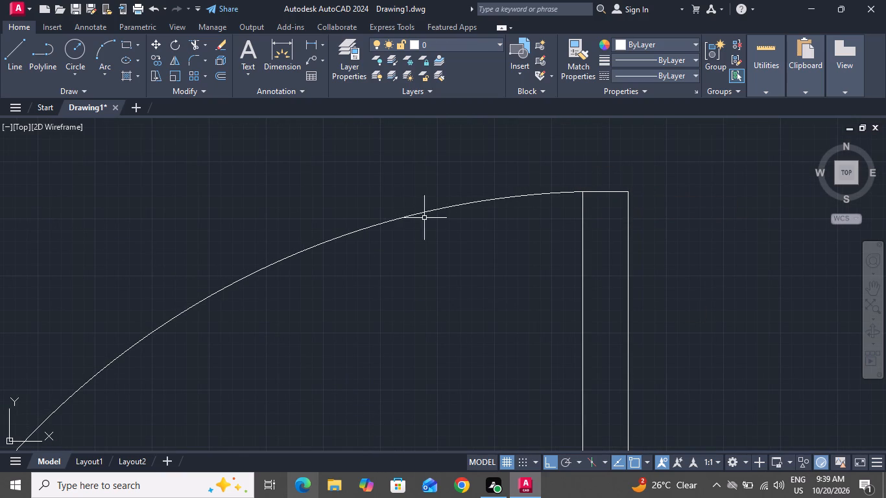
# Close the door leaf's wall end with a 2" horizontal line between the two leaf lines.
pyautogui.click(10, 63)
pyautogui.scroll(-2, 422, 266)
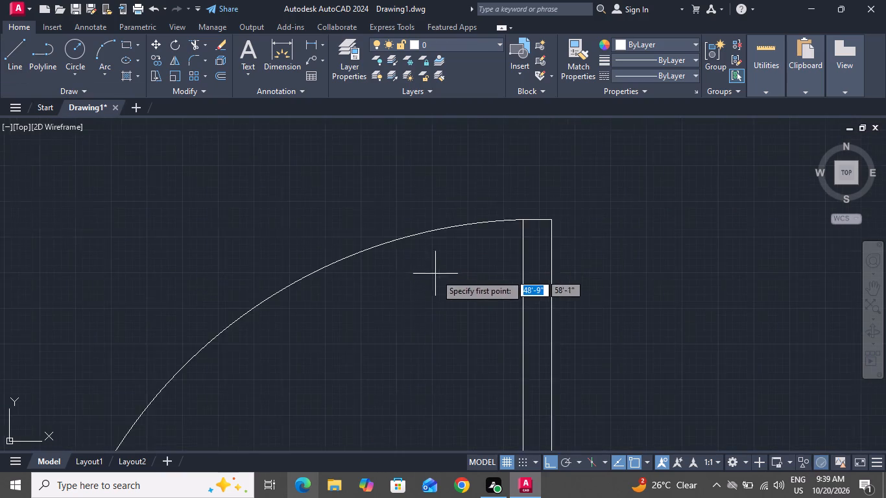
pyautogui.scroll(-2, 440, 278)
pyautogui.scroll(3, 463, 409)
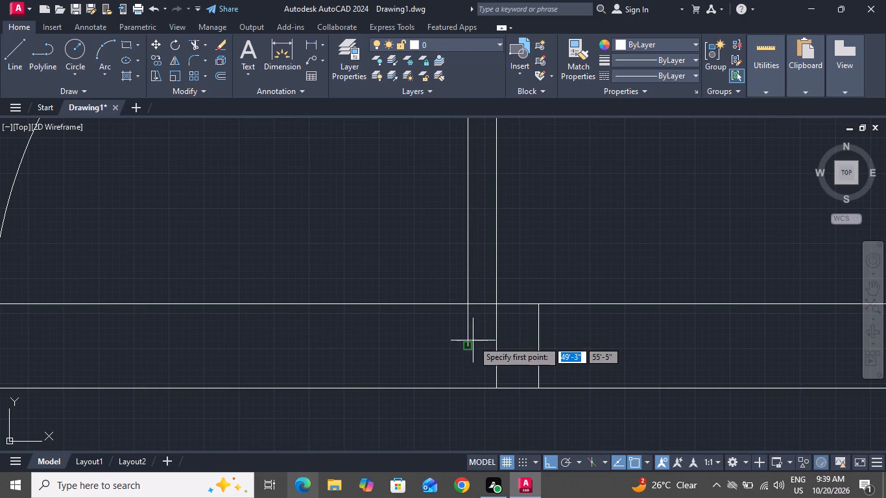
pyautogui.click(472, 344)
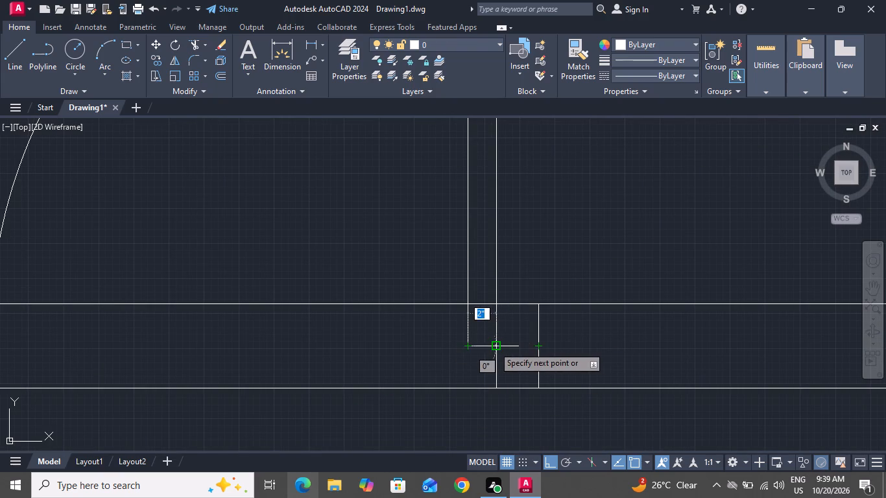
pyautogui.click(494, 345)
pyautogui.rightClick(494, 345)
pyautogui.click(534, 225)
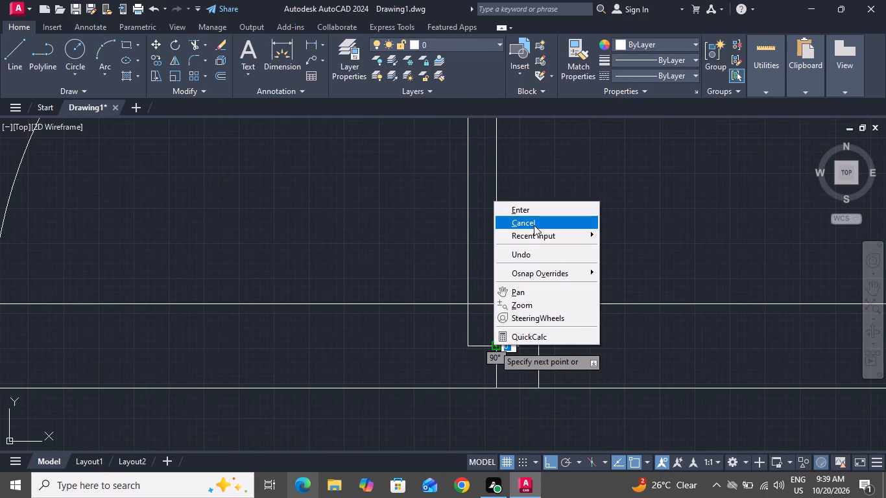
# Trim the right leaf's outer line inside the wall and both wall lines across the right half of the door opening.
pyautogui.click(197, 38)
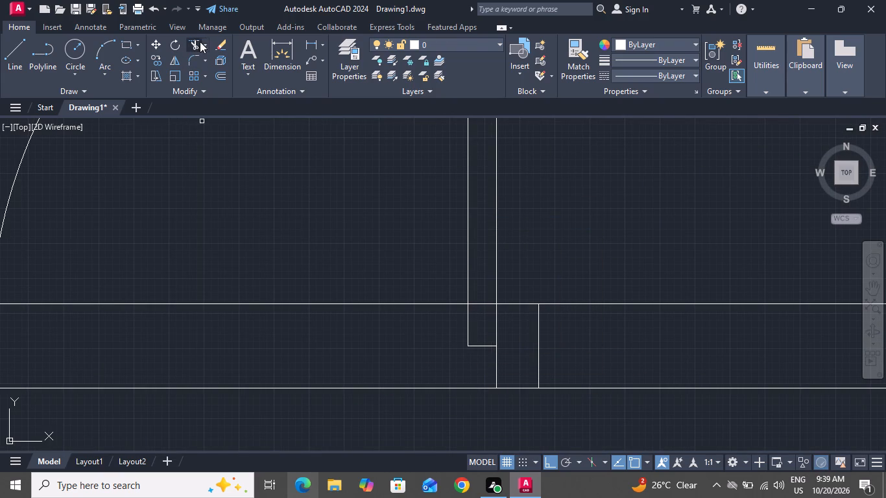
pyautogui.click(491, 335)
pyautogui.click(521, 325)
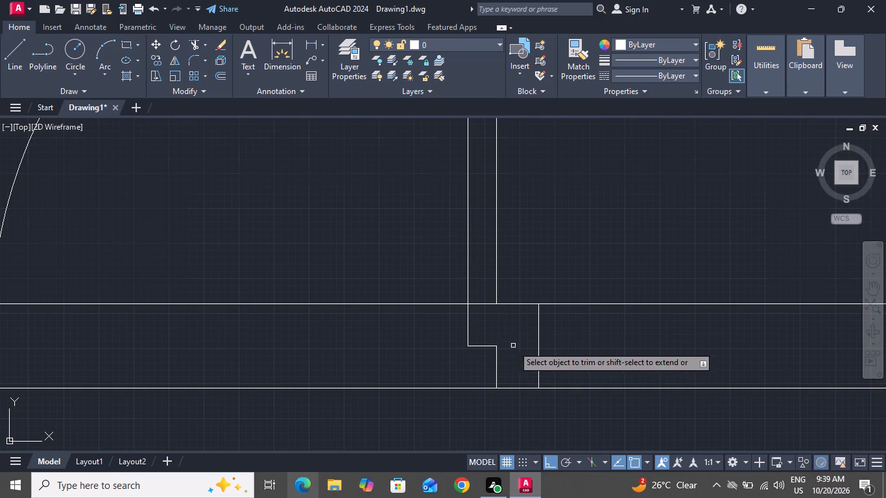
pyautogui.scroll(-2, 512, 347)
pyautogui.click(409, 327)
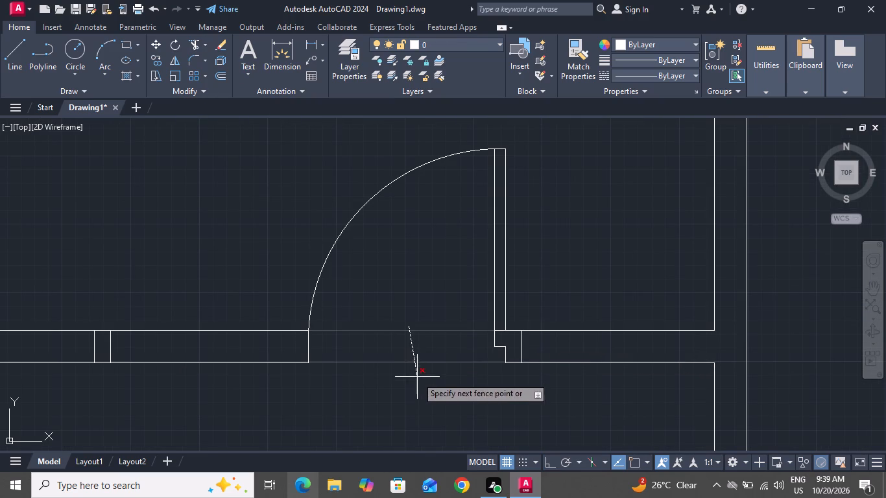
pyautogui.click(417, 376)
pyautogui.rightClick(415, 345)
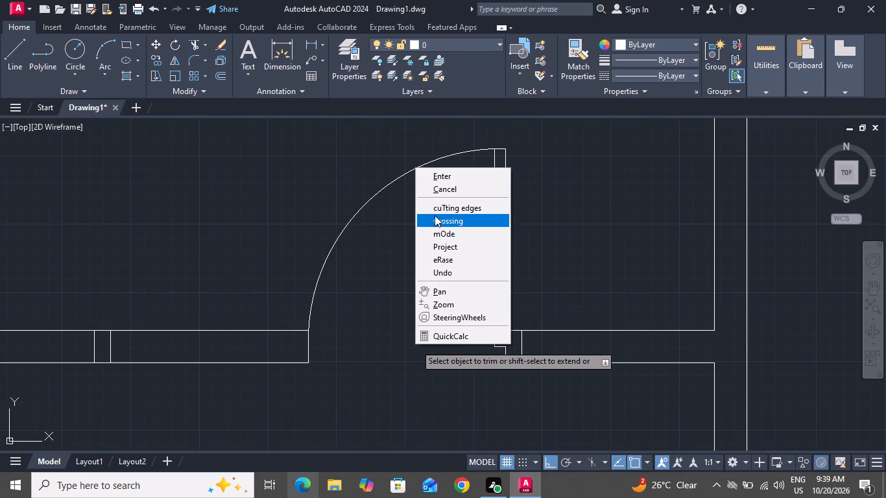
pyautogui.click(440, 184)
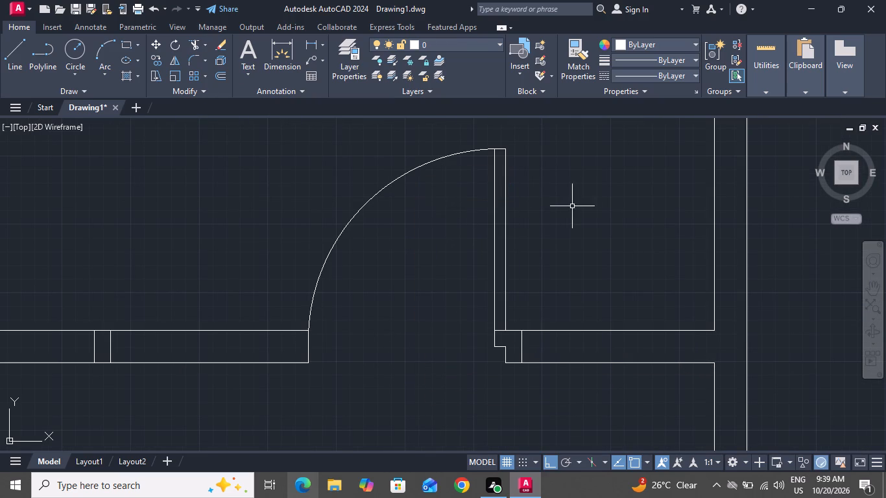
# Mirror the right door leaf and swing arc about a vertical axis through the opening's centre, keeping the original.
pyautogui.click(572, 204)
pyautogui.click(326, 313)
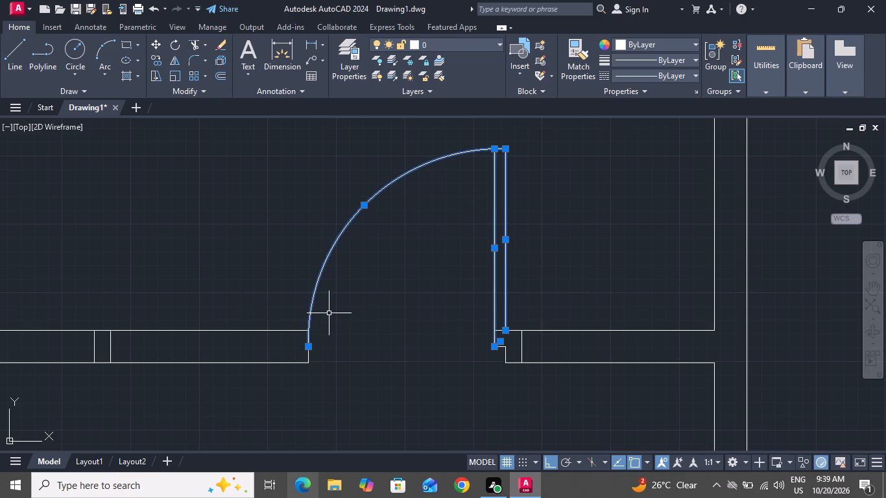
pyautogui.write('mi')
pyautogui.press('space')
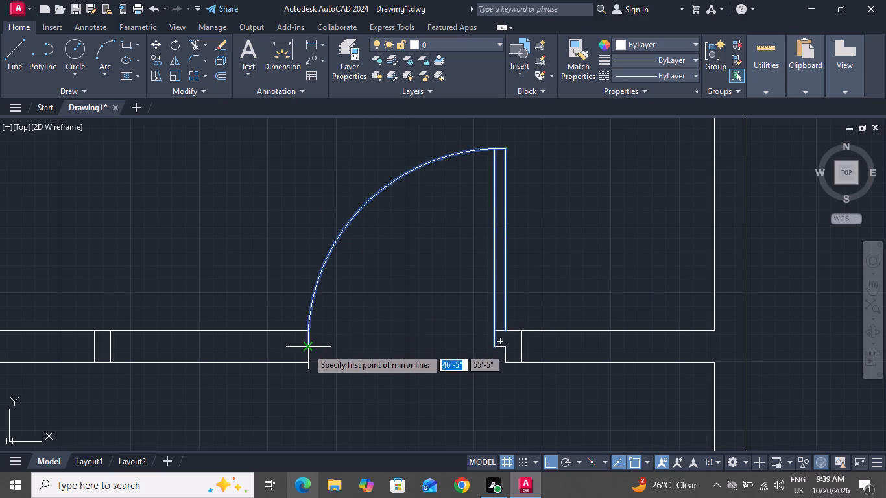
pyautogui.click(307, 348)
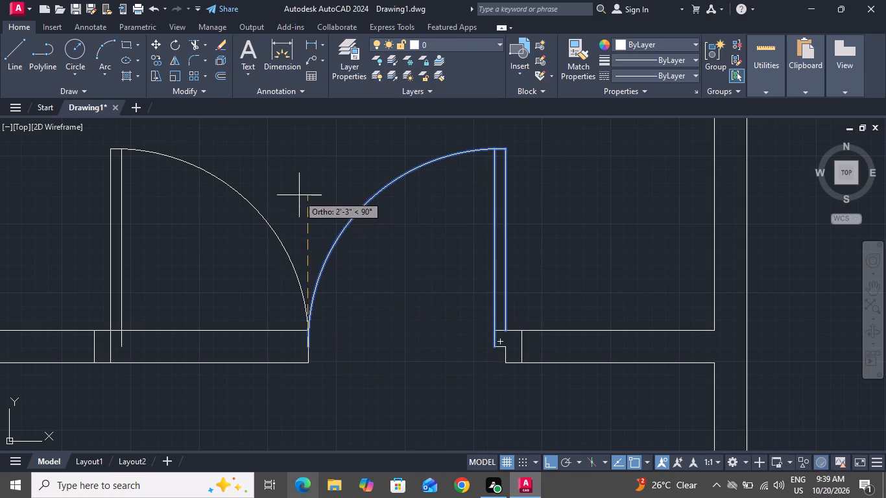
pyautogui.click(304, 141)
pyautogui.moveTo(331, 194); pyautogui.dragTo(304, 141)
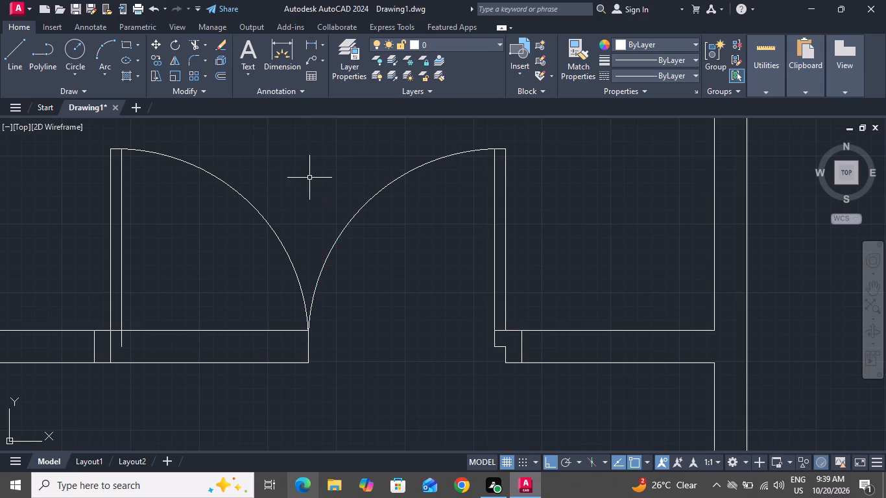
# Close the mirrored left leaf's wall end with a 2" horizontal line between its two leaf lines.
pyautogui.scroll(-1, 326, 290)
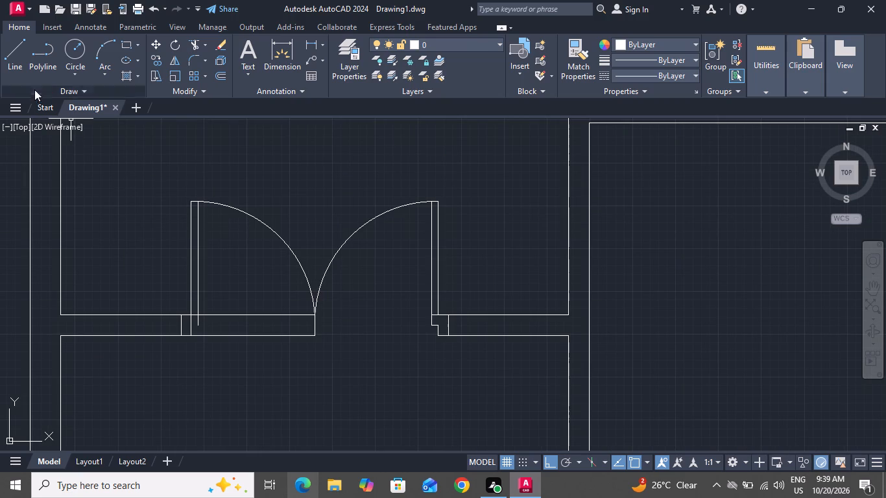
pyautogui.click(8, 42)
pyautogui.scroll(2, 213, 337)
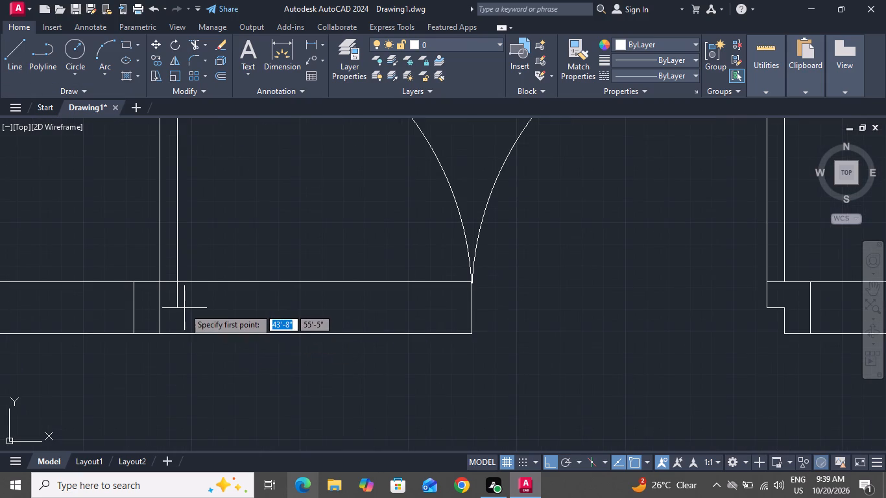
pyautogui.click(182, 308)
pyautogui.click(160, 309)
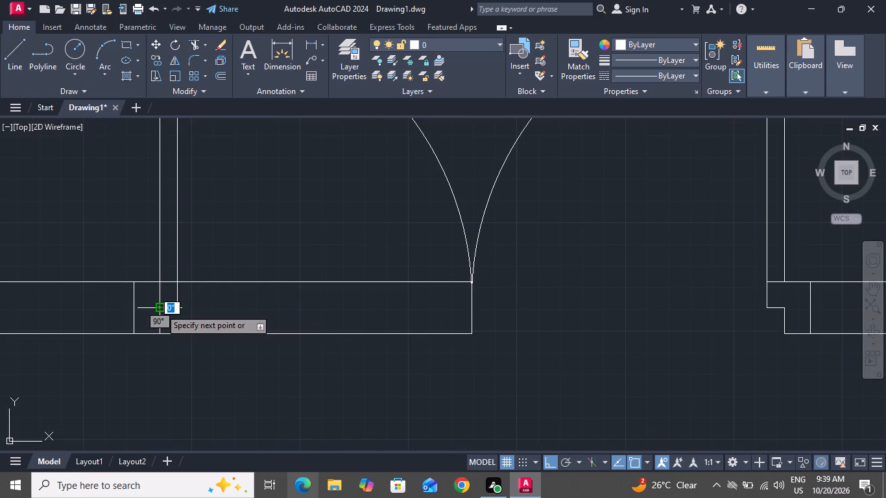
pyautogui.rightClick(160, 309)
pyautogui.click(206, 326)
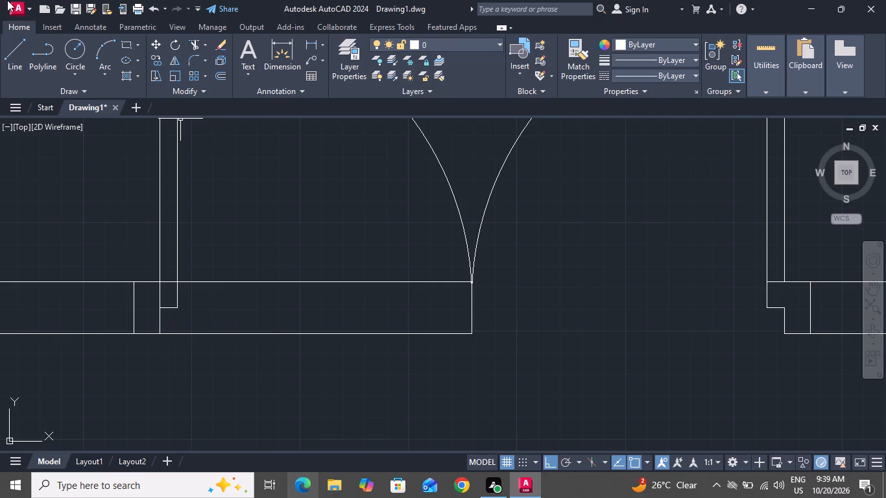
# Trim the left leaf's outer line inside the wall, both wall lines across the opening's left half, and the centre line below the arcs.
pyautogui.click(194, 44)
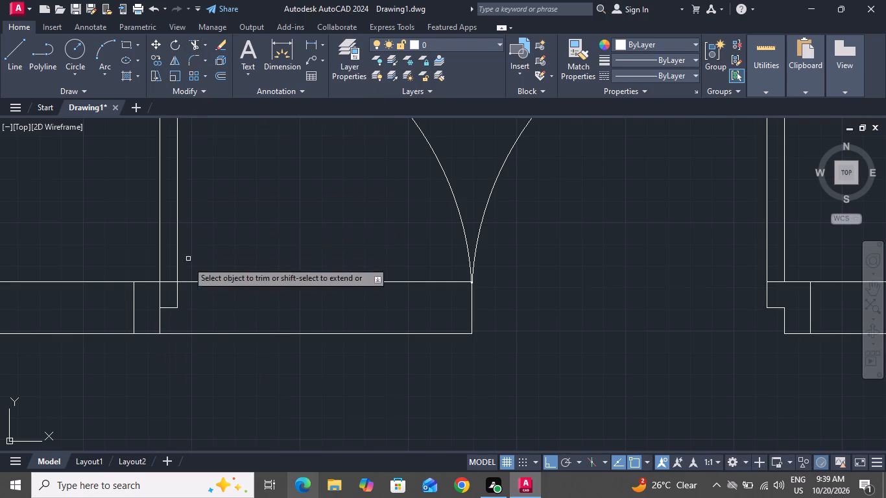
pyautogui.click(169, 295)
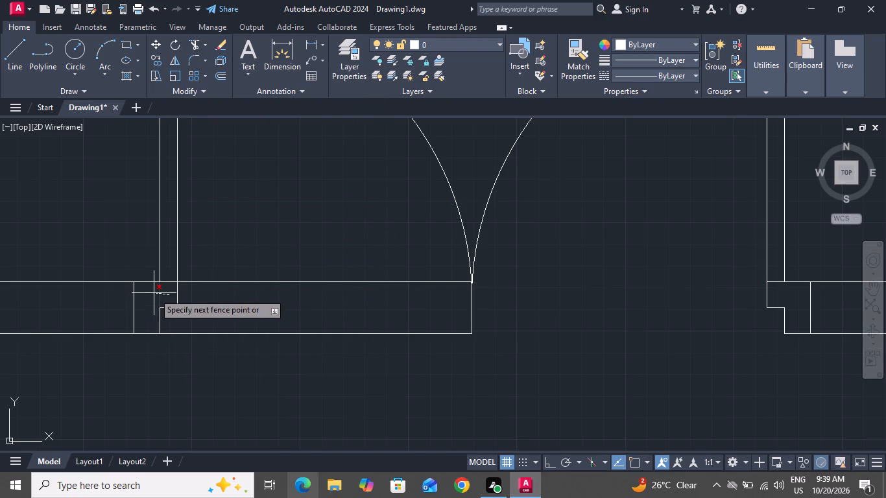
pyautogui.click(154, 292)
pyautogui.click(285, 260)
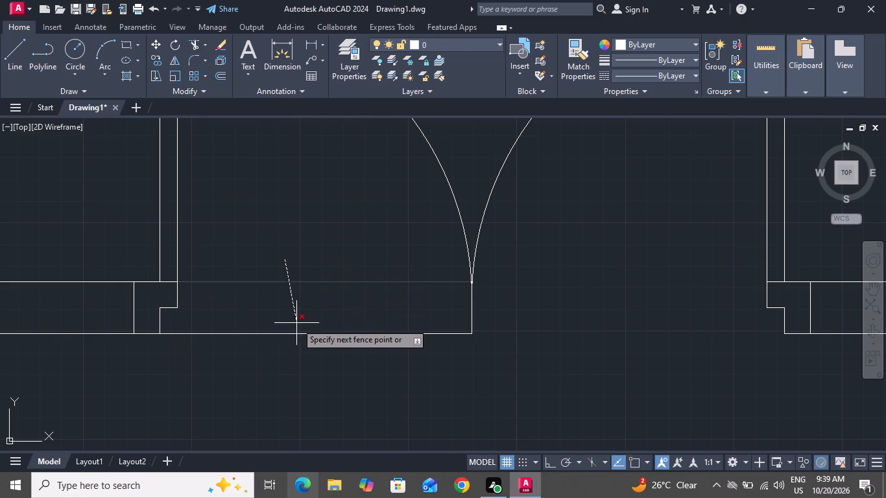
pyautogui.click(302, 353)
pyautogui.click(494, 329)
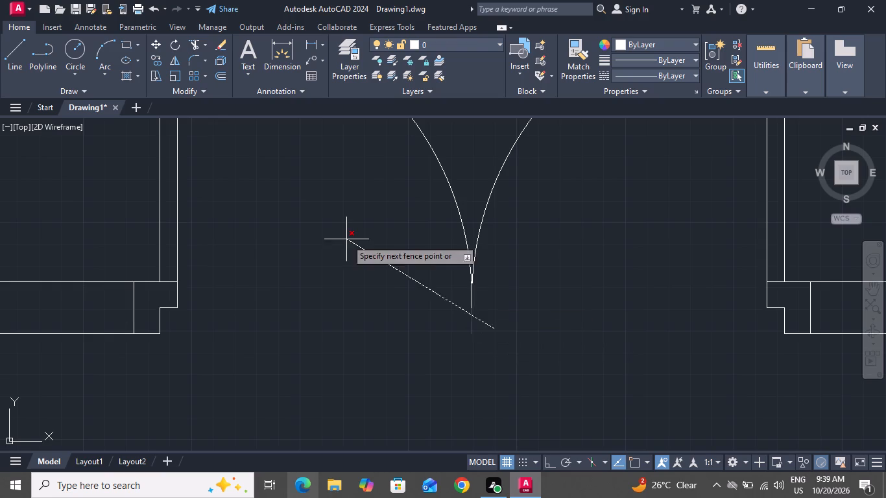
pyautogui.click(387, 285)
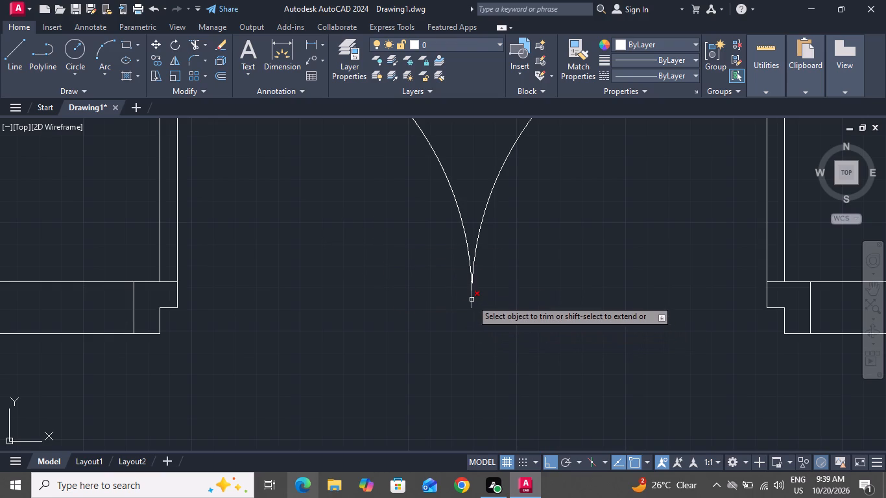
pyautogui.click(472, 300)
pyautogui.rightClick(473, 326)
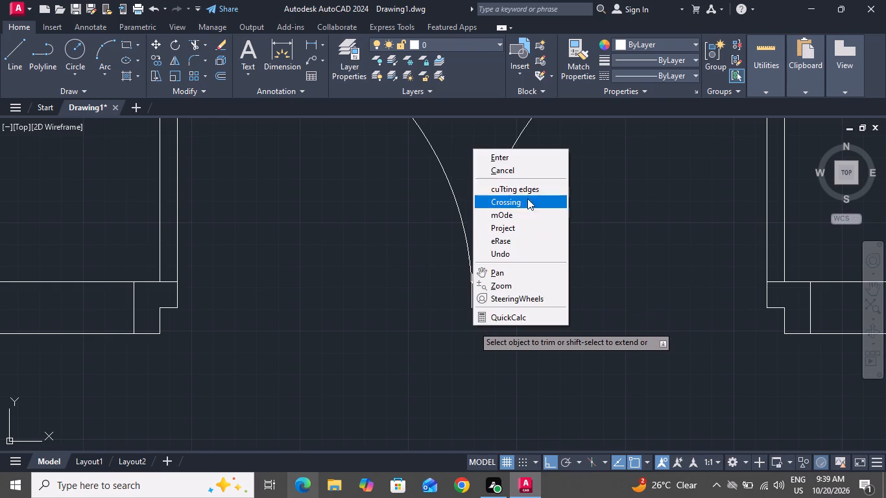
pyautogui.click(522, 175)
# Draw a vertical line across the wall left of the double door, from the lower wall line's midpoint to the upper wall line.
pyautogui.scroll(-3, 525, 211)
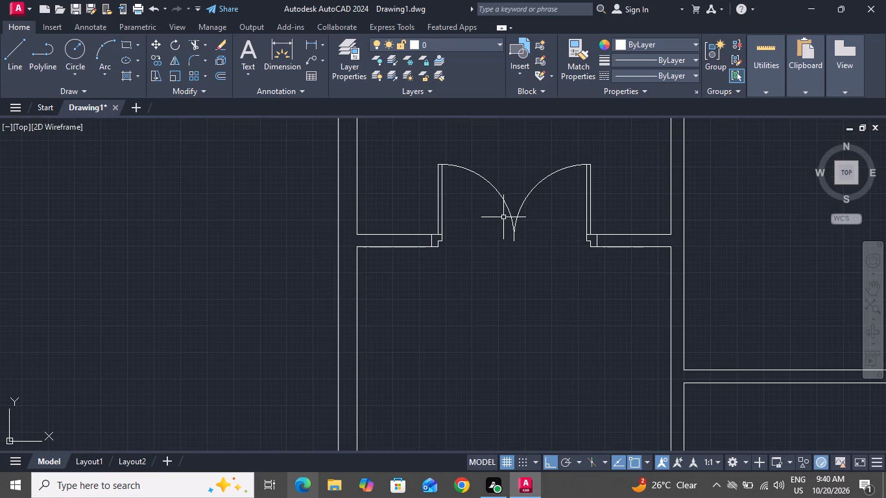
pyautogui.click(14, 59)
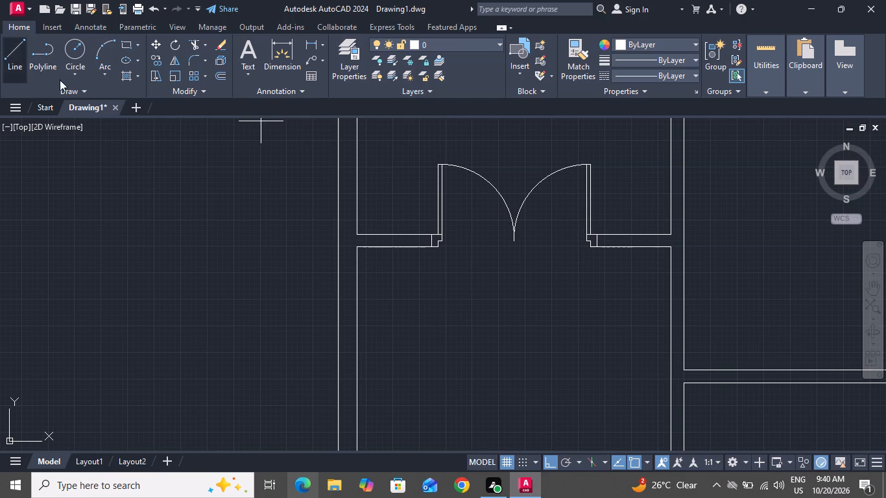
pyautogui.scroll(3, 387, 243)
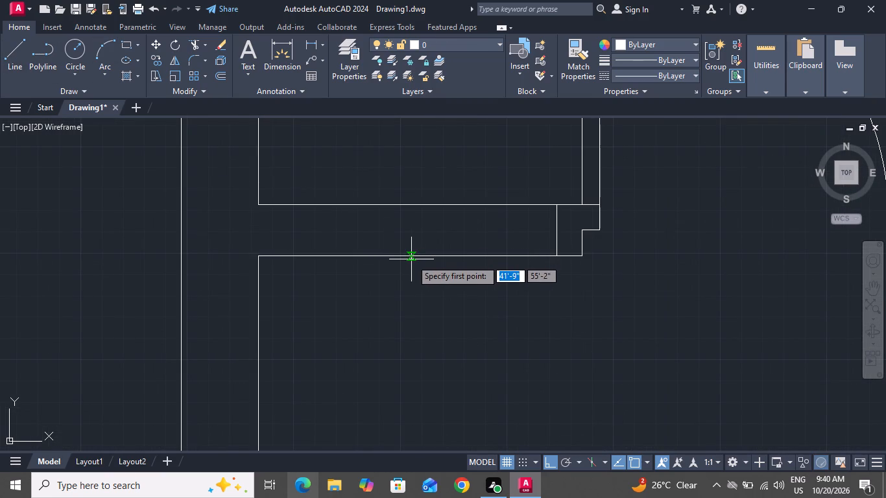
pyautogui.click(404, 255)
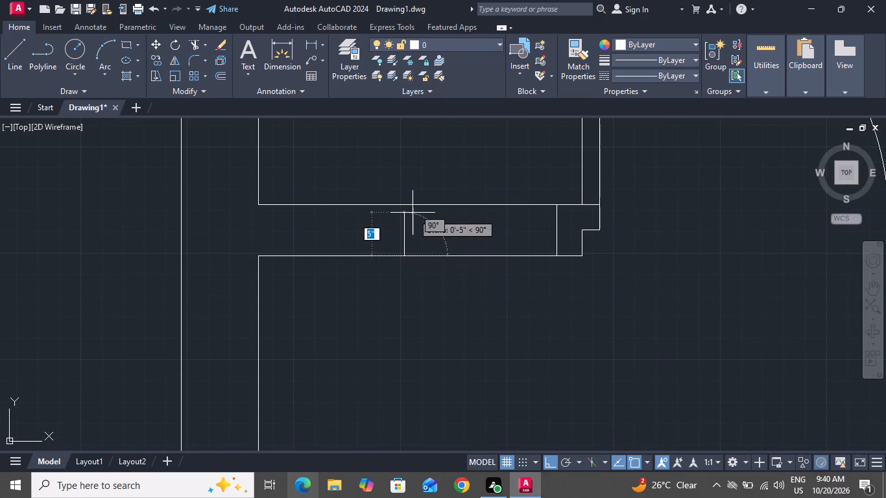
pyautogui.click(402, 202)
pyautogui.rightClick(402, 202)
pyautogui.click(412, 217)
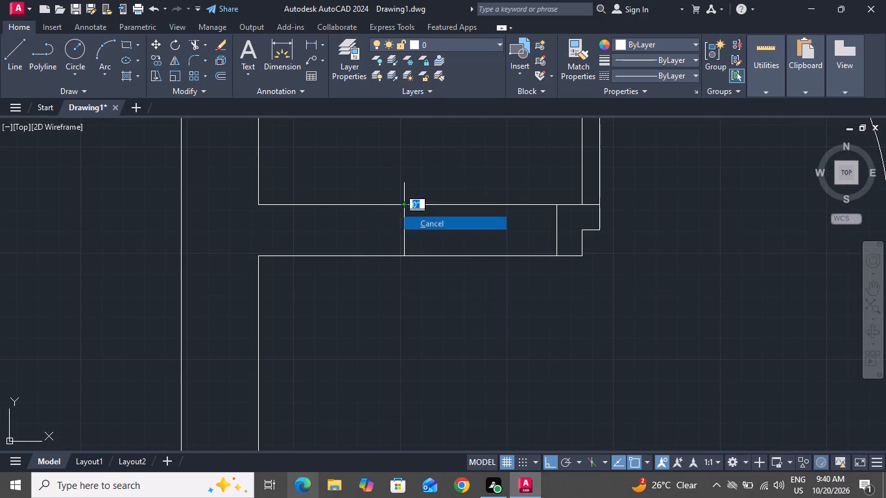
# Offset the vertical line across the left wall segment 1' to each side.
pyautogui.write('o')
pyautogui.press('space')
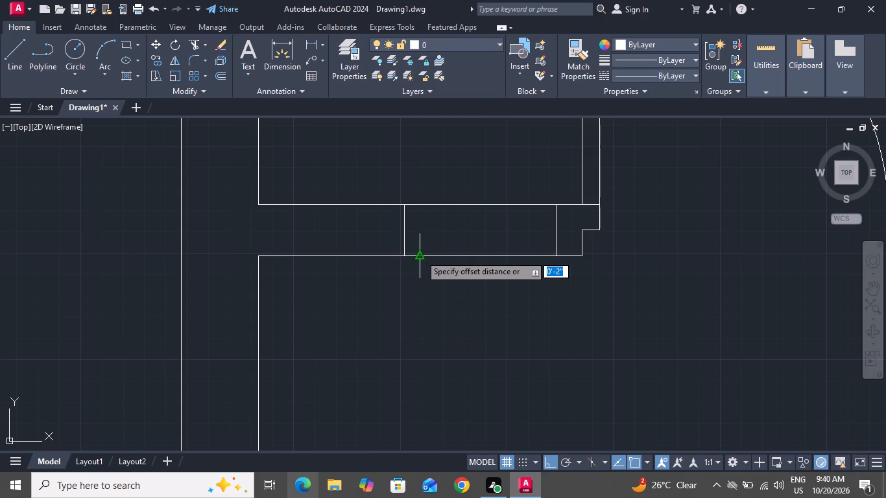
pyautogui.write("1'")
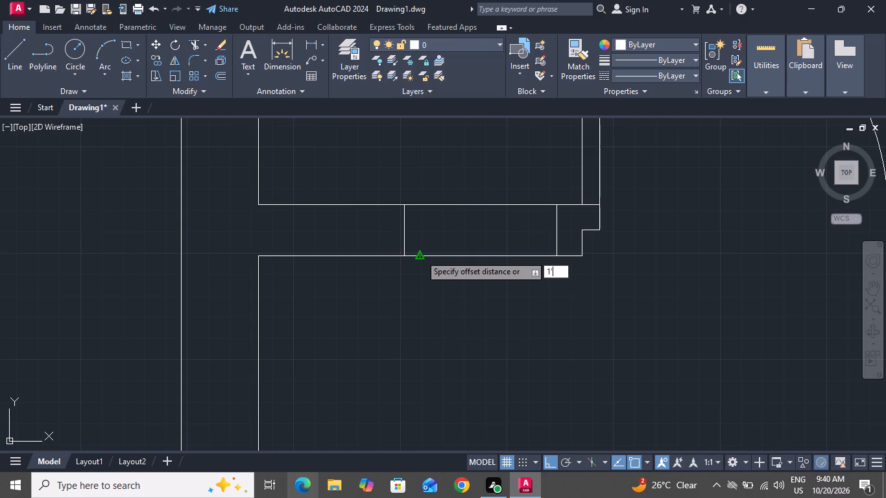
pyautogui.press('Return')
pyautogui.click(408, 236)
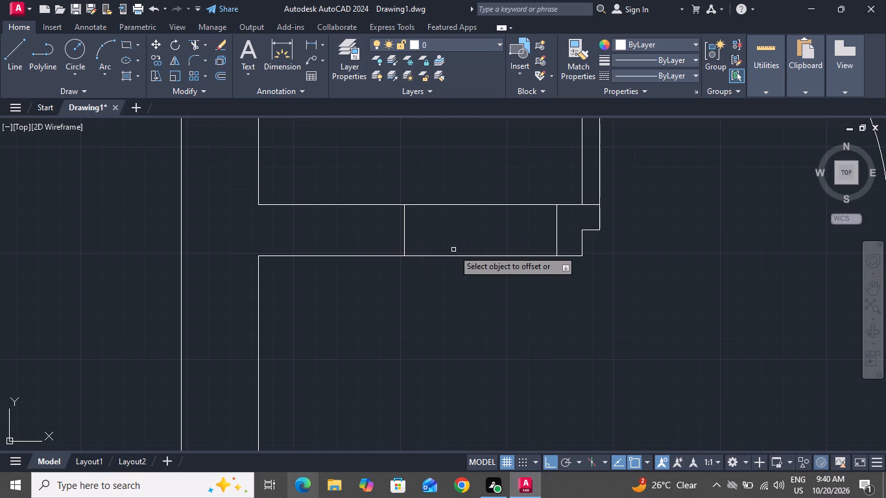
pyautogui.click(405, 241)
pyautogui.click(492, 237)
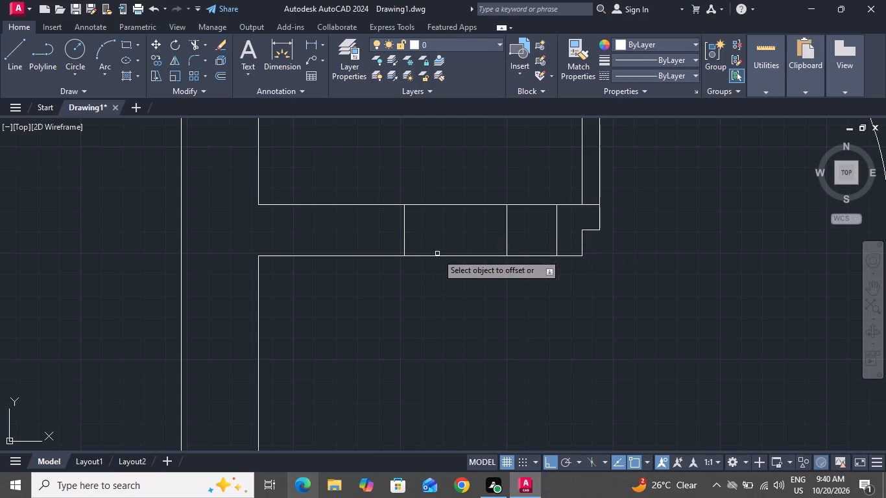
pyautogui.click(403, 238)
pyautogui.click(356, 256)
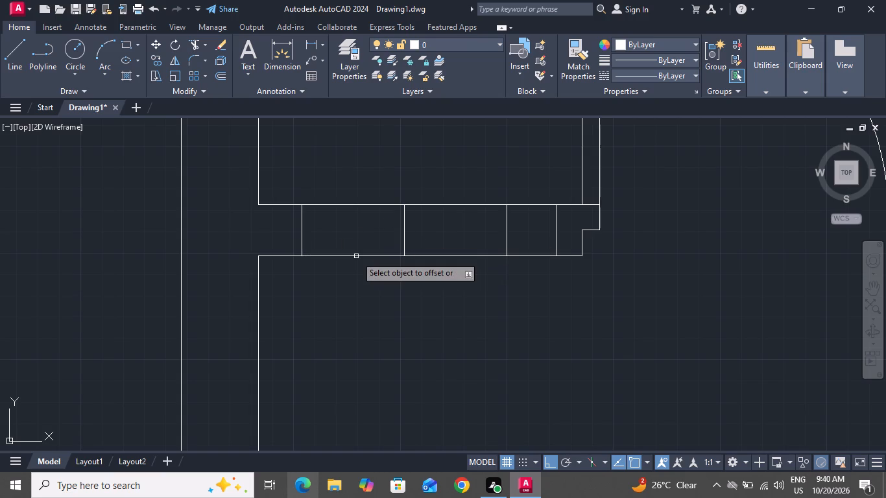
pyautogui.rightClick(356, 256)
pyautogui.click(383, 264)
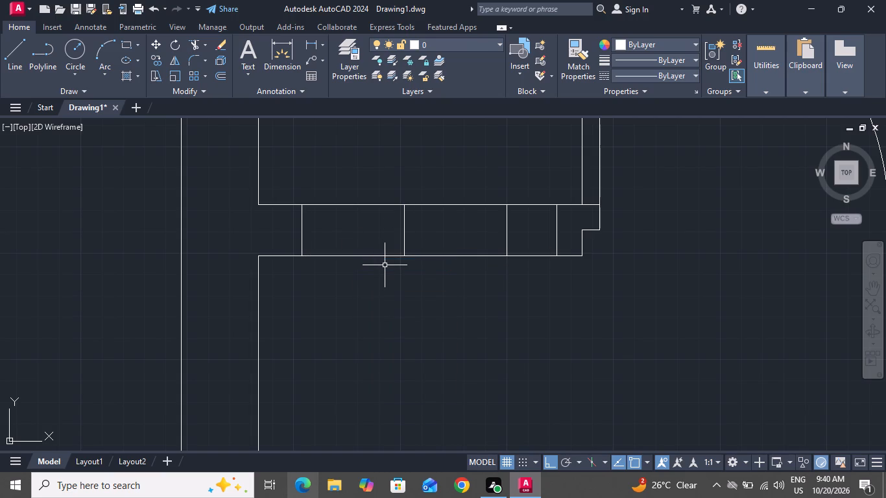
# Offset the two outer vertical window lines in the left wall segment 2" outward, away from the central vertical line.
pyautogui.write('o')
pyautogui.press('space')
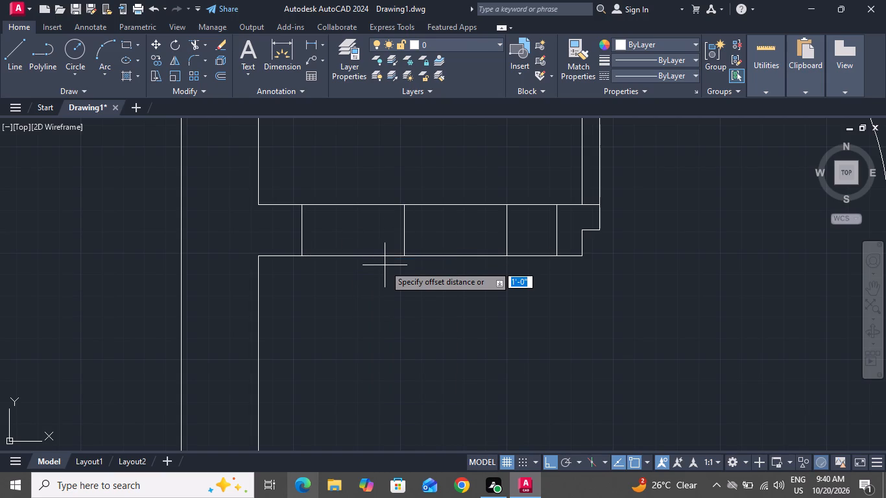
pyautogui.press('2')
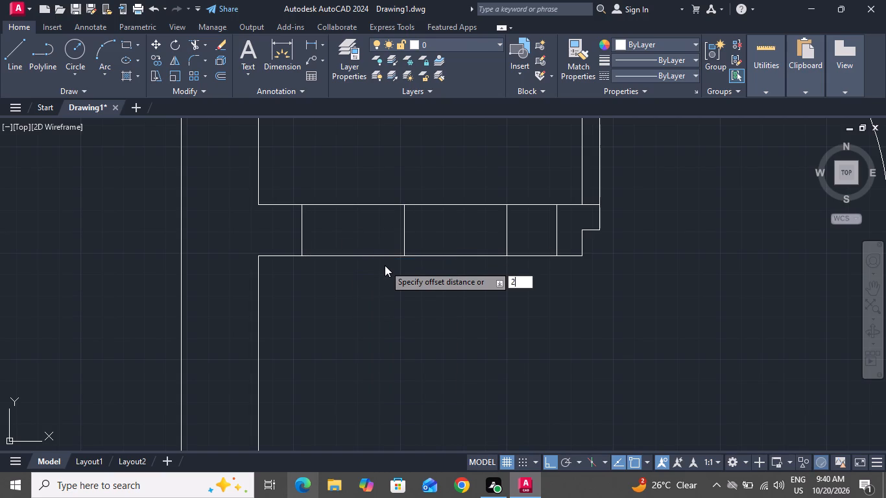
pyautogui.hotkey('shift', '"')
pyautogui.press('Return')
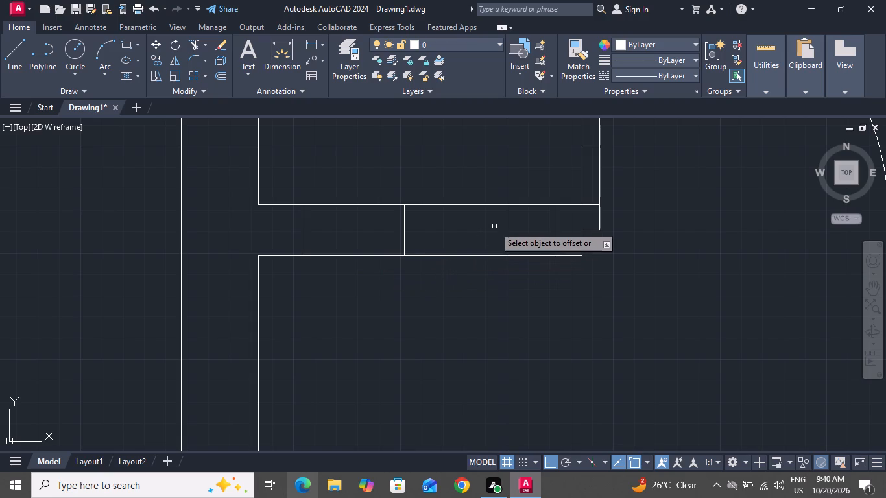
pyautogui.click(507, 221)
pyautogui.click(568, 221)
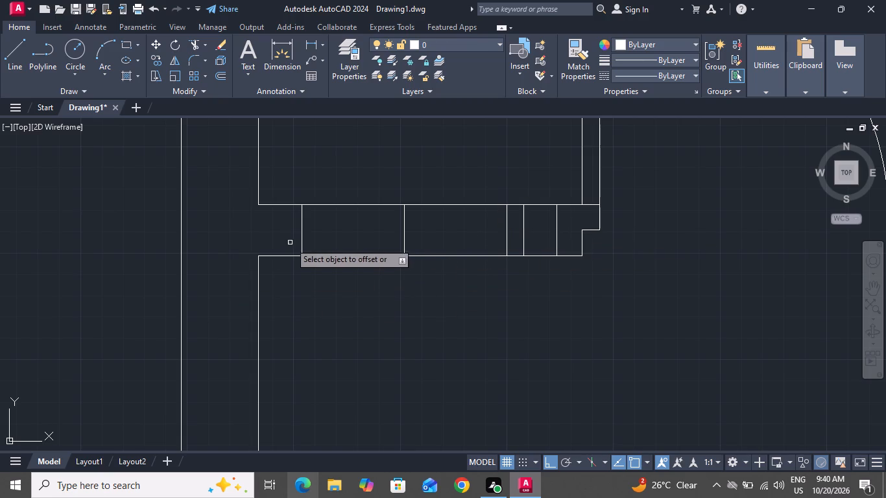
pyautogui.click(302, 232)
pyautogui.click(281, 237)
pyautogui.rightClick(281, 240)
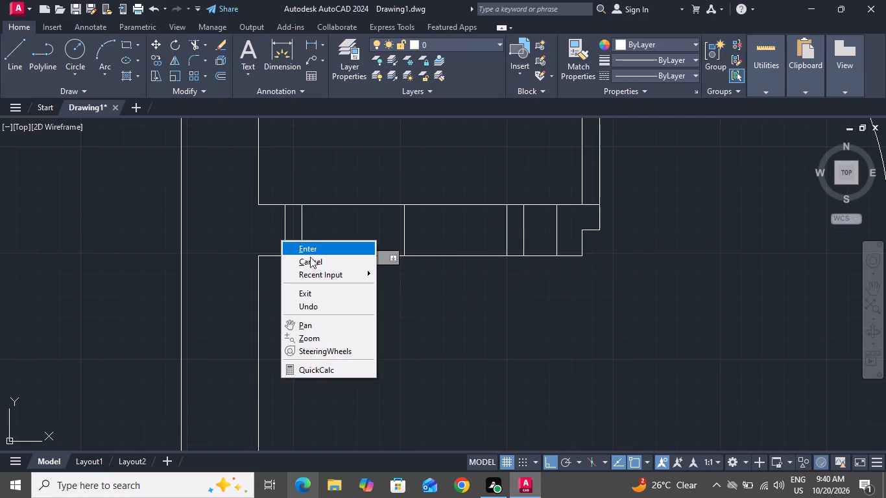
pyautogui.click(317, 263)
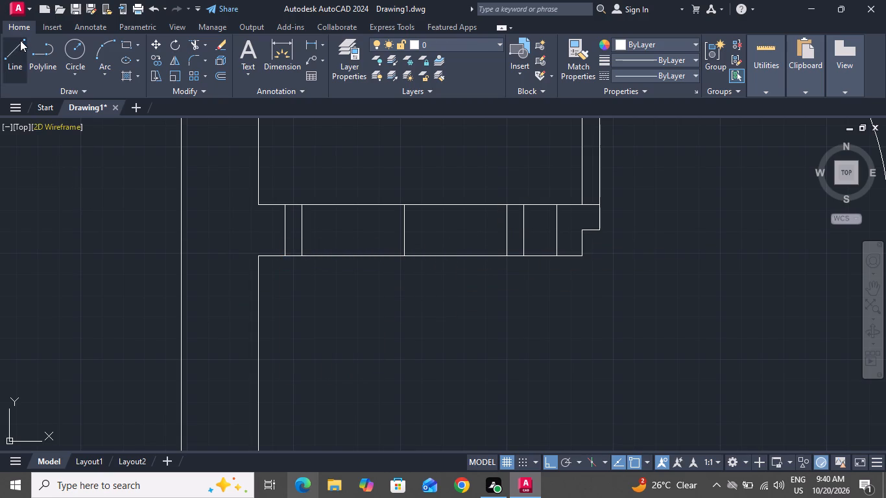
# Draw a horizontal centre line through the left window, from the inner left jamb line's midpoint to the outermost right jamb line.
pyautogui.click(20, 45)
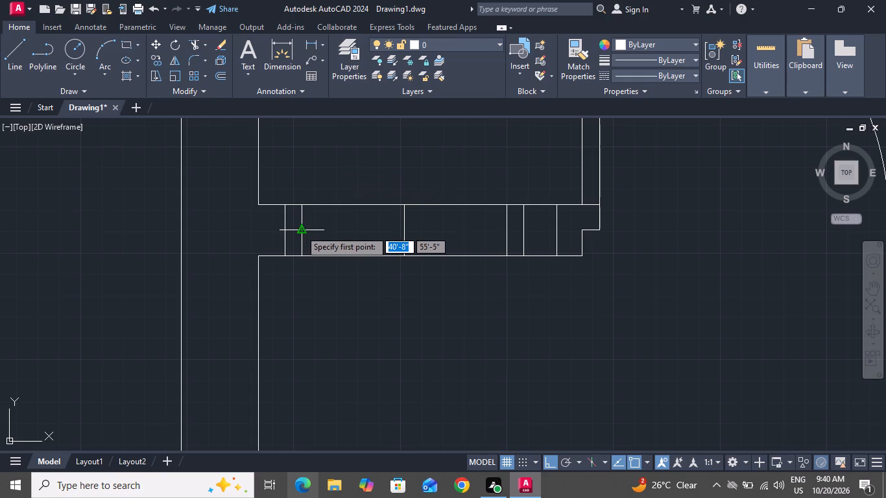
pyautogui.click(300, 230)
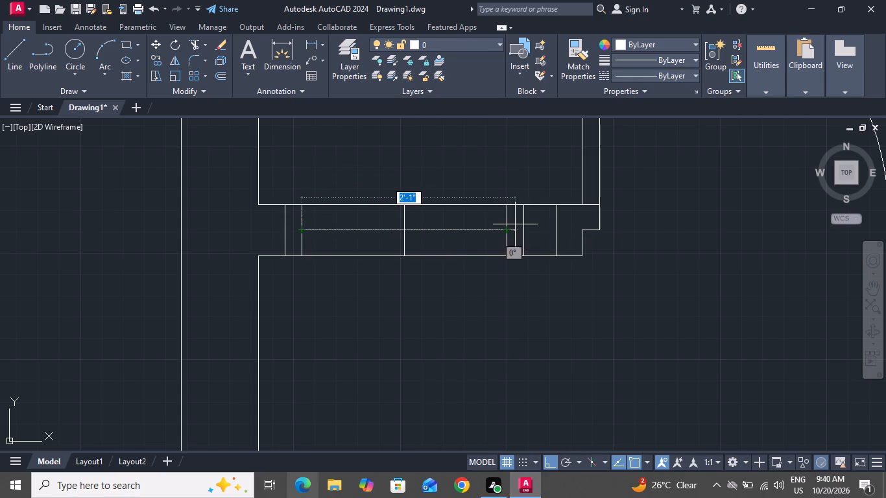
pyautogui.click(523, 233)
pyautogui.rightClick(520, 233)
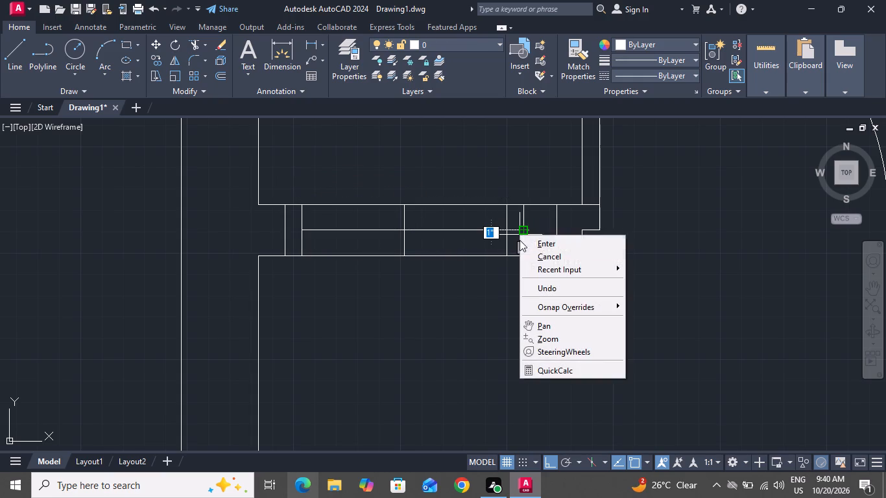
pyautogui.click(528, 253)
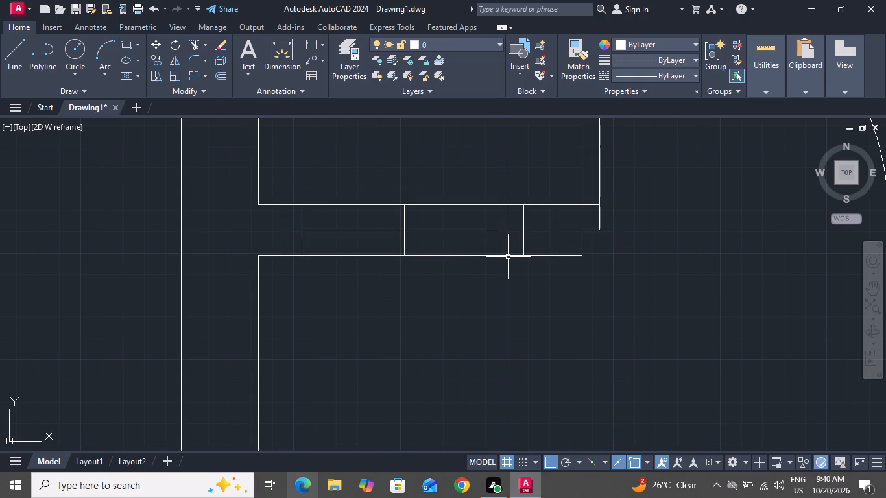
# Offset the left window's horizontal centre line 1" above and 1" below.
pyautogui.write('o 1')
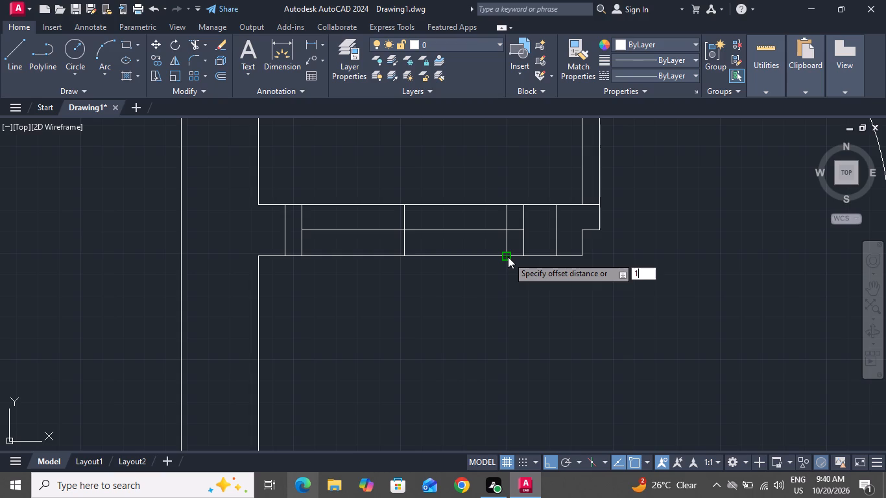
pyautogui.hotkey('shift', '"')
pyautogui.press('Return')
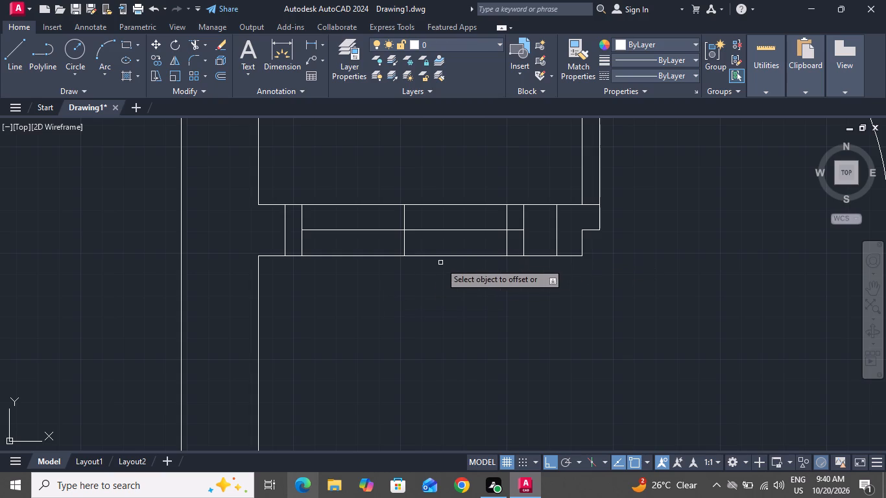
pyautogui.click(453, 228)
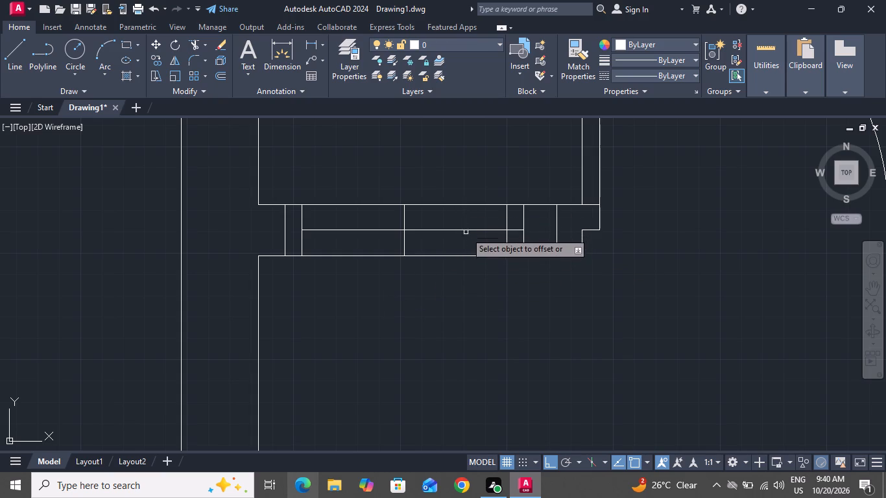
pyautogui.click(475, 227)
pyautogui.click(478, 230)
pyautogui.click(484, 268)
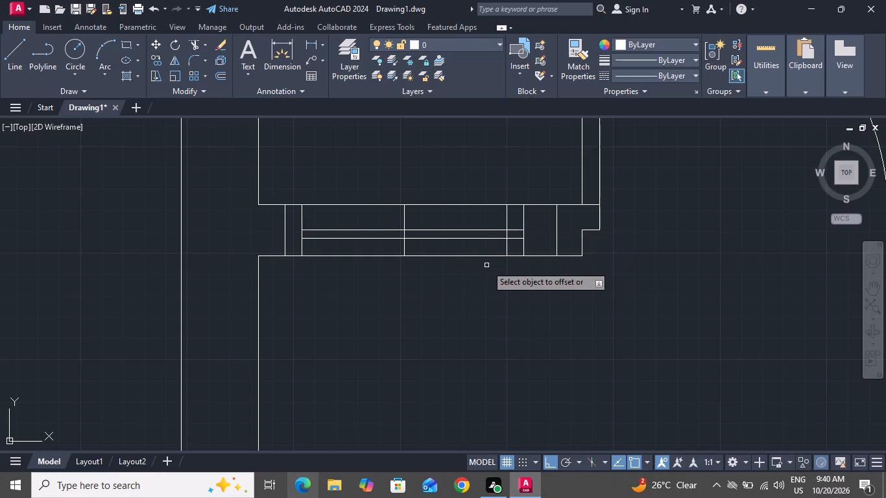
pyautogui.click(486, 229)
pyautogui.click(486, 215)
pyautogui.rightClick(486, 215)
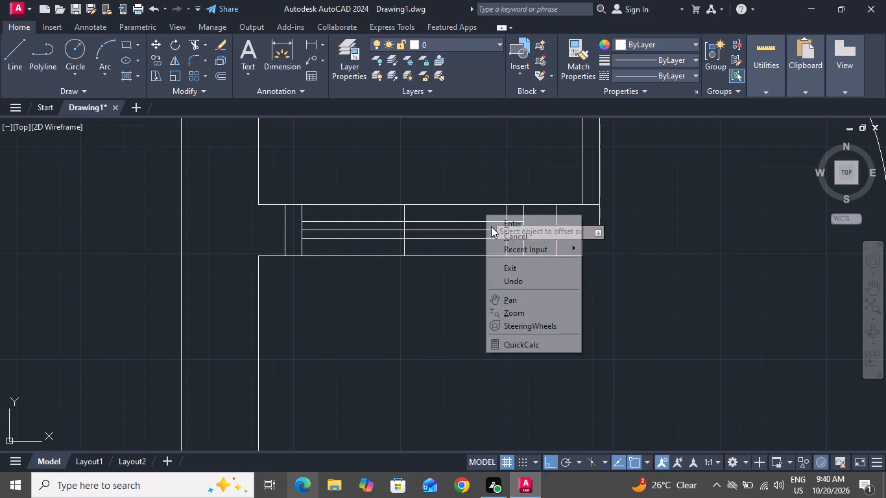
pyautogui.click(492, 237)
# Delete the central vertical line and the horizontal centre line from the left window.
pyautogui.scroll(2, 400, 239)
pyautogui.click(414, 209)
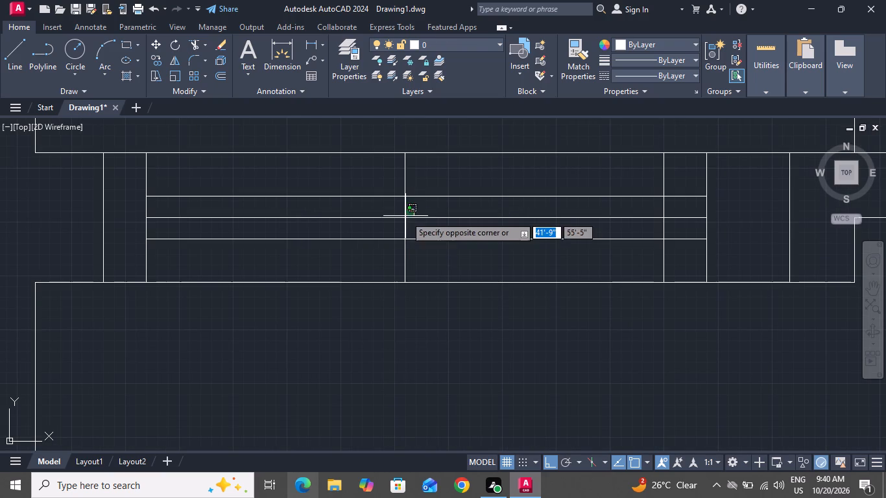
pyautogui.click(398, 227)
pyautogui.press('Delete')
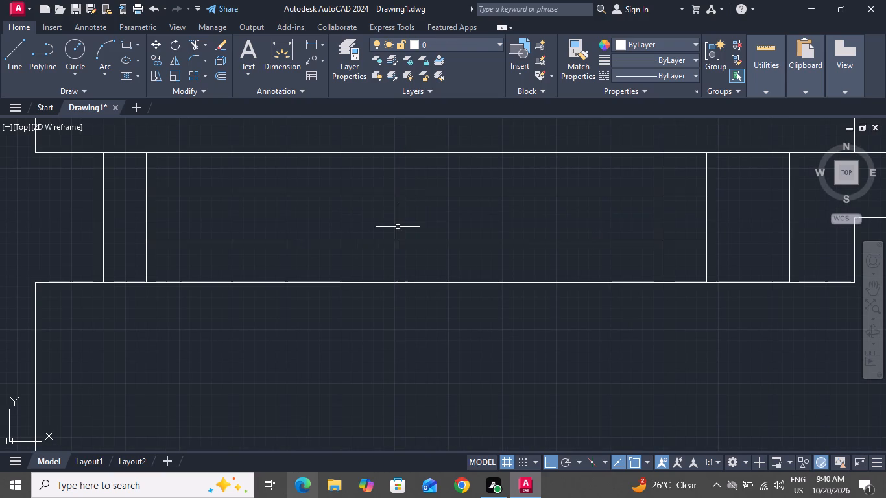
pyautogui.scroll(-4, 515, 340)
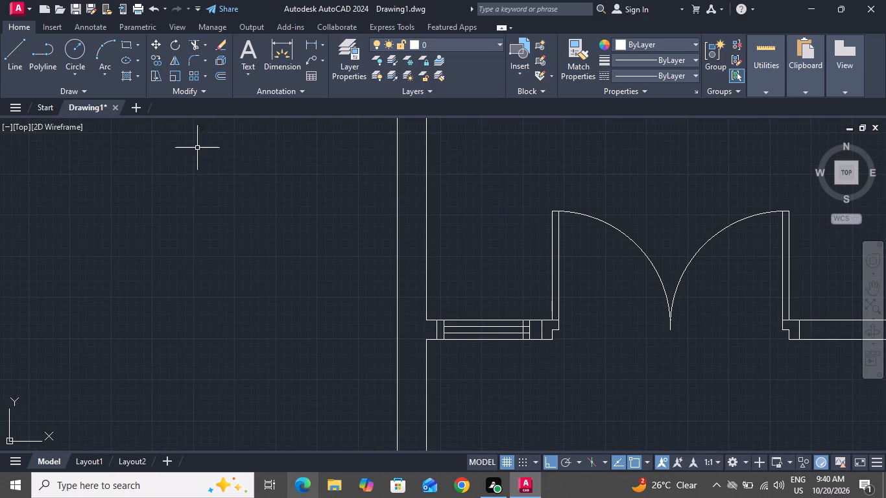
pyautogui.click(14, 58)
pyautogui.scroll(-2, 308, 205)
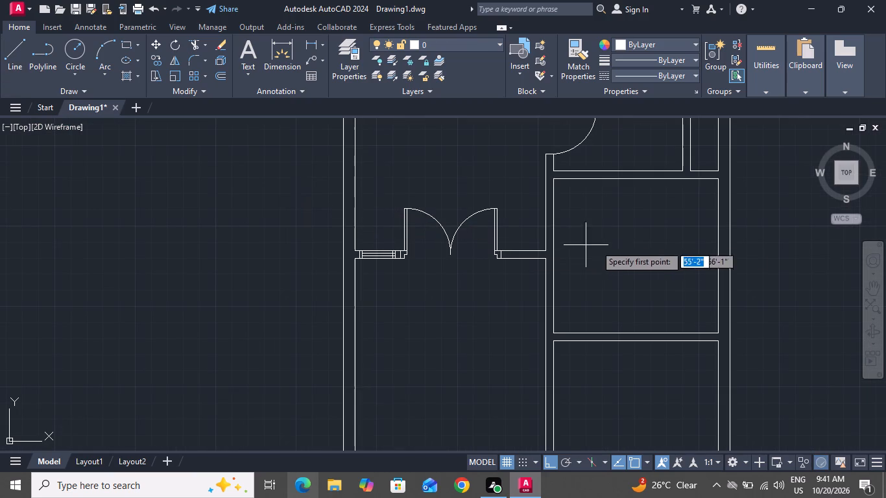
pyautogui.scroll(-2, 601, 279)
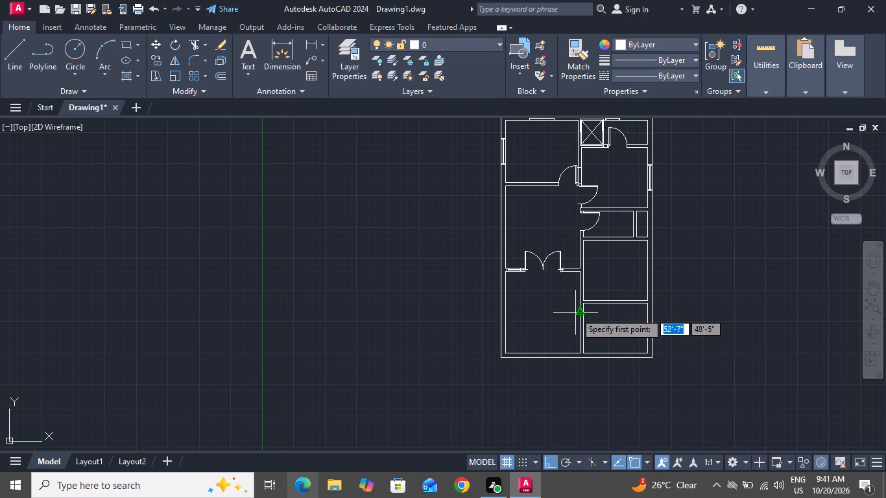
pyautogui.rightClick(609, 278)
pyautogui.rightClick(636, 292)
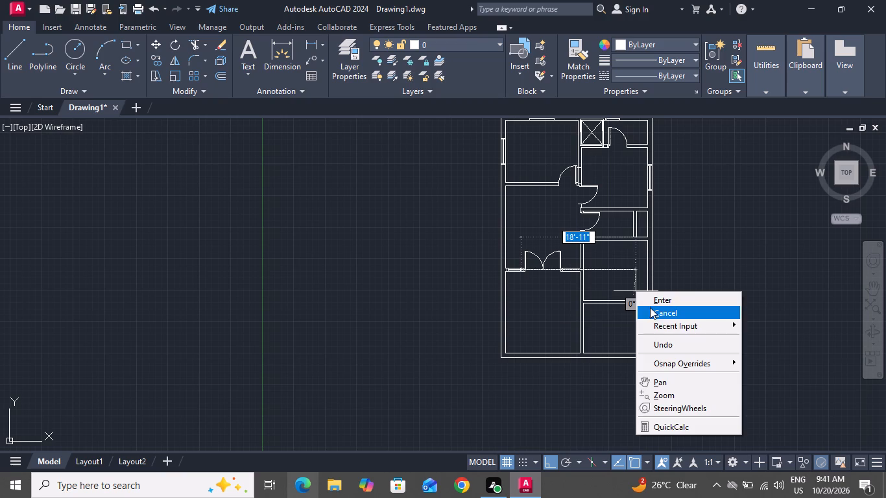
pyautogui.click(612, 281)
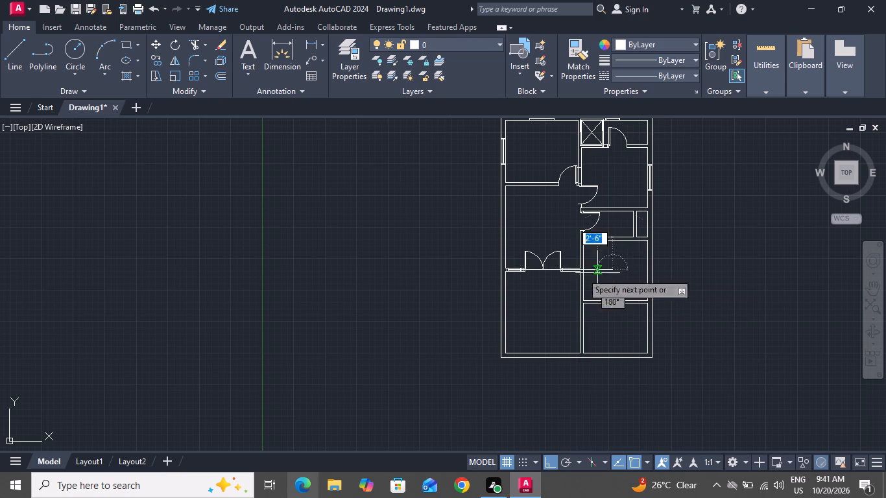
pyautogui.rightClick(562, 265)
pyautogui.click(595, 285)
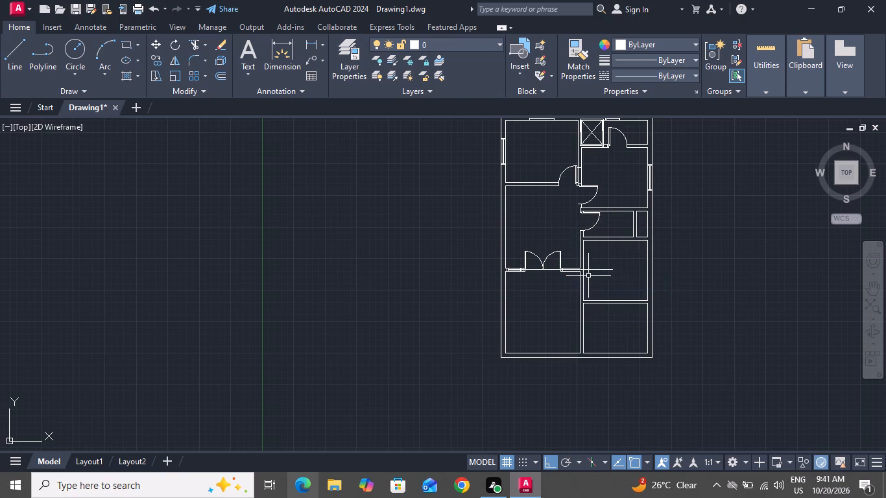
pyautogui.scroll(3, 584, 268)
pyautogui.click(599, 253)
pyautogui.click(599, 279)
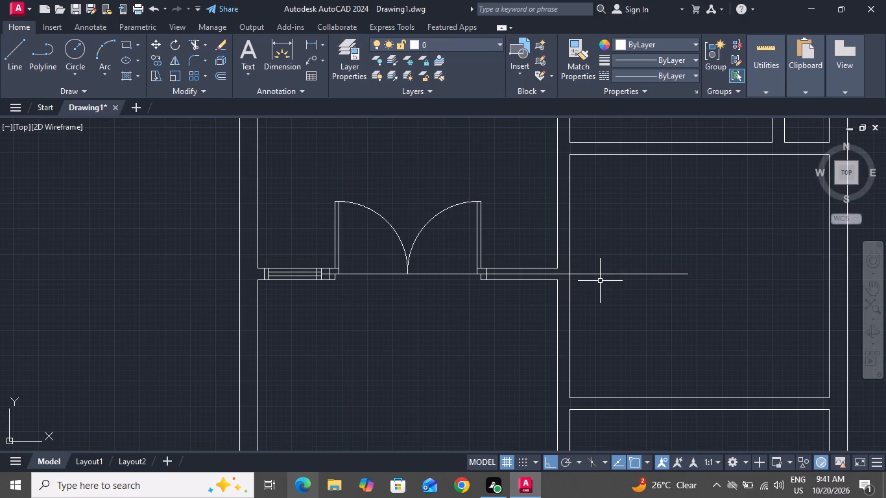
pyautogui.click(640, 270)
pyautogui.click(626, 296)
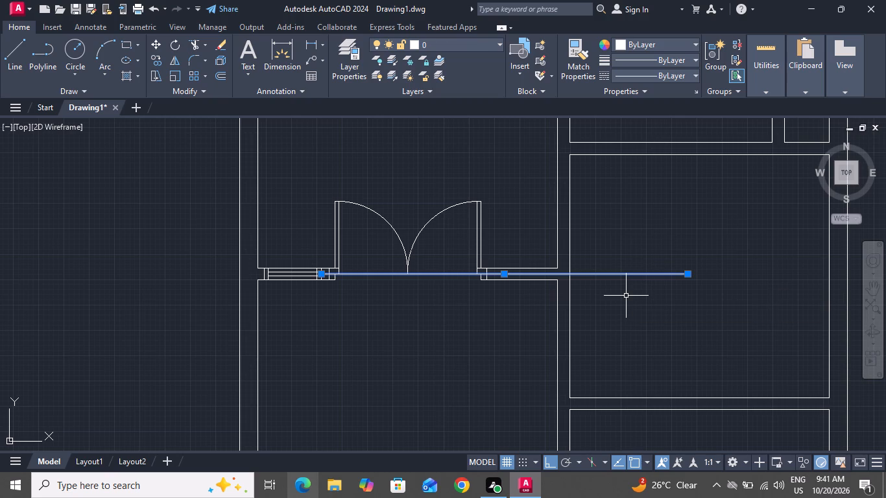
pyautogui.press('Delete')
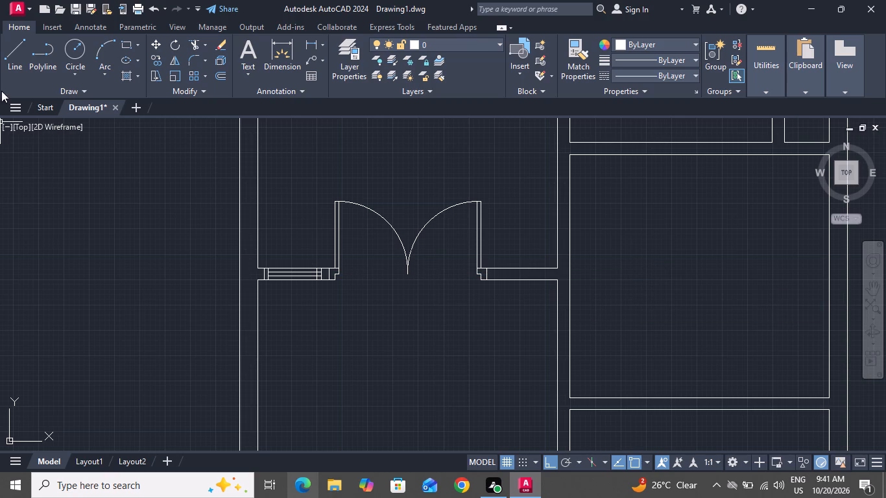
# Draw a vertical line closing the wall segment right of the double door where it meets the vertical partition.
pyautogui.click(3, 53)
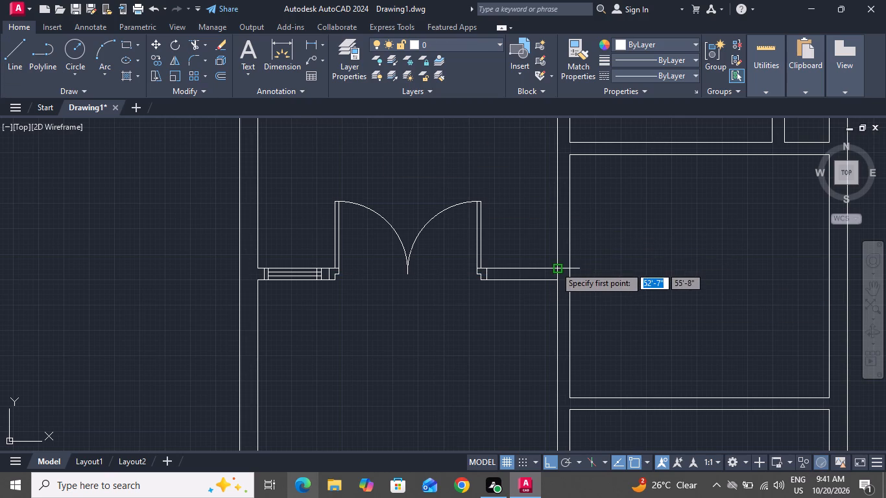
pyautogui.click(555, 267)
pyautogui.click(554, 281)
pyautogui.rightClick(554, 281)
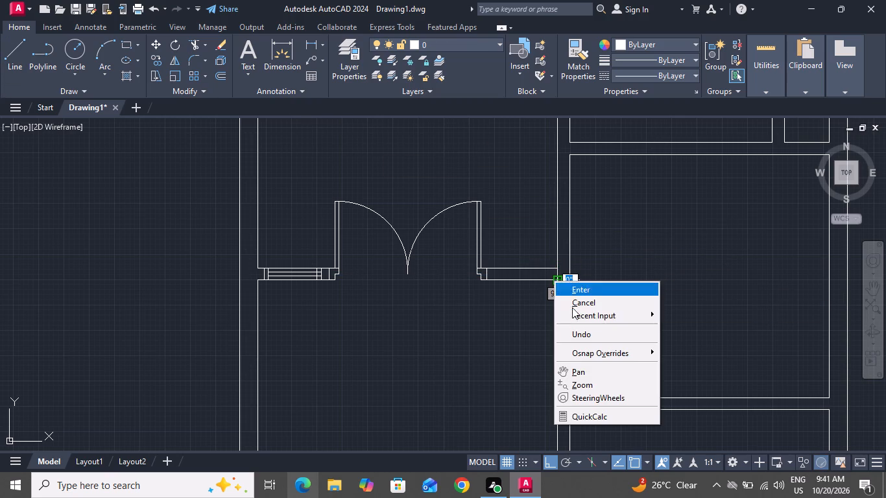
pyautogui.click(582, 300)
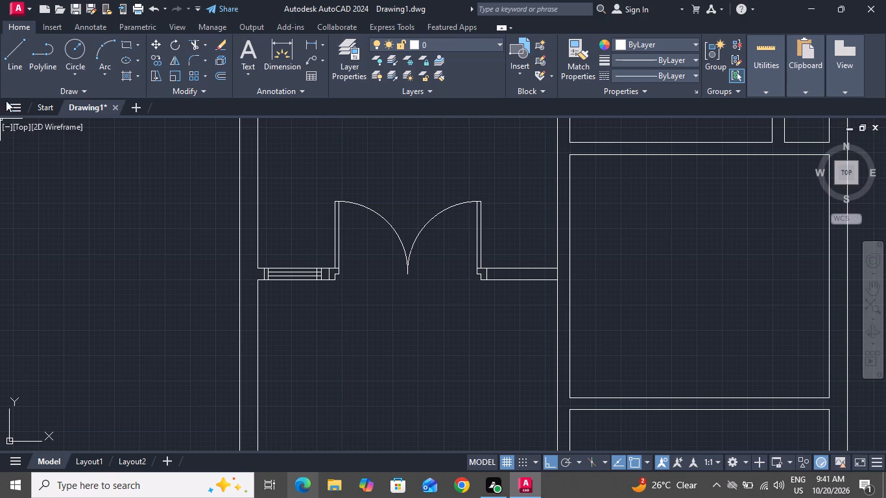
# Draw a vertical line across the wall right of the double door, from the upper wall line's midpoint to the lower wall line.
pyautogui.click(12, 60)
pyautogui.scroll(2, 516, 268)
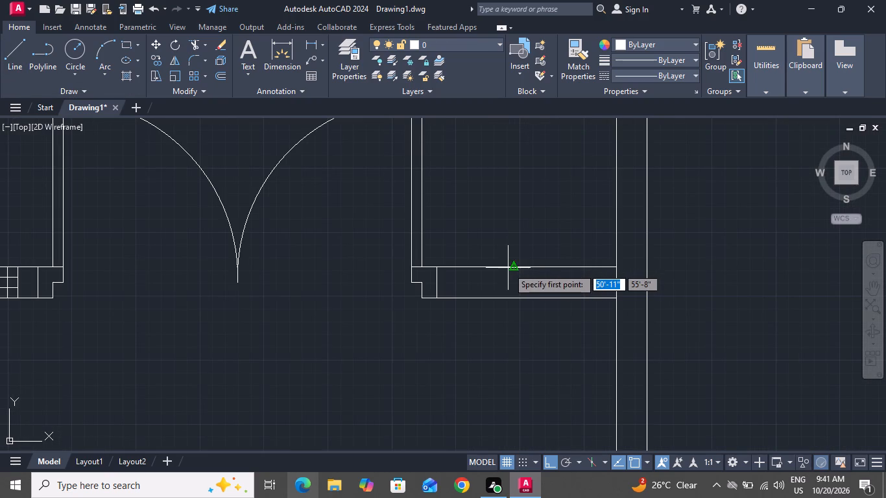
pyautogui.click(514, 263)
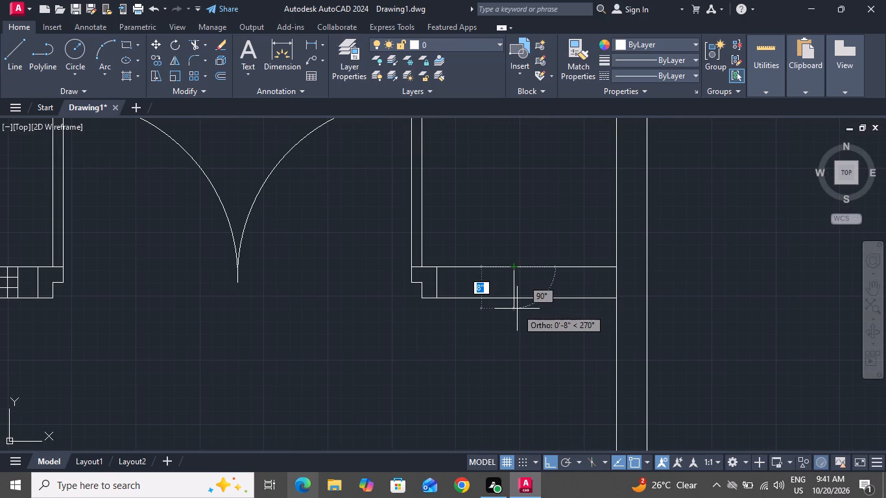
pyautogui.click(513, 293)
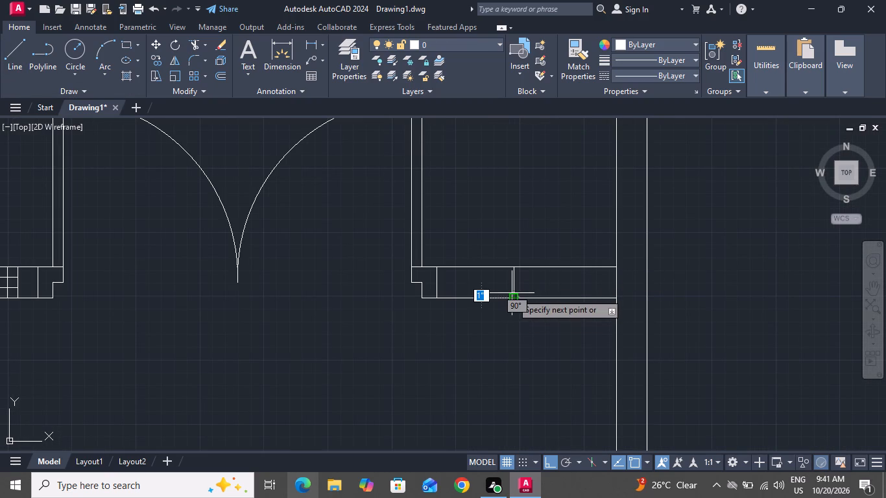
pyautogui.rightClick(512, 293)
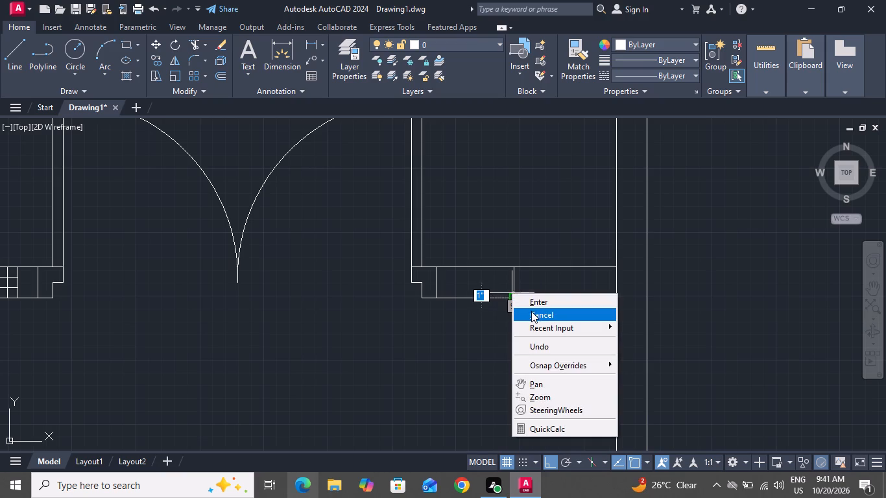
pyautogui.click(532, 311)
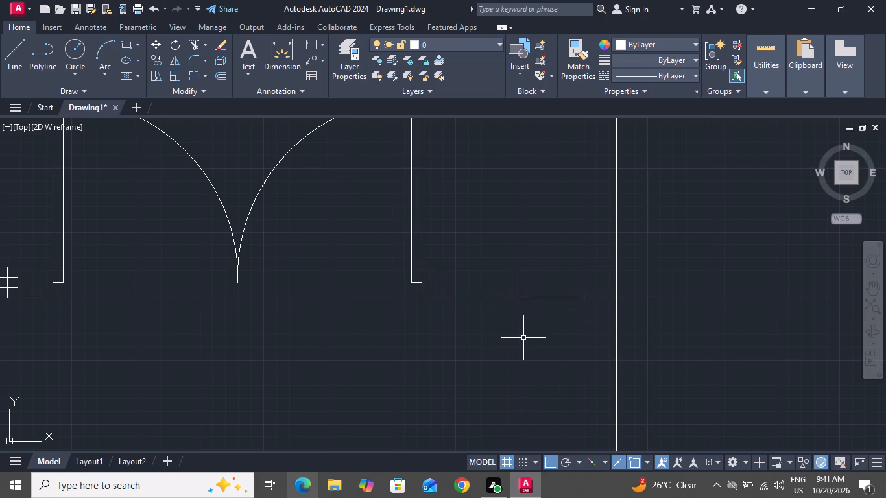
# Offset the vertical line in the wall right of the double door by 1' to both sides.
pyautogui.write('o')
pyautogui.press('space')
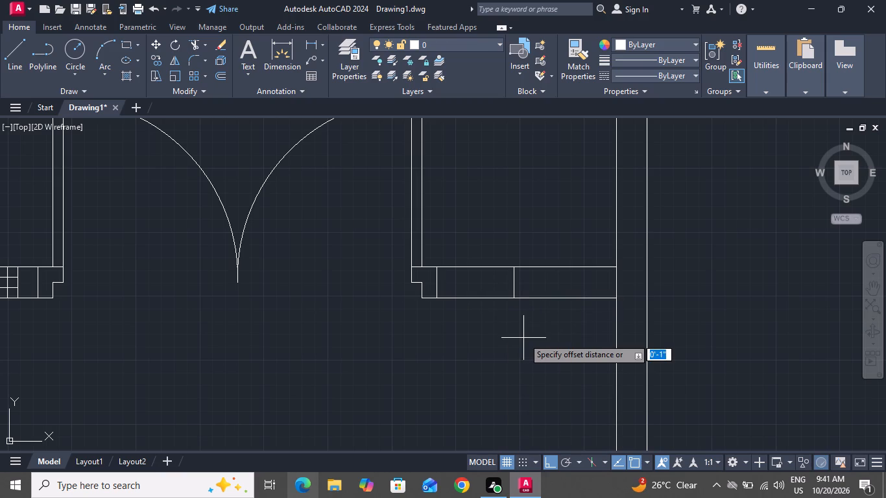
pyautogui.write("1'")
pyautogui.press('Return')
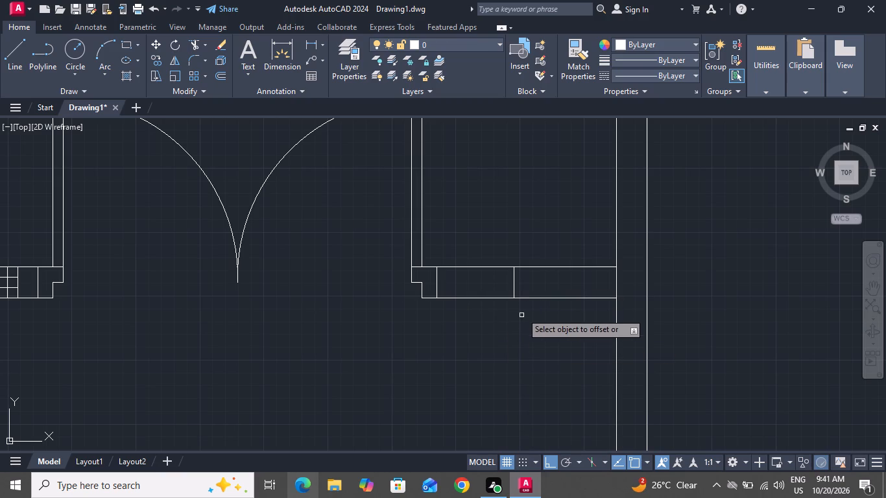
pyautogui.click(518, 286)
pyautogui.click(516, 287)
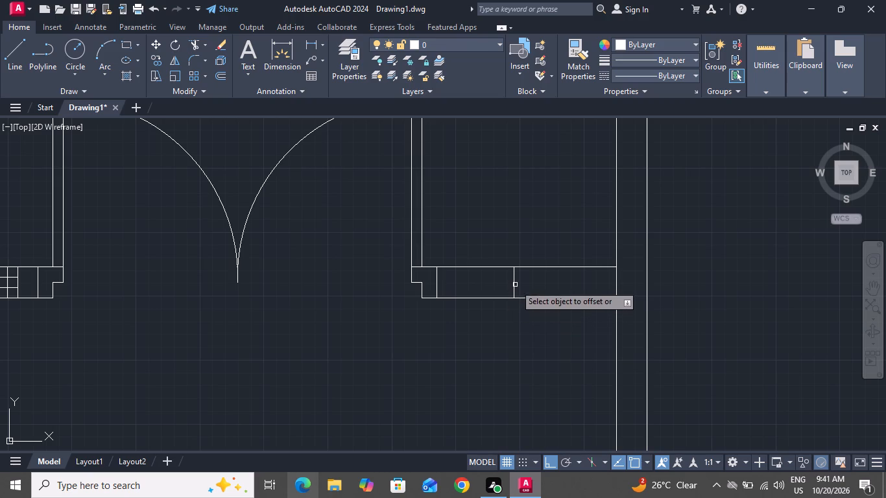
pyautogui.click(515, 285)
pyautogui.click(485, 290)
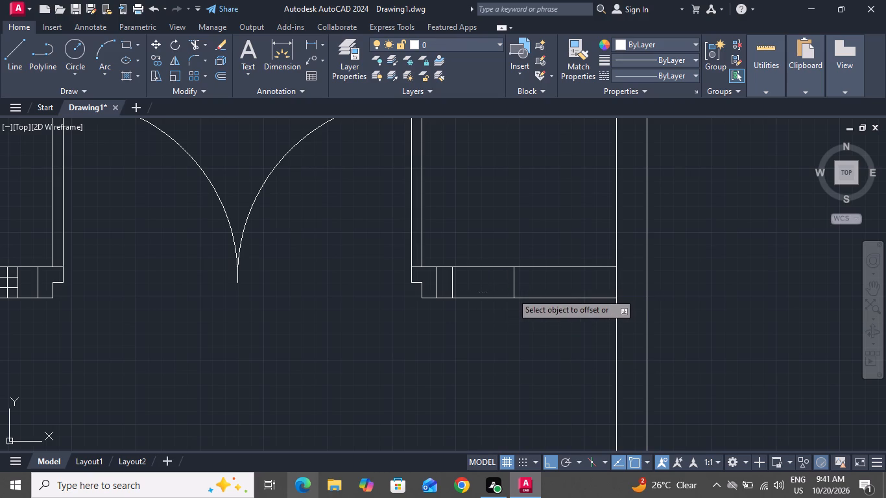
pyautogui.click(512, 293)
pyautogui.click(588, 283)
pyautogui.rightClick(536, 322)
pyautogui.click(564, 344)
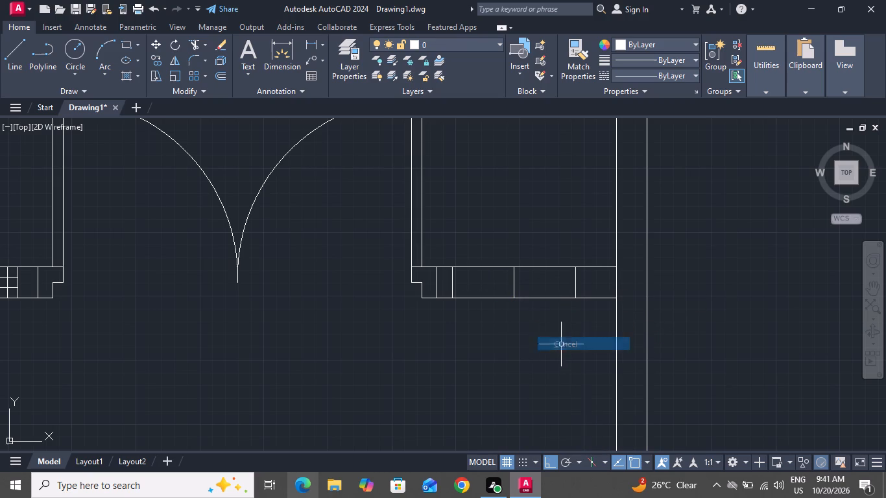
# Draw a horizontal centre line between the midpoints of the two outer vertical lines of the window right of the double door.
pyautogui.click(12, 47)
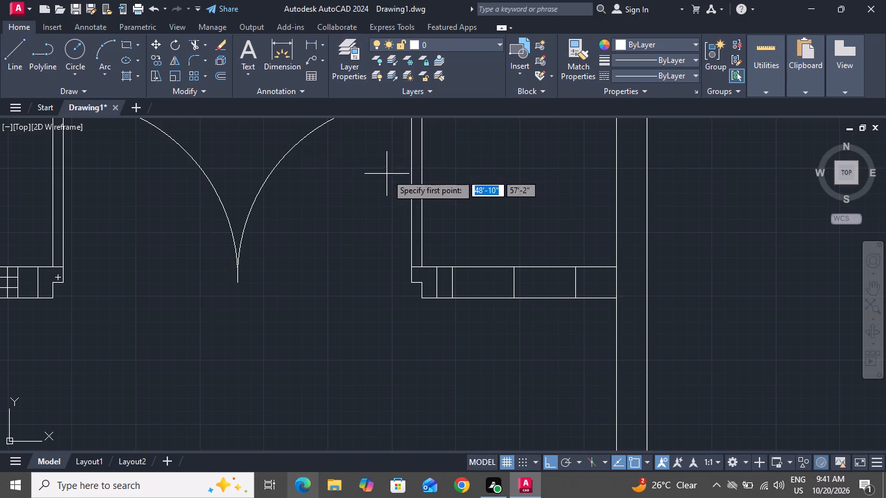
pyautogui.click(453, 283)
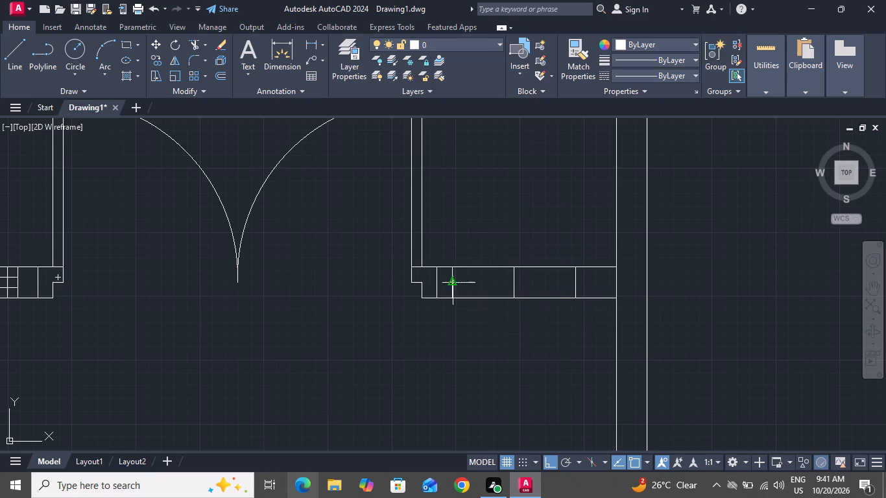
pyautogui.click(573, 283)
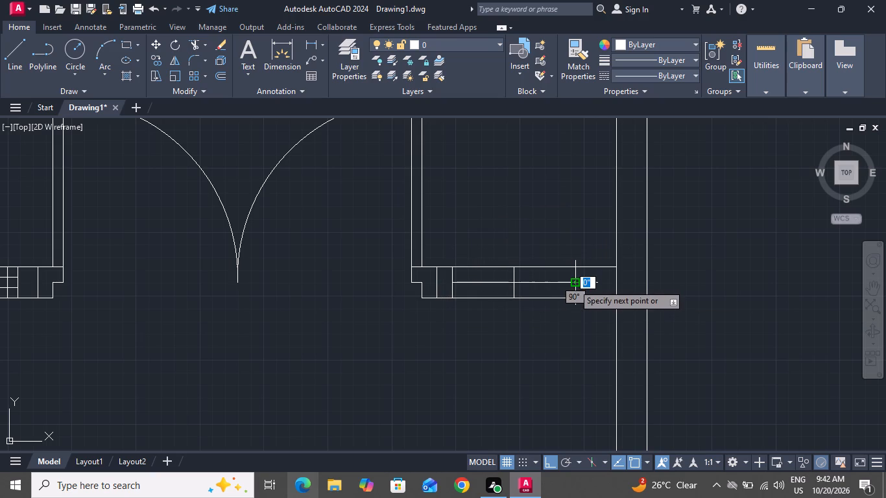
pyautogui.rightClick(573, 284)
pyautogui.click(598, 303)
# Offset the right window's horizontal centre line 1" below and 1" above.
pyautogui.write('o')
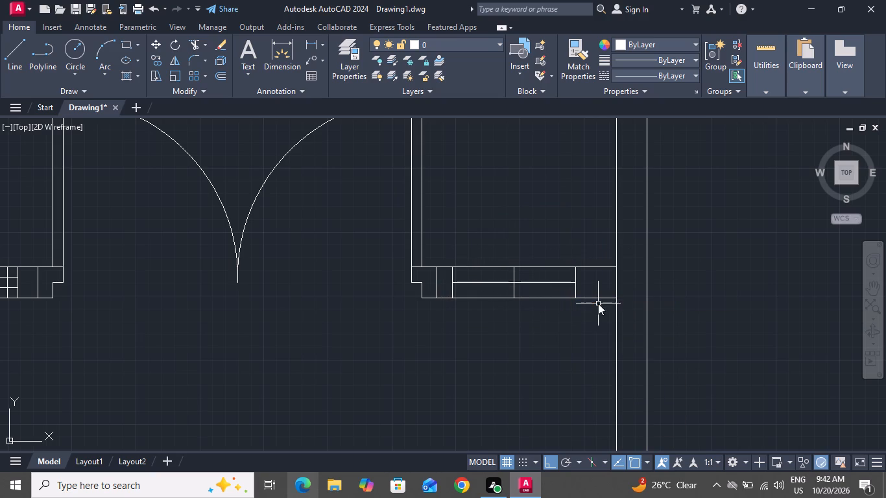
pyautogui.press('space')
pyautogui.press('1')
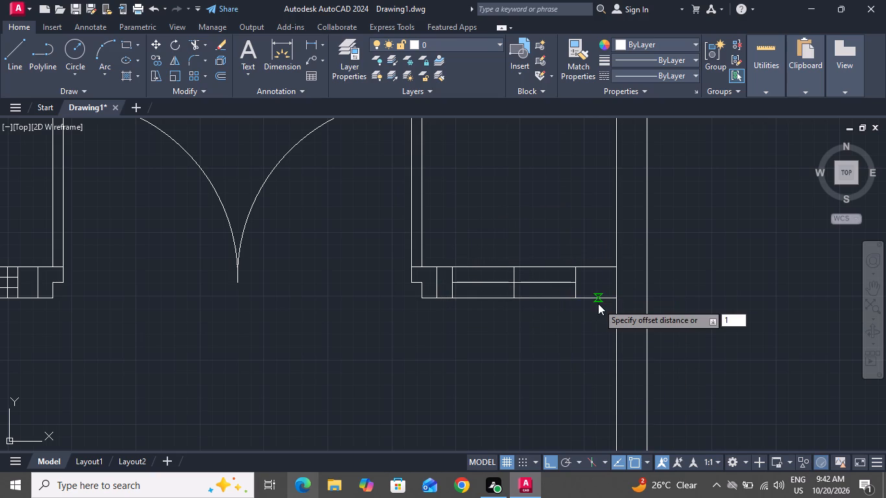
pyautogui.hotkey('shift', '"')
pyautogui.press('Return')
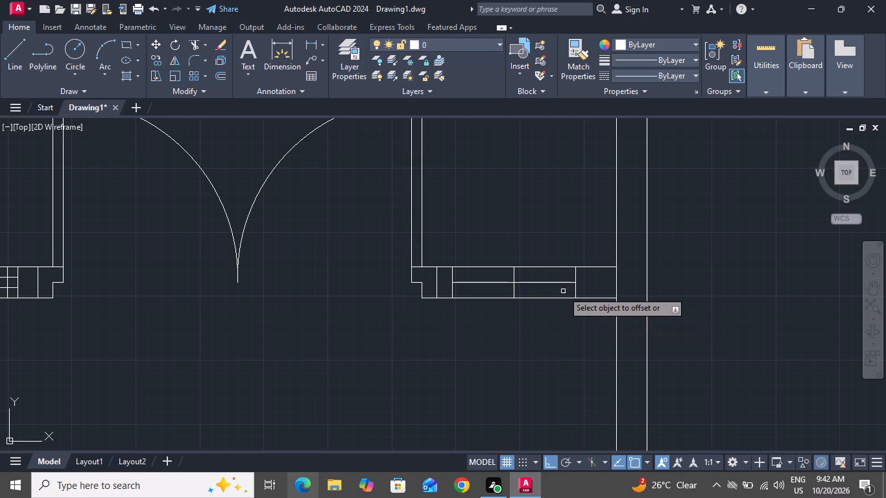
pyautogui.click(562, 281)
pyautogui.click(566, 303)
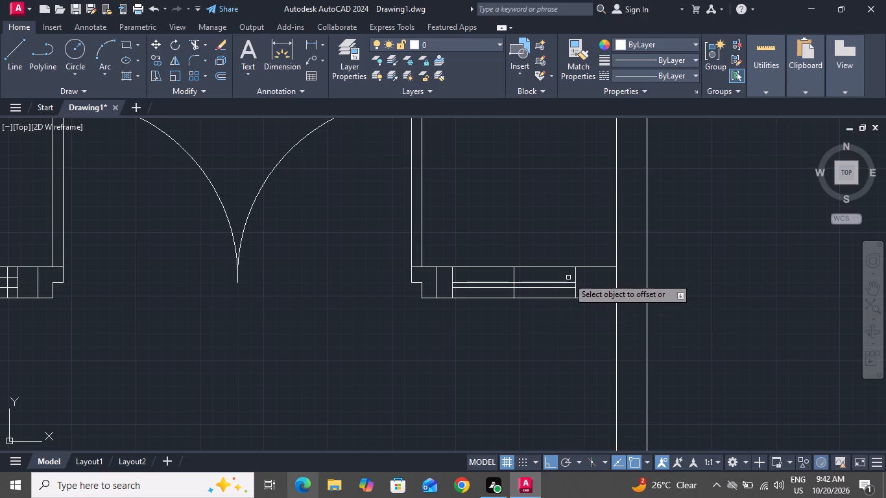
pyautogui.click(568, 283)
pyautogui.click(570, 267)
pyautogui.rightClick(592, 283)
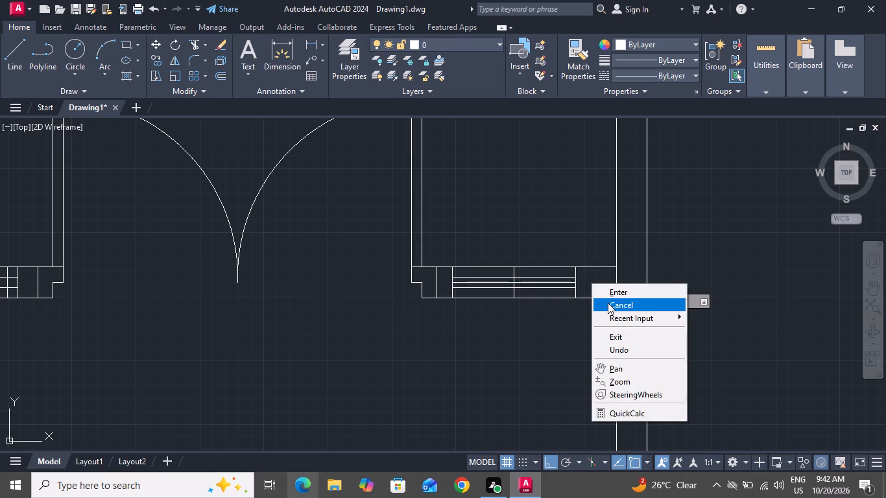
pyautogui.click(608, 303)
# Delete the central vertical line and the horizontal centre line from the window right of the double door.
pyautogui.scroll(5, 510, 278)
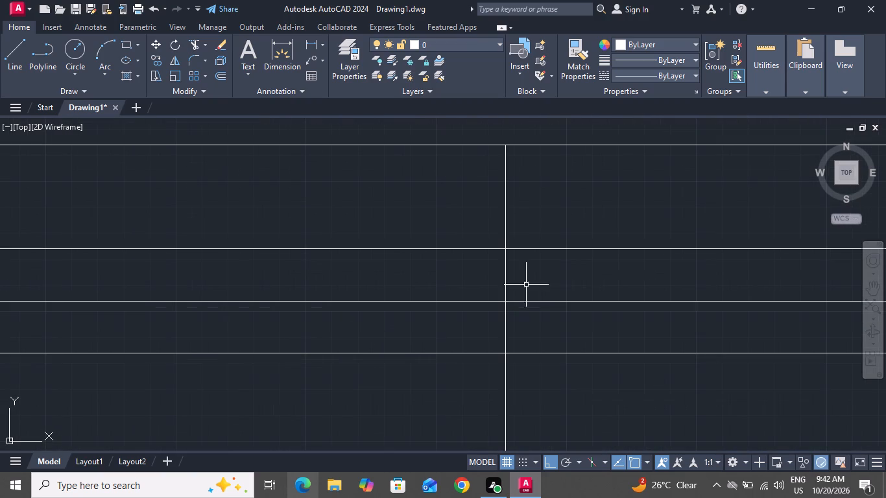
pyautogui.click(531, 278)
pyautogui.click(482, 311)
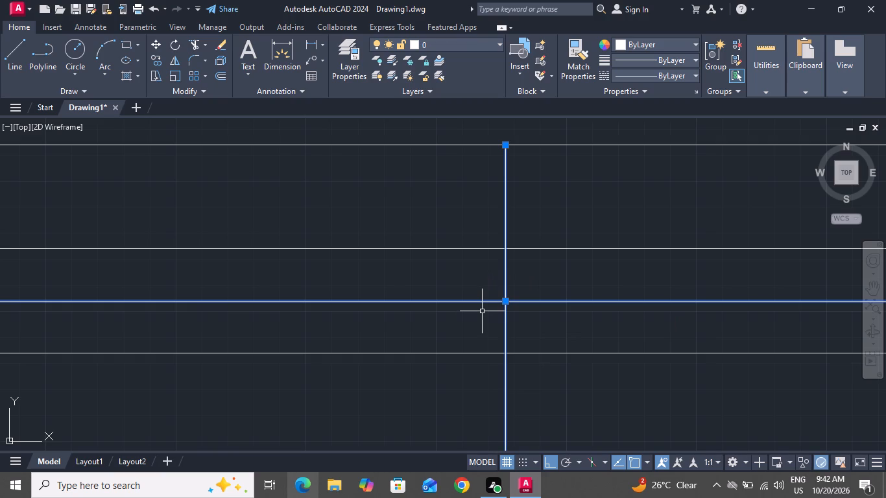
pyautogui.press('Delete')
pyautogui.scroll(-8, 482, 309)
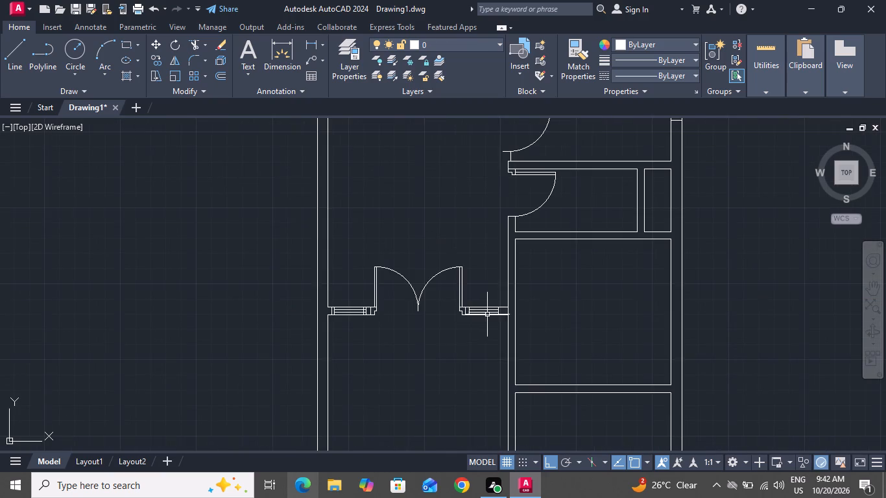
pyautogui.scroll(-2, 487, 314)
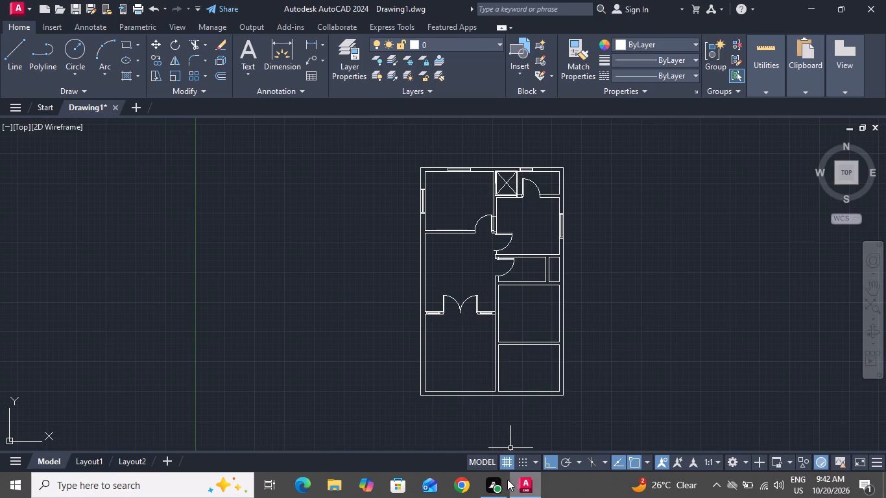
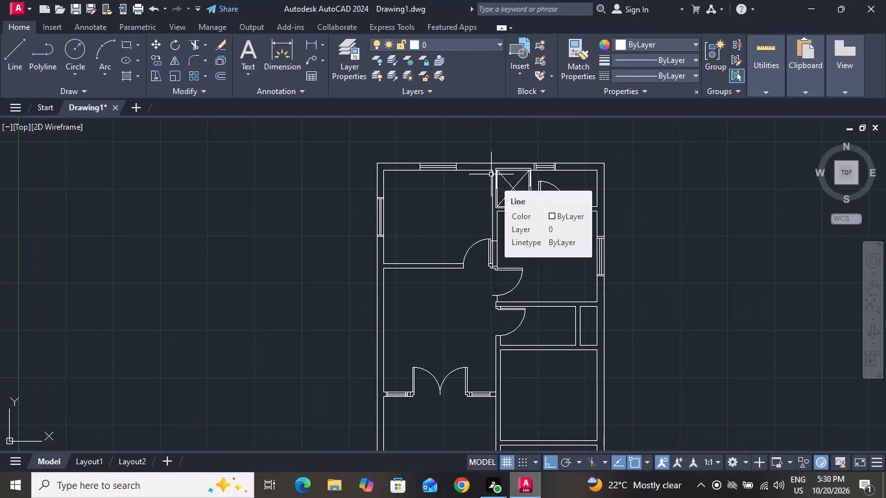
# Draw a short horizontal line across the central vertical partition, just below the wall with the double door.
pyautogui.scroll(-1, 491, 173)
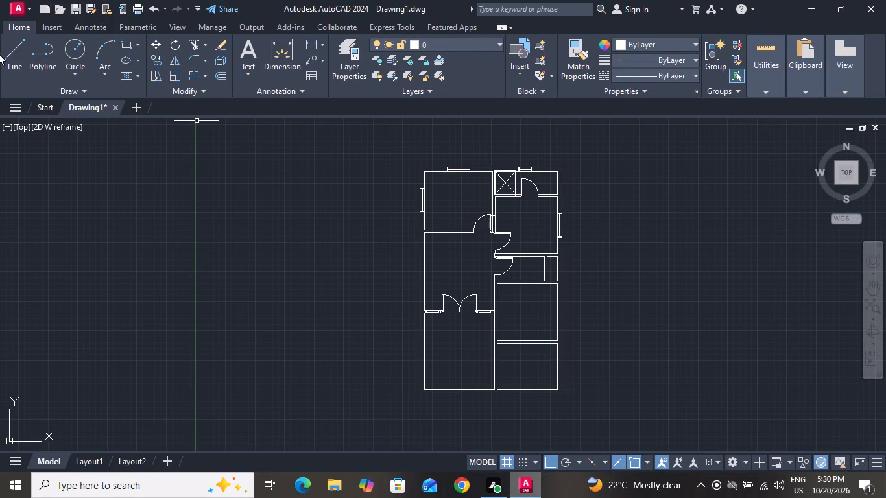
pyautogui.click(5, 49)
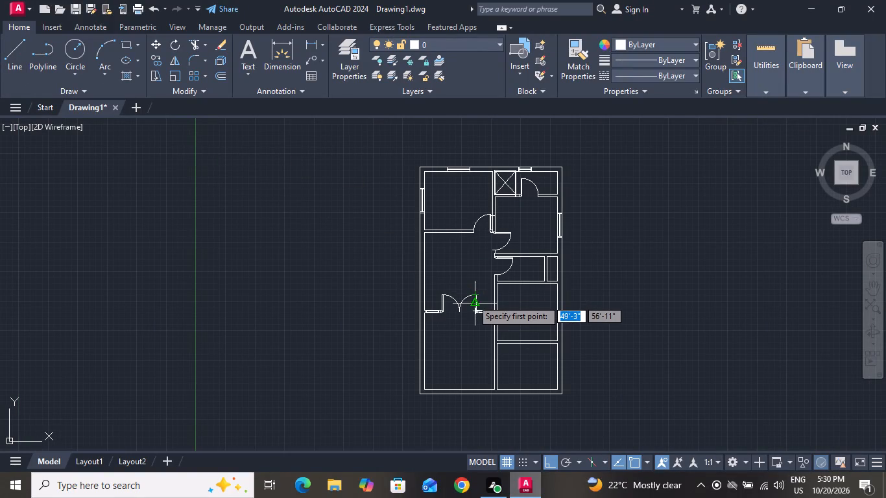
pyautogui.scroll(1, 492, 344)
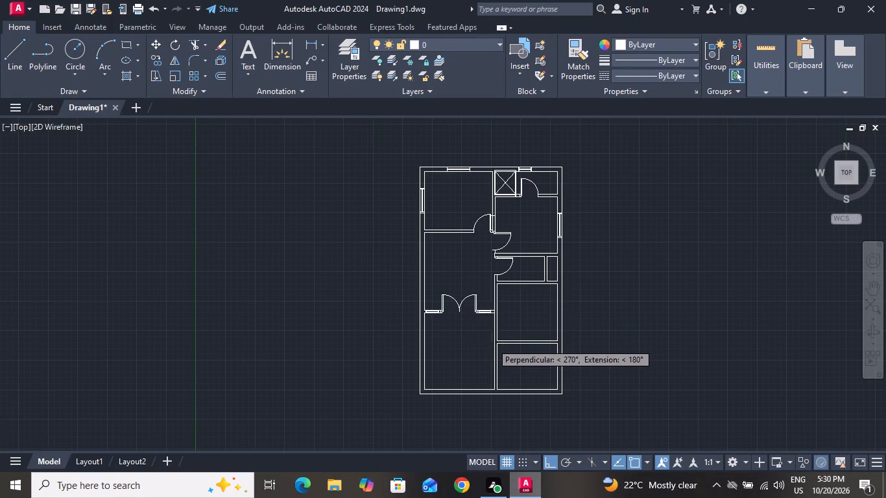
pyautogui.scroll(1, 492, 344)
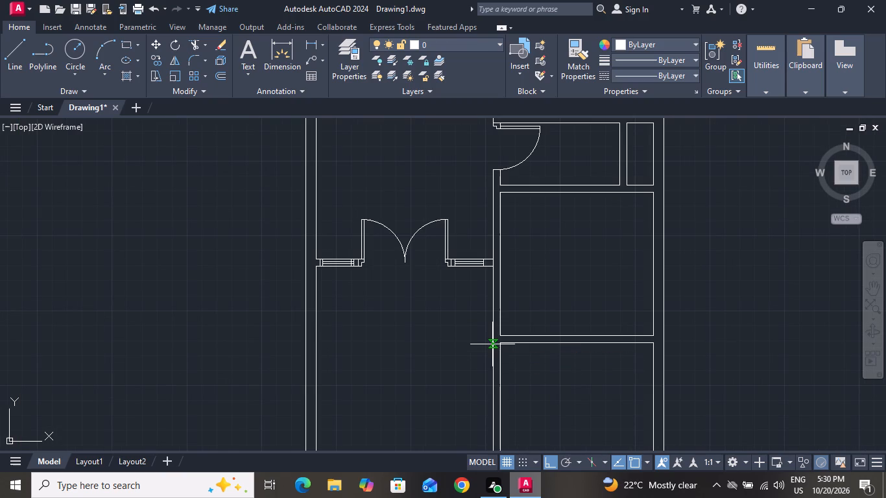
pyautogui.scroll(2, 496, 295)
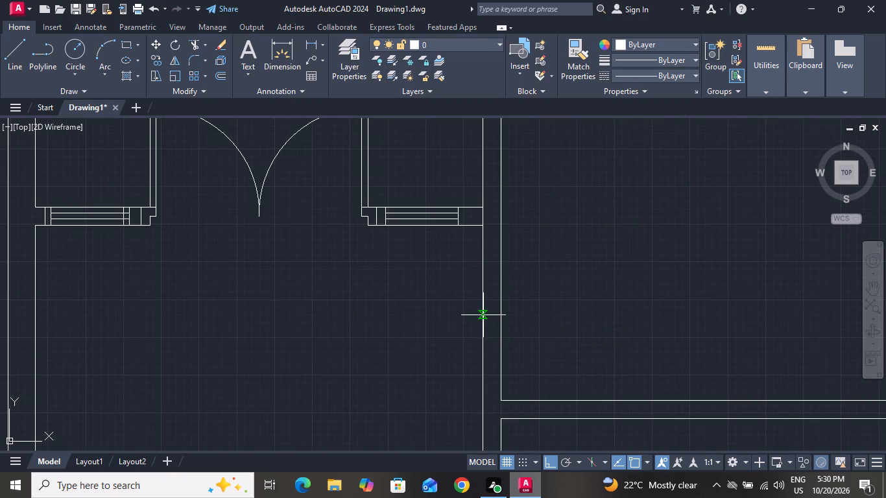
pyautogui.click(483, 315)
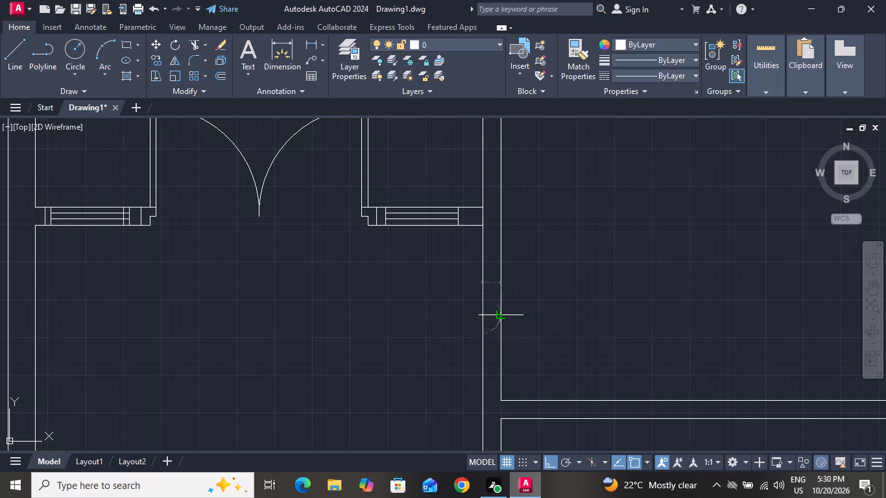
pyautogui.click(504, 317)
pyautogui.rightClick(504, 317)
pyautogui.click(509, 337)
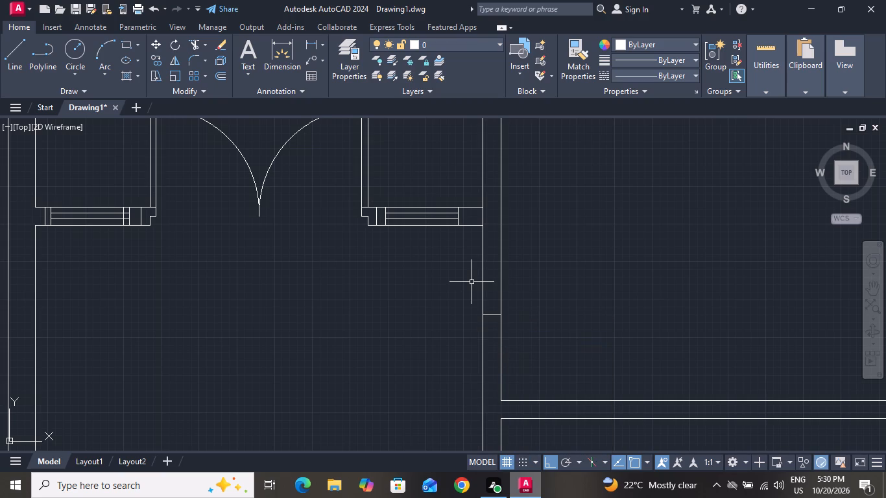
# Offset the short horizontal line in the central partition by 2' both upward and downward.
pyautogui.write('o')
pyautogui.press('space')
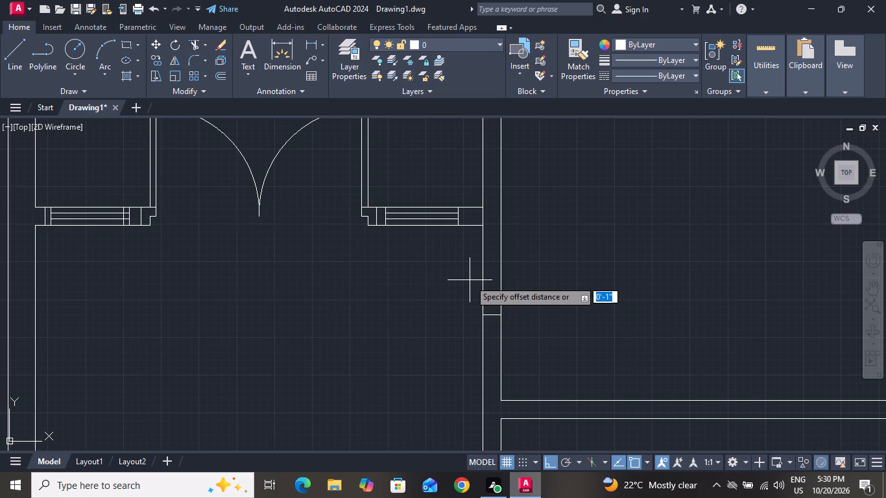
pyautogui.write("2'")
pyautogui.press('Return')
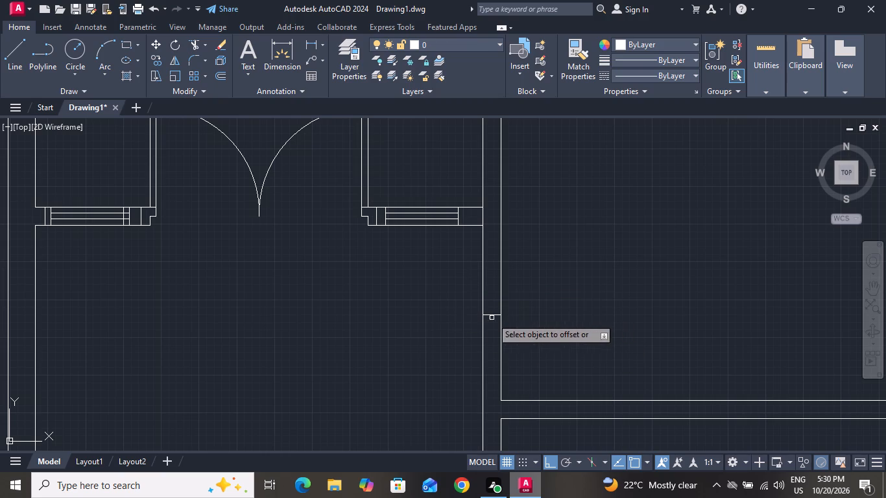
pyautogui.click(491, 316)
pyautogui.click(490, 287)
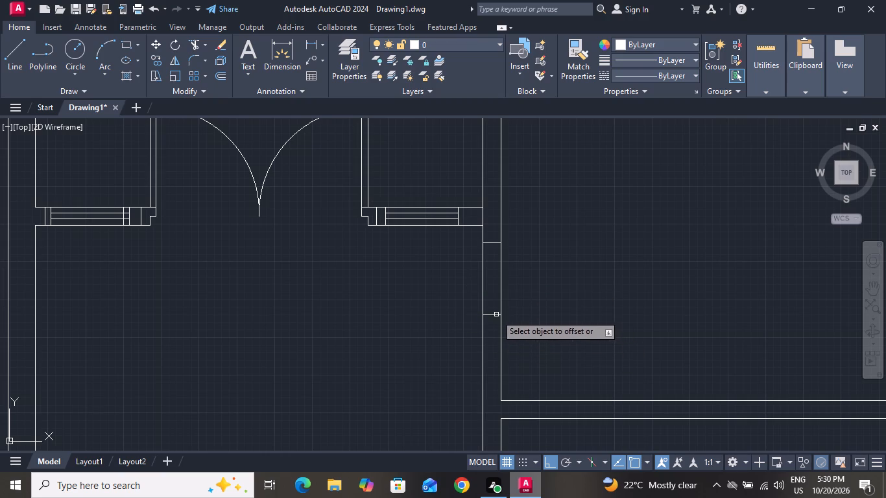
pyautogui.click(496, 314)
pyautogui.click(503, 352)
pyautogui.rightClick(537, 287)
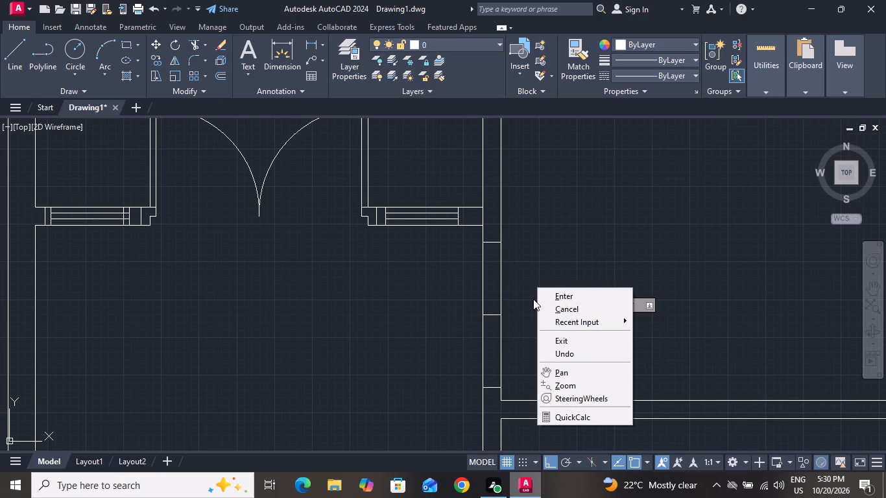
pyautogui.click(546, 300)
# Offset the two outer horizontal lines of the new partition window outward by 2".
pyautogui.write('o')
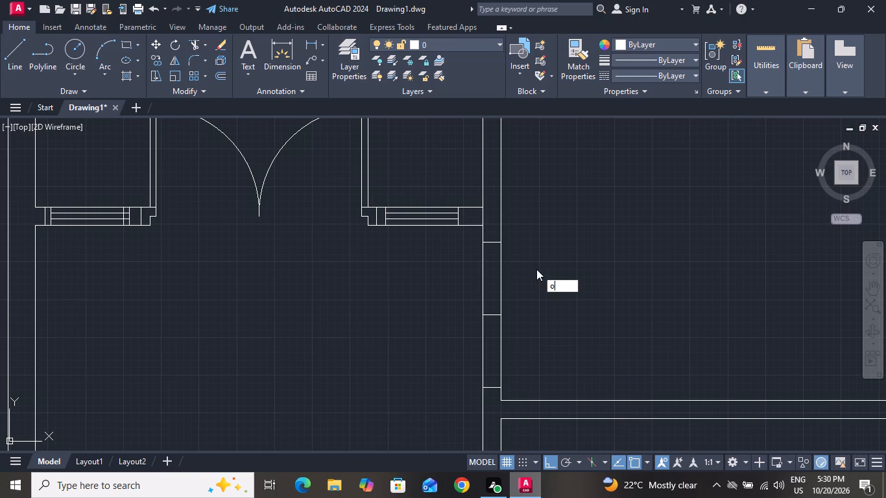
pyautogui.press('space')
pyautogui.press('2')
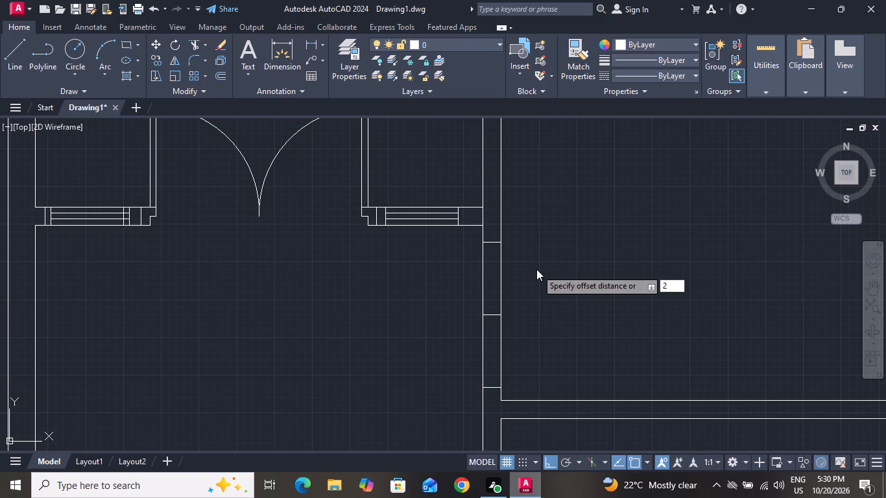
pyautogui.hotkey('shift', '"')
pyautogui.press('Return')
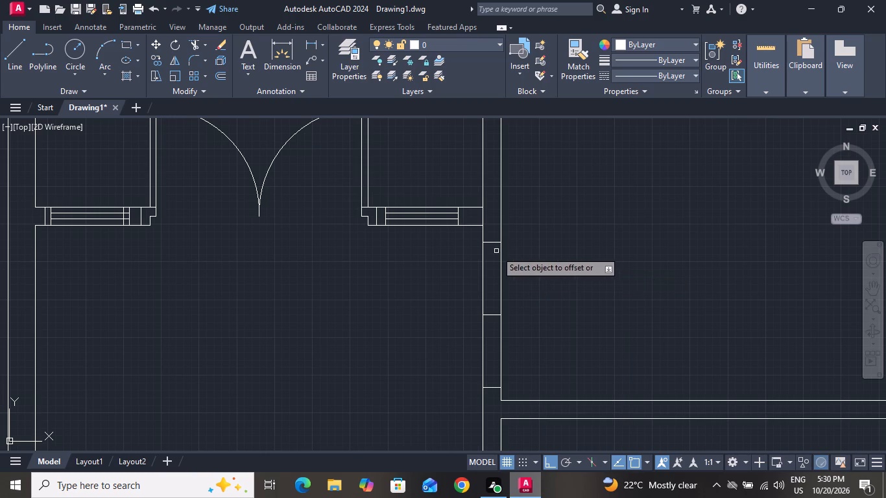
pyautogui.click(493, 243)
pyautogui.click(488, 235)
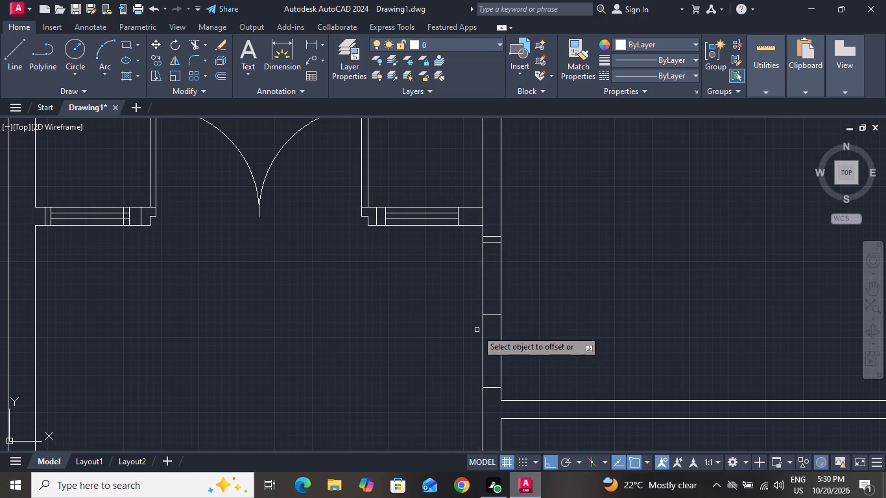
pyautogui.click(496, 388)
pyautogui.click(501, 426)
pyautogui.rightClick(509, 274)
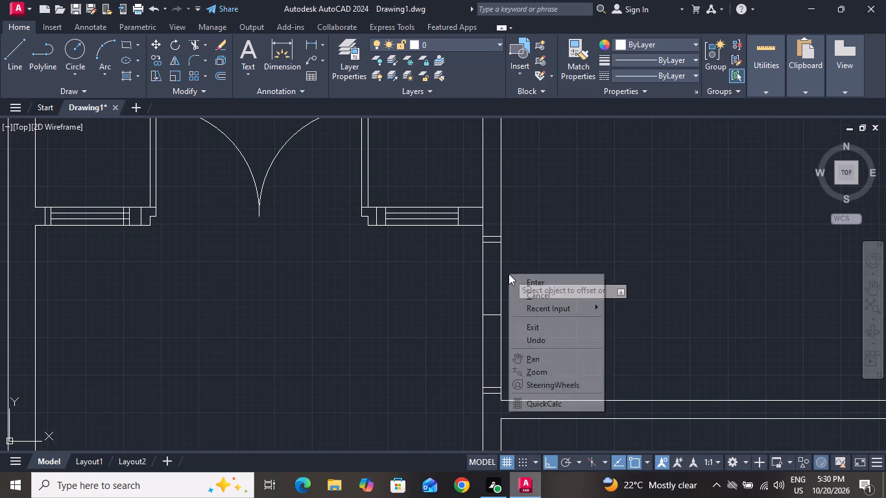
pyautogui.click(527, 297)
# Draw a vertical centre line between the midpoints of the partition window's two inner end lines.
pyautogui.click(8, 60)
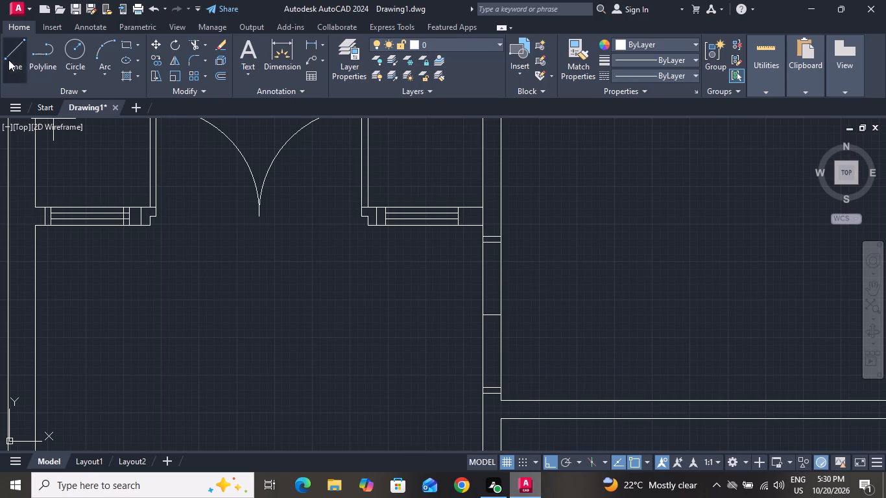
pyautogui.click(492, 243)
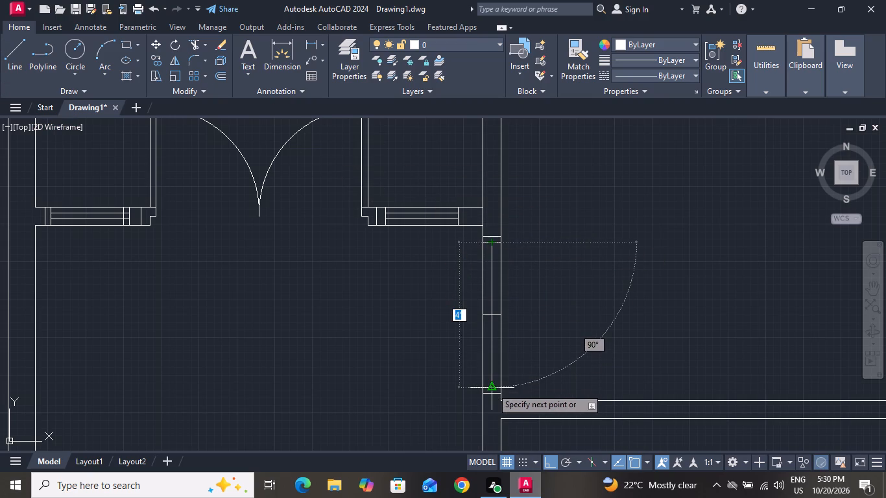
pyautogui.click(493, 388)
pyautogui.rightClick(492, 383)
pyautogui.click(522, 254)
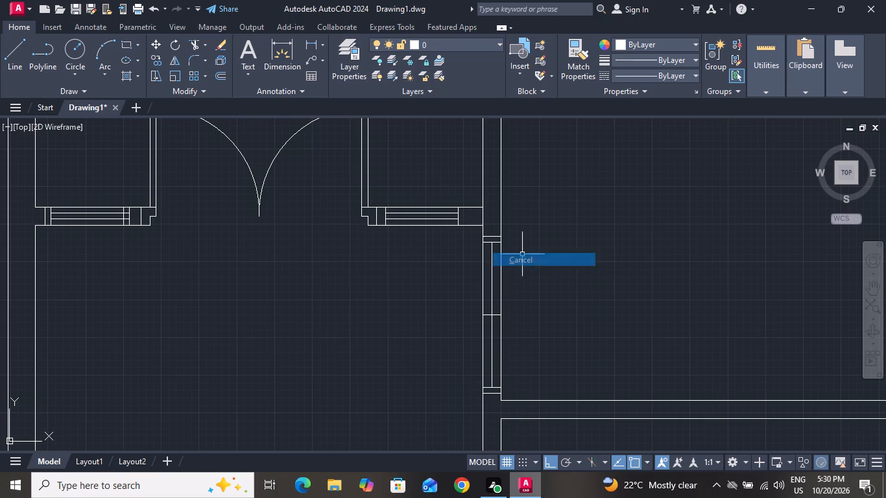
# Offset the partition window's vertical centre line by 1" to both sides.
pyautogui.write('o')
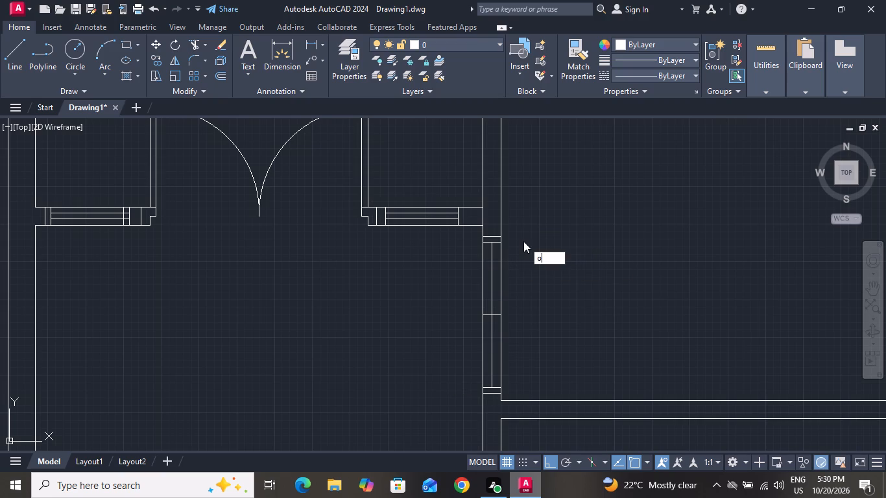
pyautogui.press('space')
pyautogui.press('1')
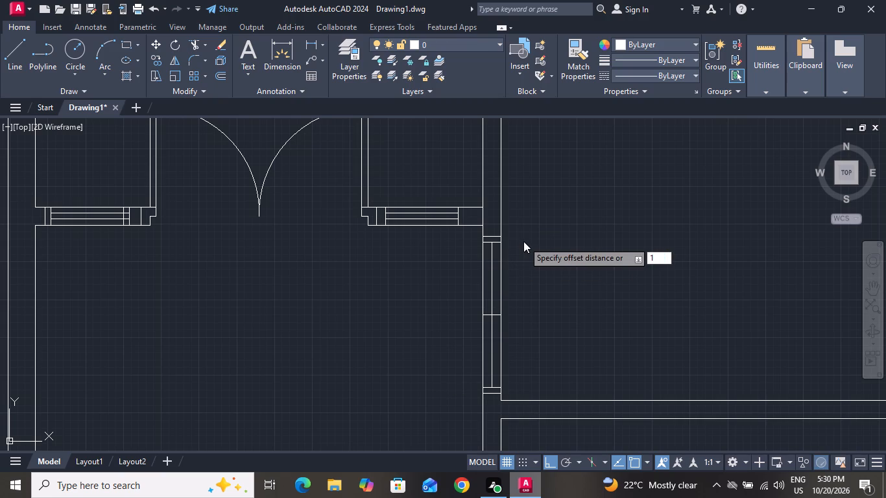
pyautogui.hotkey('shift', '"')
pyautogui.press('Return')
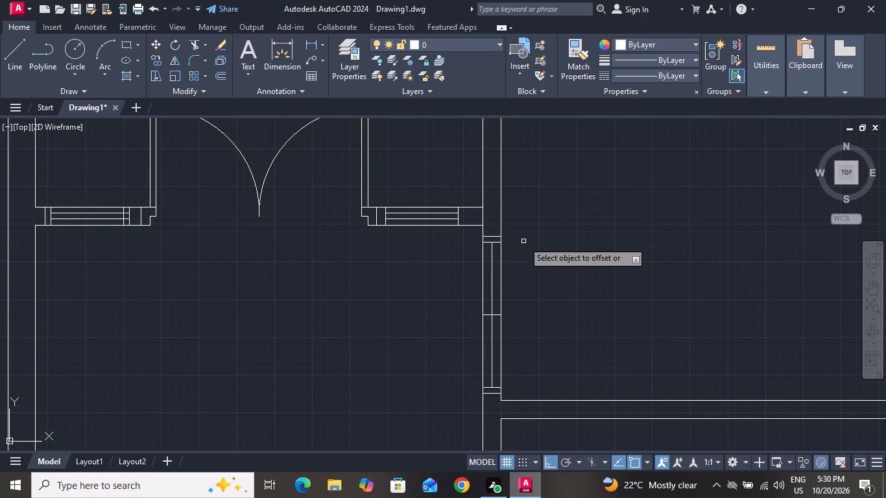
pyautogui.click(492, 283)
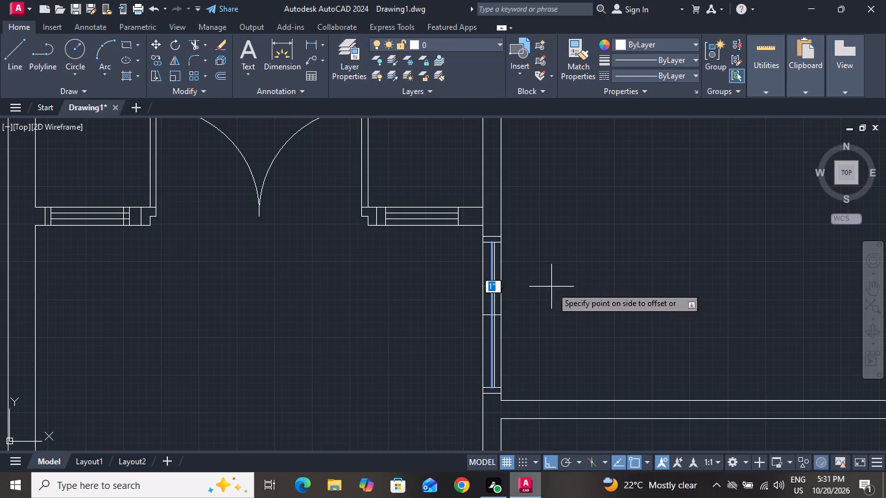
pyautogui.click(551, 287)
pyautogui.click(489, 294)
pyautogui.click(477, 300)
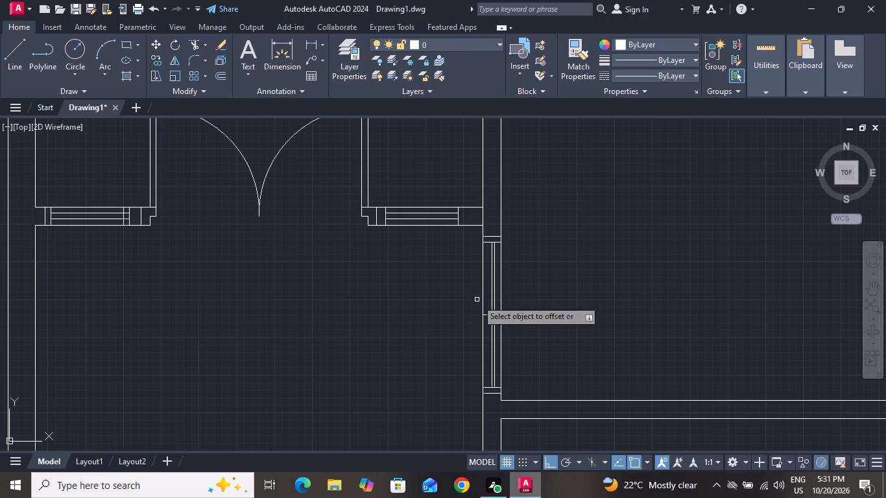
pyautogui.scroll(2, 490, 289)
pyautogui.click(490, 289)
pyautogui.click(457, 302)
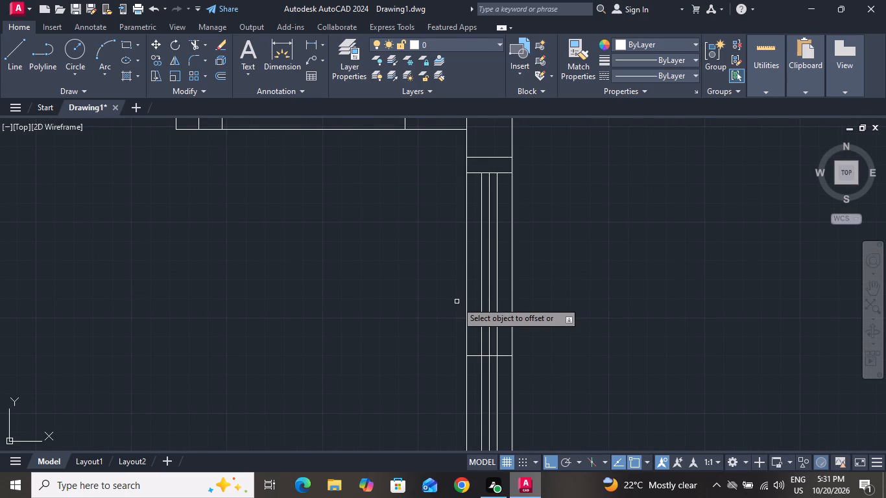
pyautogui.rightClick(457, 302)
pyautogui.click(501, 320)
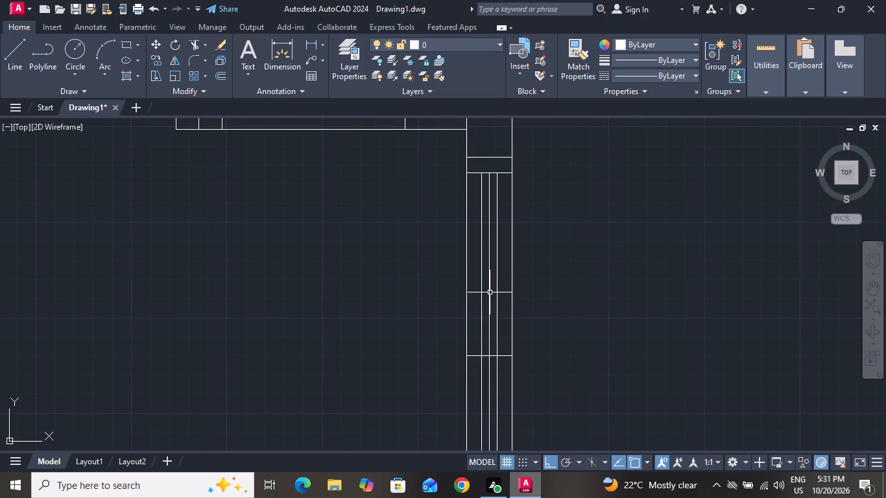
# Draw a horizontal line across the central partition in line with the lower face of the cross wall below the new window.
pyautogui.scroll(-4, 481, 284)
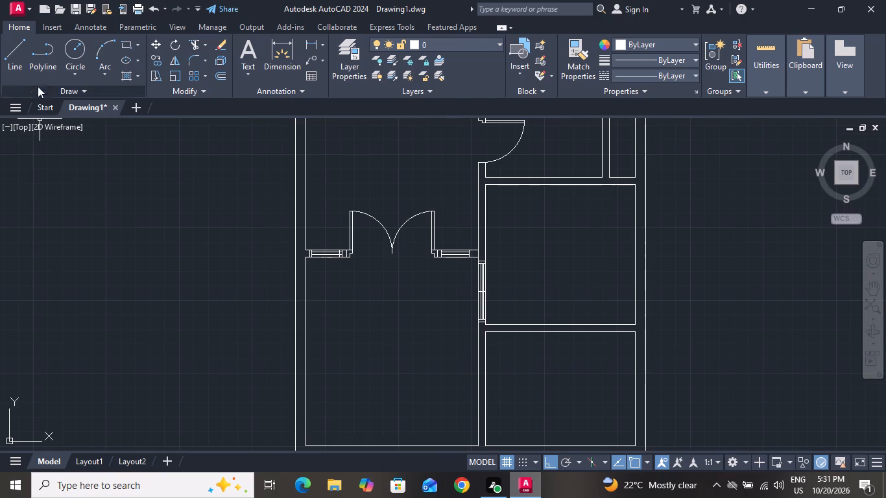
pyautogui.click(22, 64)
pyautogui.scroll(2, 480, 329)
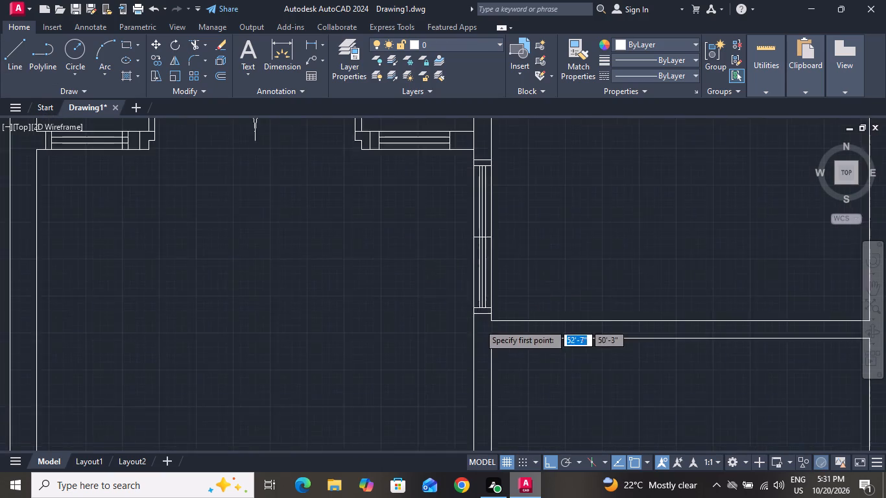
pyautogui.scroll(1, 479, 324)
pyautogui.click(495, 345)
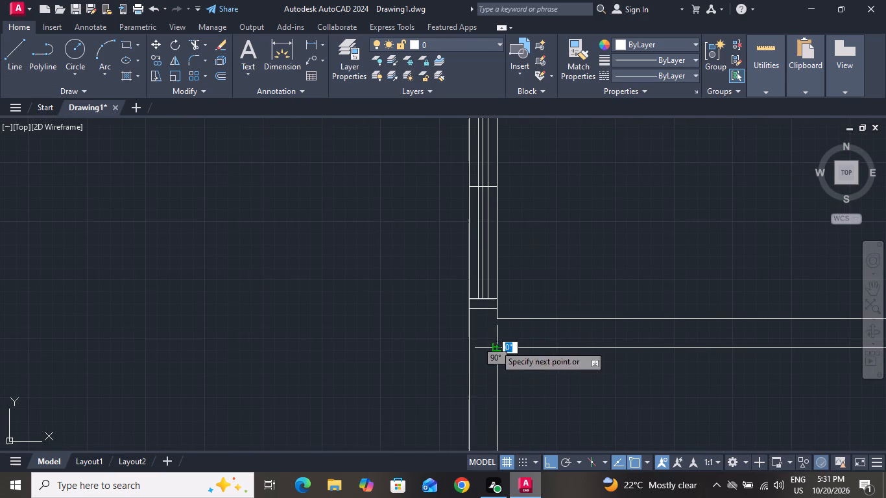
pyautogui.click(470, 348)
pyautogui.rightClick(470, 348)
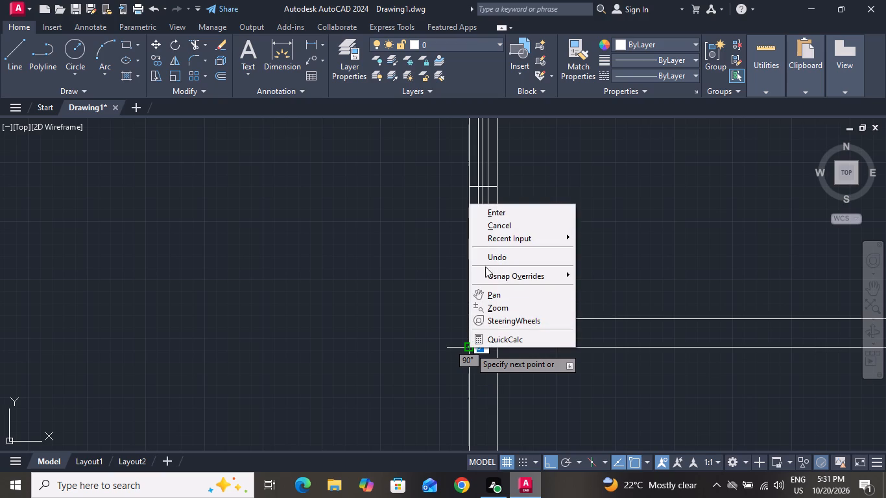
pyautogui.click(490, 222)
pyautogui.scroll(-3, 503, 239)
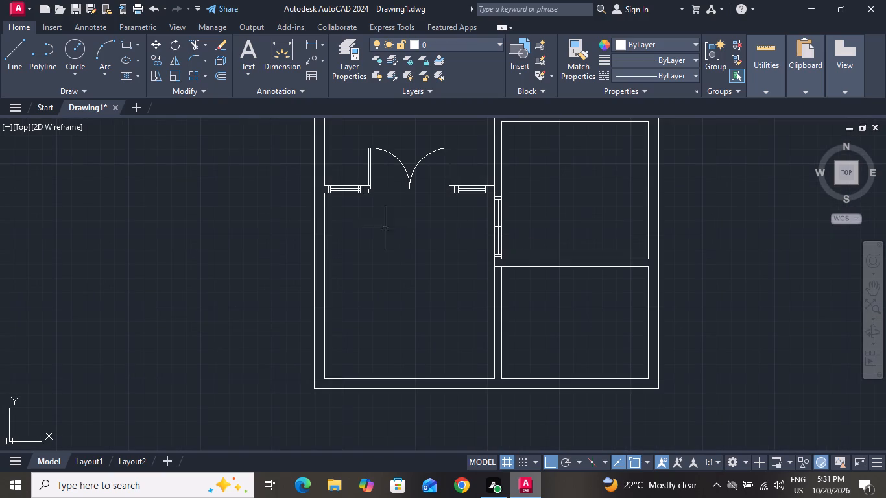
# Draw a short horizontal line closing the central partition's lower end along the inner face of the bottom outer wall.
pyautogui.click(7, 44)
pyautogui.scroll(1, 523, 285)
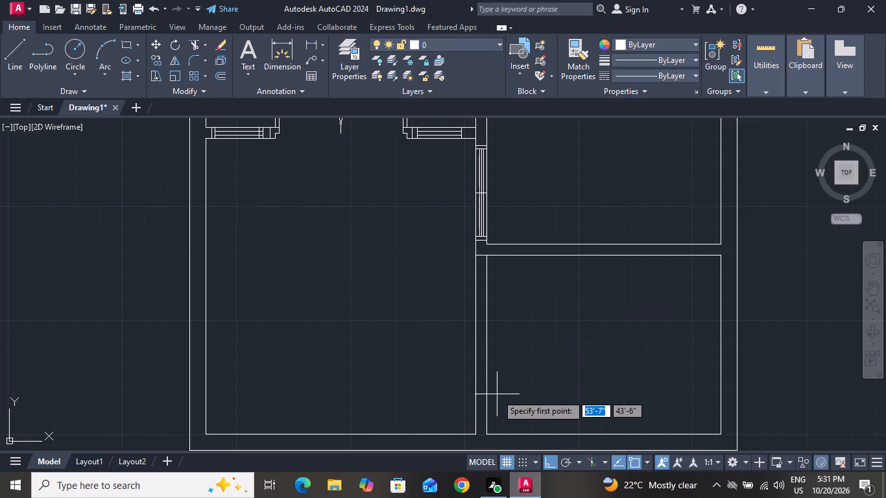
pyautogui.click(476, 438)
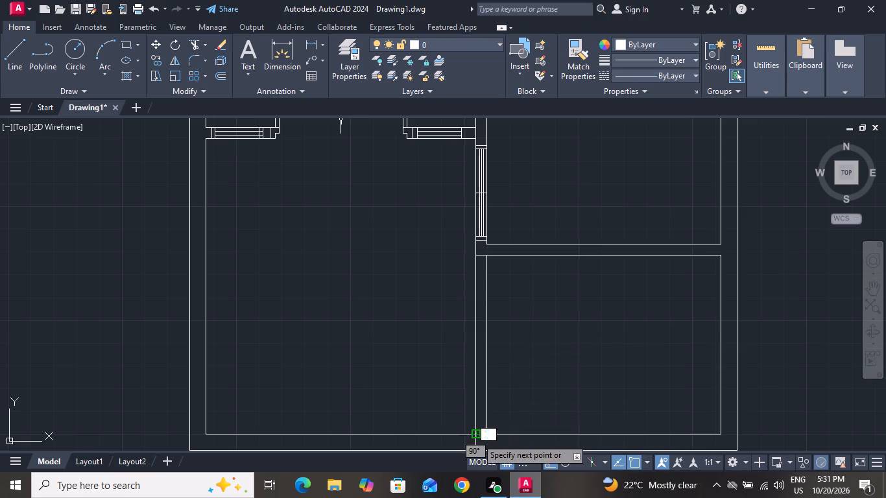
pyautogui.click(484, 434)
pyautogui.rightClick(484, 434)
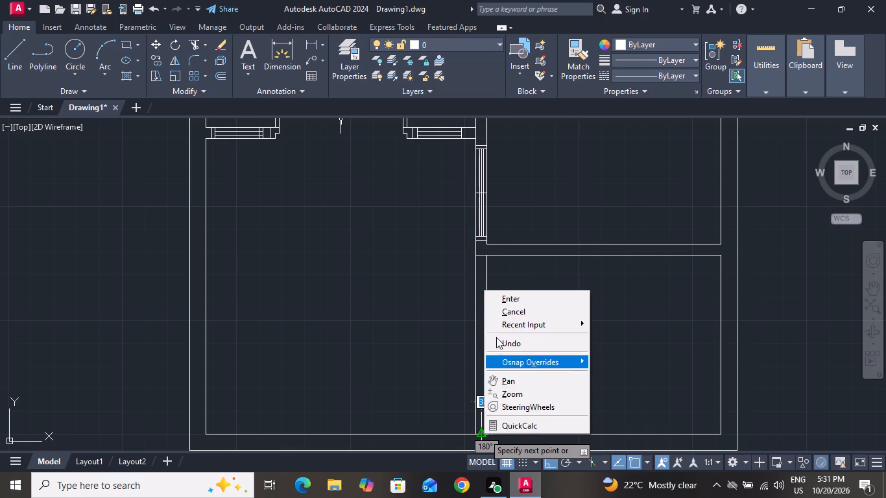
pyautogui.click(503, 316)
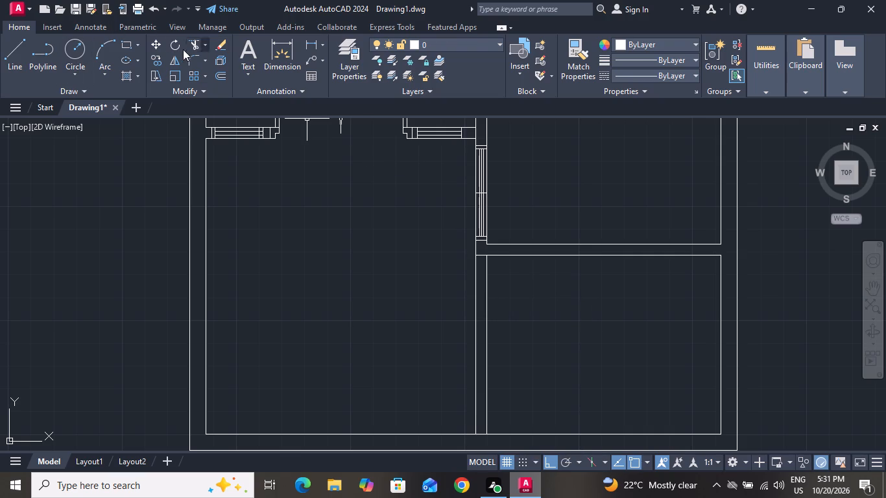
# Trim away both vertical lines of the central partition below the cross wall, opening the two lower rooms into one.
pyautogui.click(195, 49)
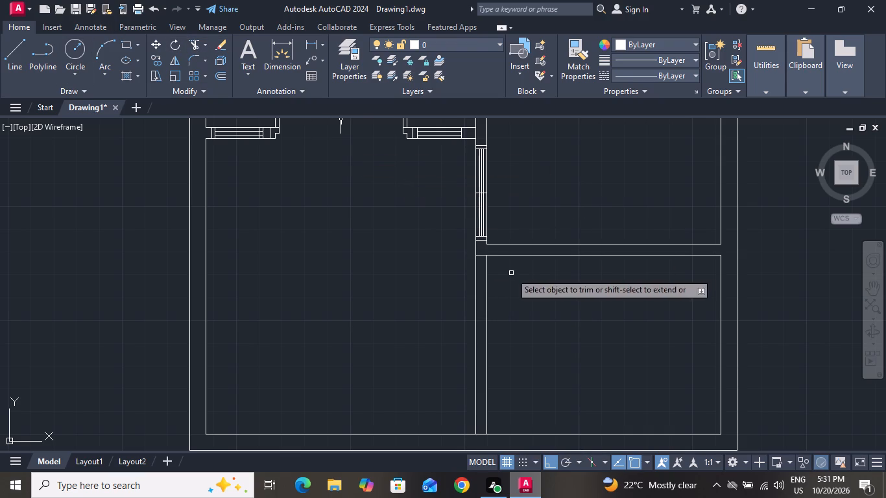
pyautogui.click(520, 274)
pyautogui.click(445, 302)
pyautogui.rightClick(445, 302)
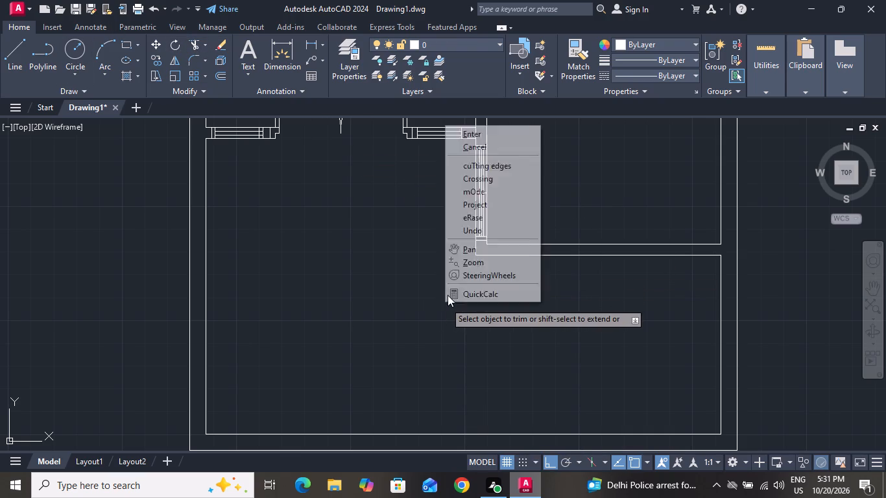
pyautogui.click(470, 152)
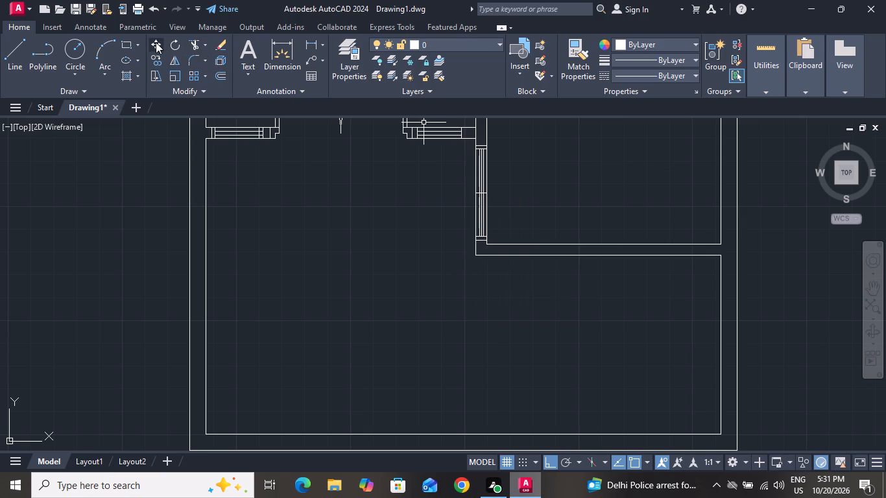
# Draw an L-shaped line from the cross wall's lower face, about 6.5' down, and west into the large room.
pyautogui.click(2, 54)
pyautogui.click(15, 45)
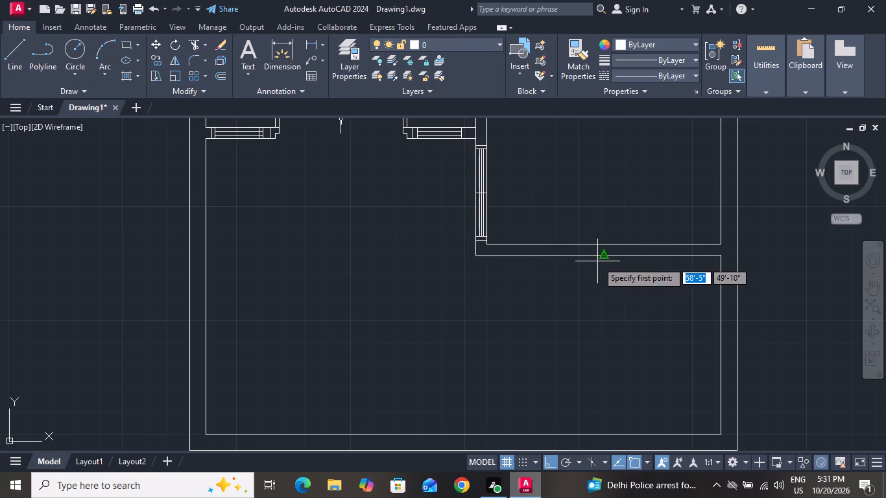
pyautogui.click(665, 255)
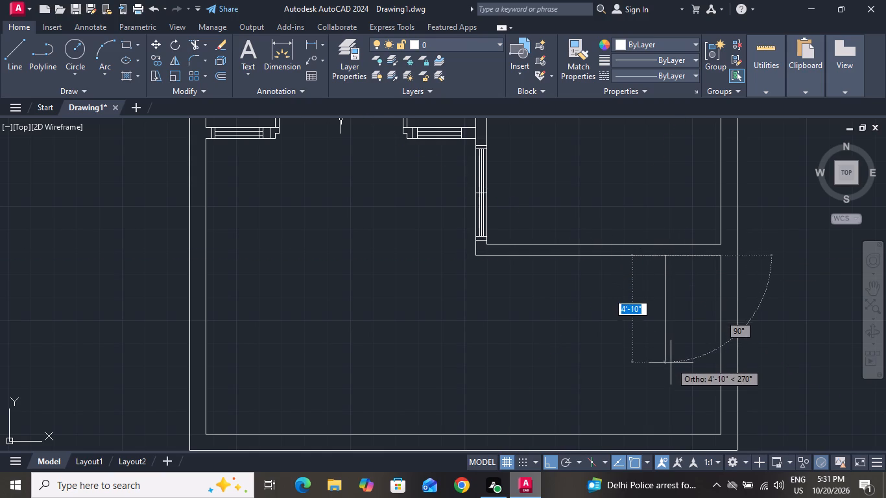
pyautogui.click(671, 401)
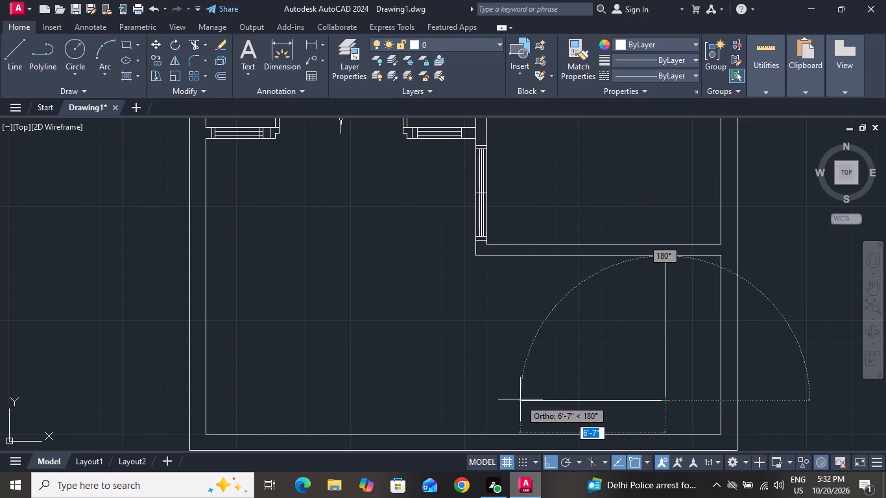
pyautogui.click(416, 399)
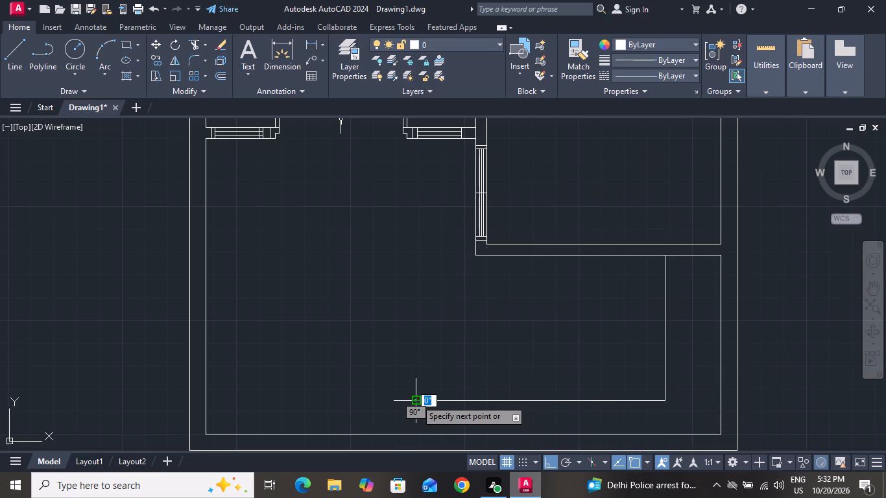
pyautogui.rightClick(416, 399)
pyautogui.click(437, 270)
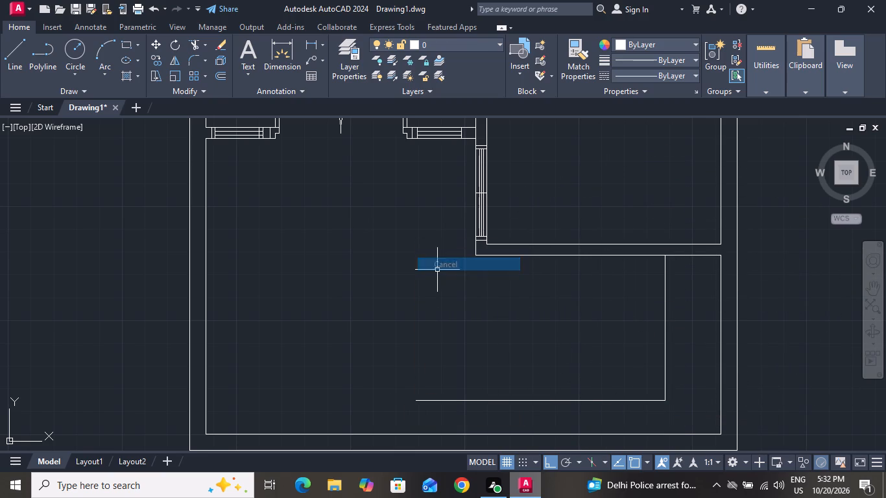
# Offset both segments of the L-shaped line 9" toward its inside.
pyautogui.write('o')
pyautogui.press('space')
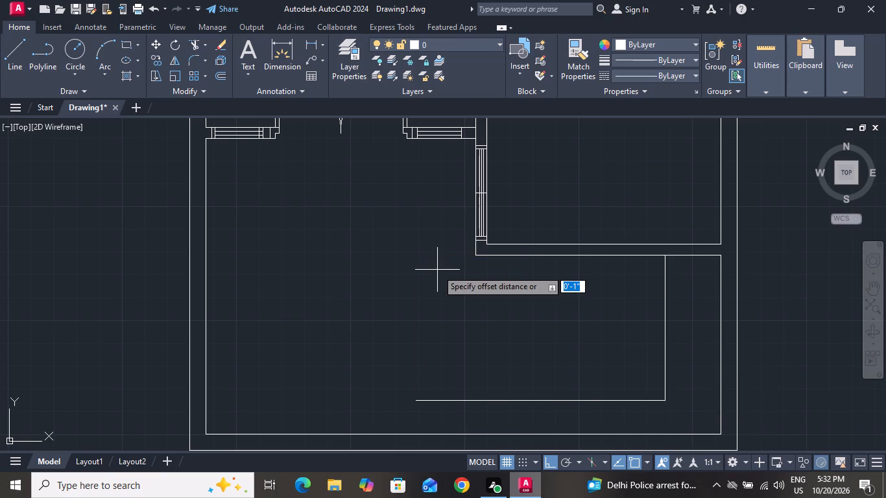
pyautogui.press('9')
pyautogui.hotkey('shift', '"')
pyautogui.press('Return')
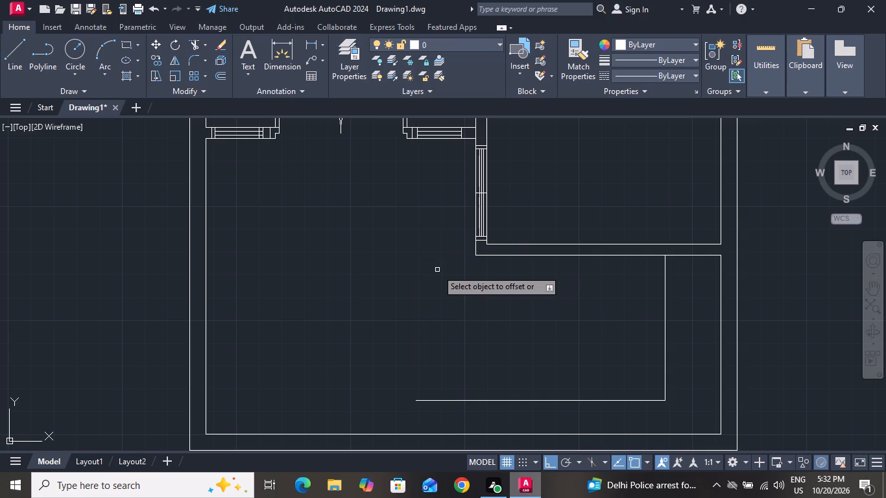
pyautogui.click(665, 285)
pyautogui.click(654, 296)
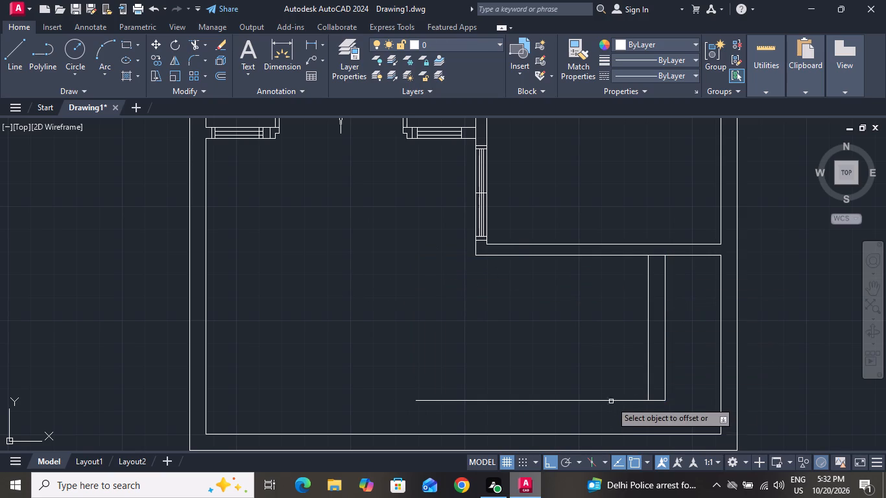
pyautogui.click(608, 399)
pyautogui.click(608, 374)
pyautogui.rightClick(608, 374)
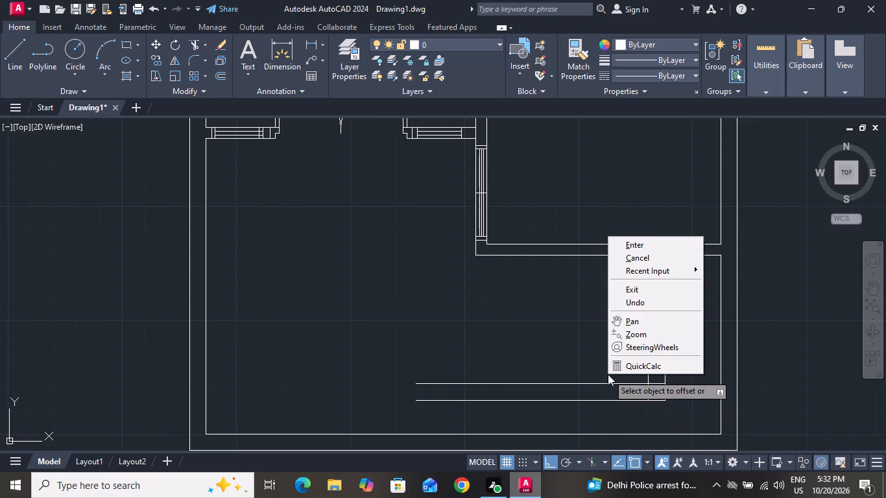
pyautogui.click(639, 256)
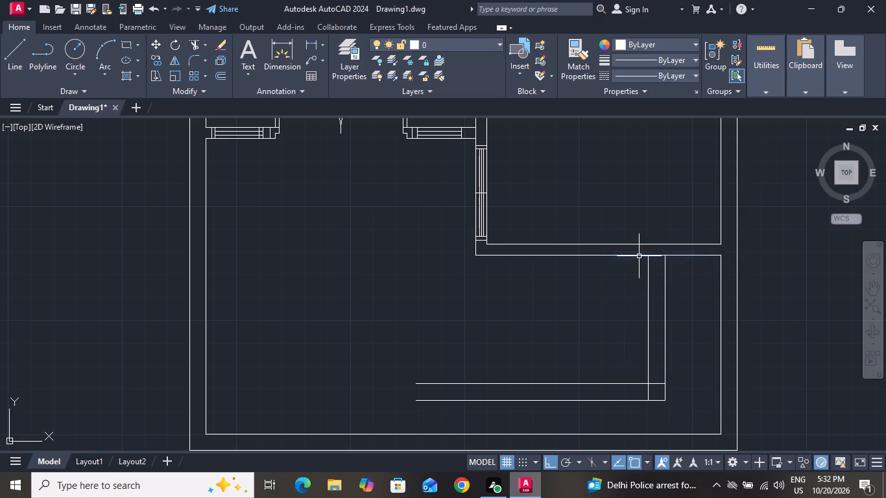
# Trim the overlapping ends of the two inner offset lines at the corner, keeping the outer L-shaped line whole.
pyautogui.click(192, 41)
pyautogui.click(658, 381)
pyautogui.click(661, 392)
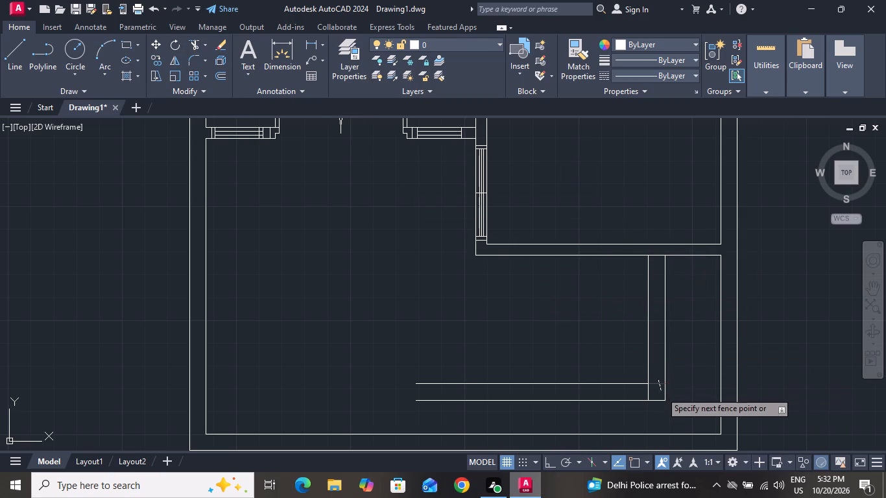
pyautogui.click(662, 392)
pyautogui.click(640, 394)
pyautogui.click(665, 387)
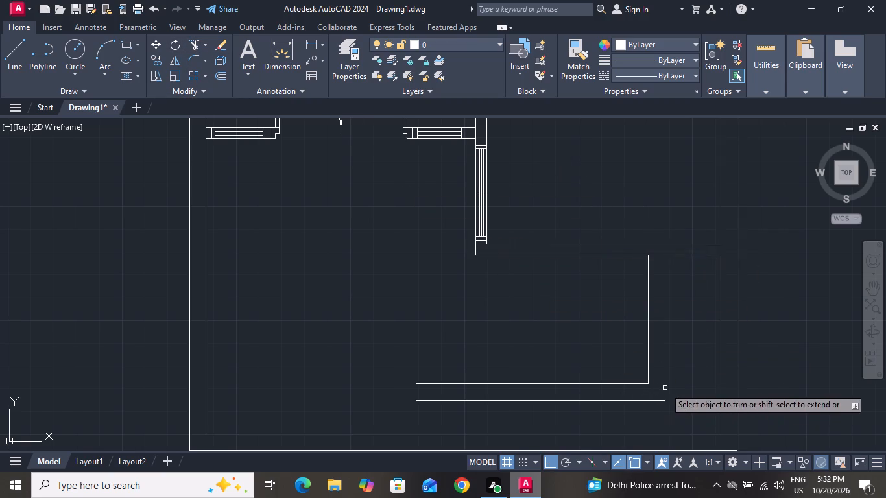
pyautogui.hotkey('ctrl', 'z')
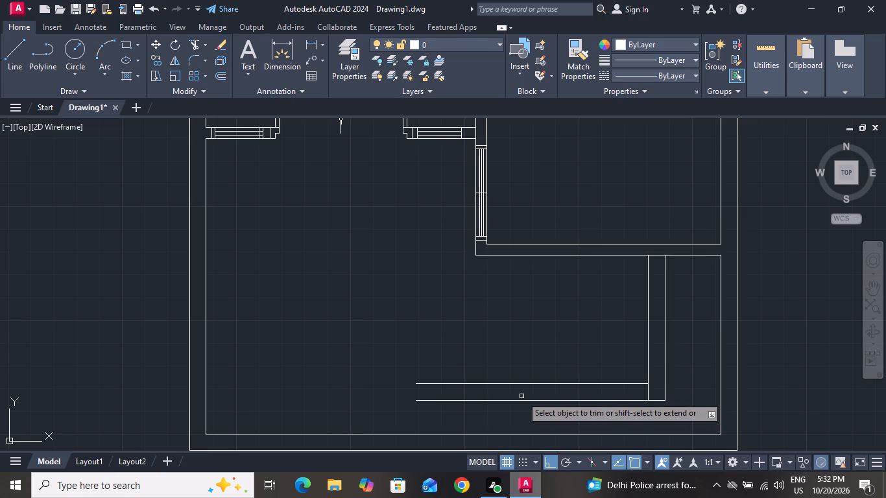
pyautogui.click(649, 391)
pyautogui.rightClick(529, 308)
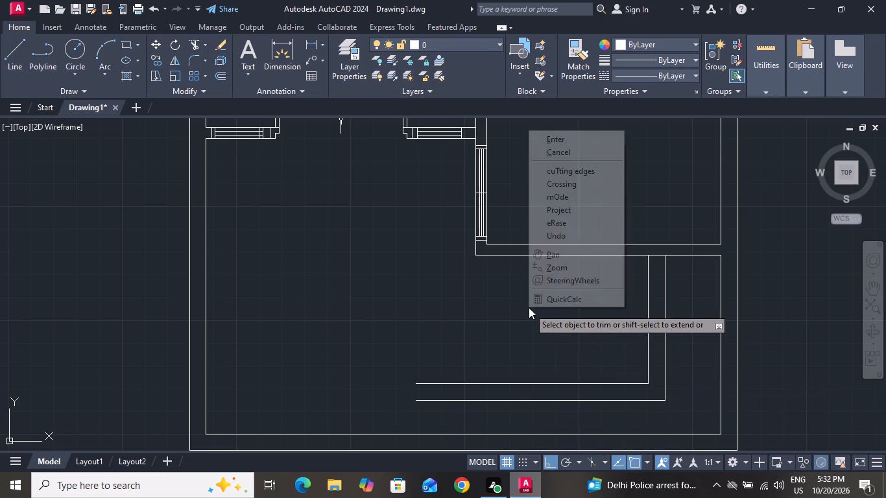
pyautogui.click(540, 150)
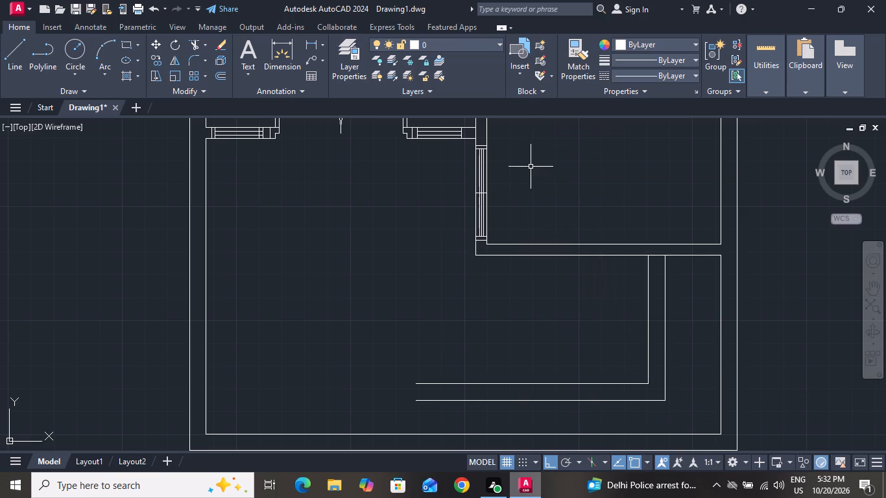
# Offset the inner vertical line of the L-shaped wall 2' to the west.
pyautogui.write('o')
pyautogui.press('space')
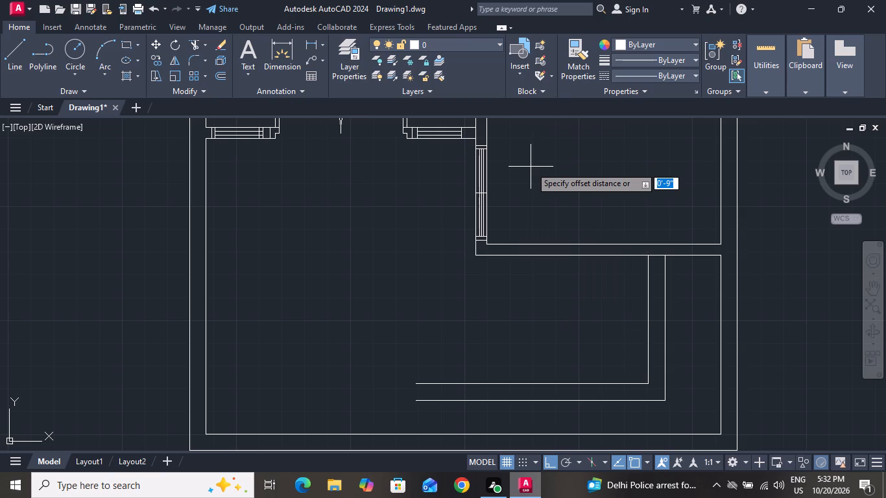
pyautogui.write("2'")
pyautogui.press('Return')
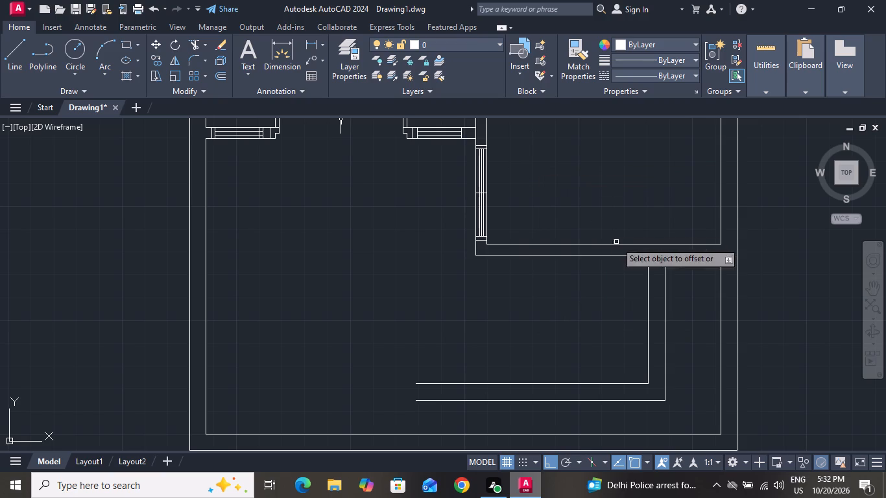
pyautogui.click(647, 299)
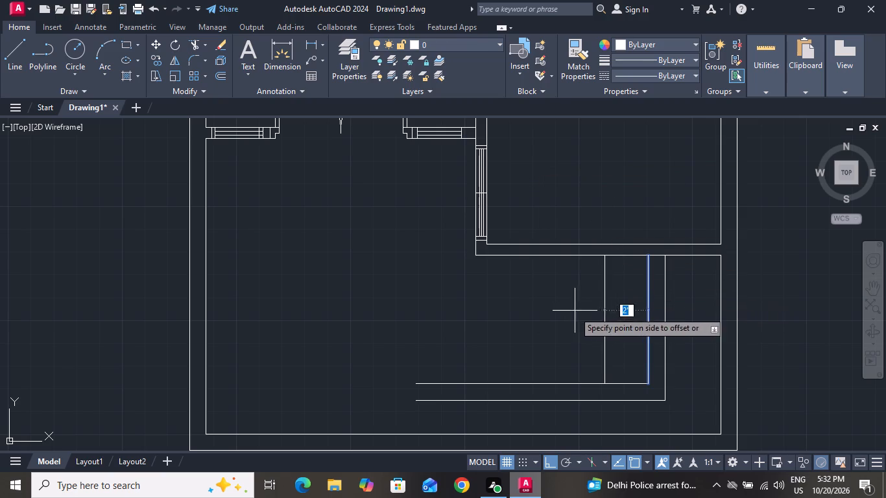
pyautogui.click(574, 311)
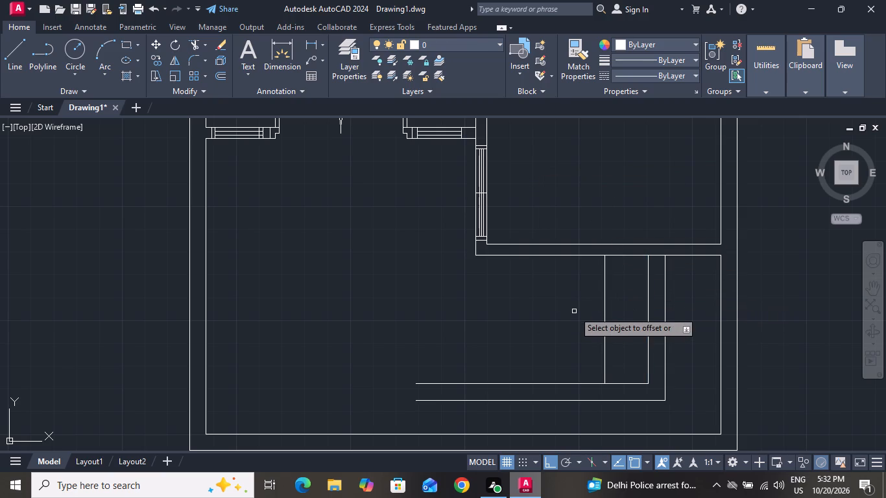
pyautogui.rightClick(571, 313)
pyautogui.click(587, 337)
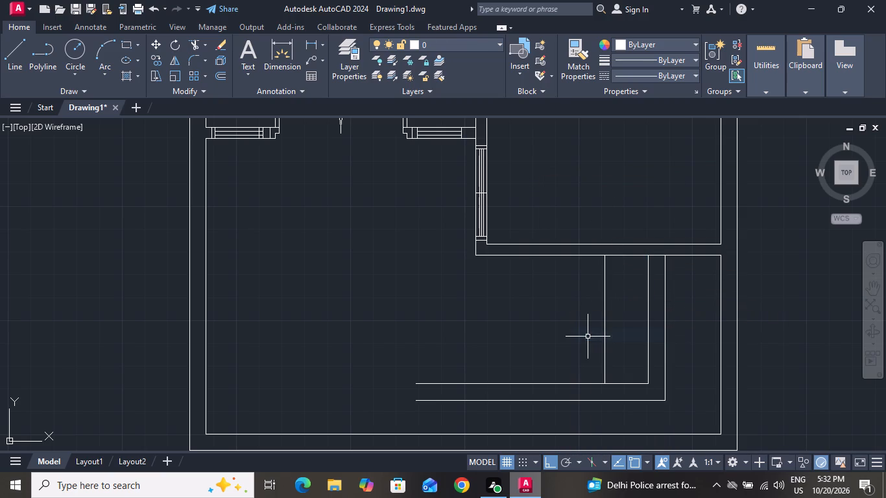
# Offset the vertical line inside the L-shaped wall 10" west five times in succession, forming the first evenly spaced stair treads.
pyautogui.write('o 1')
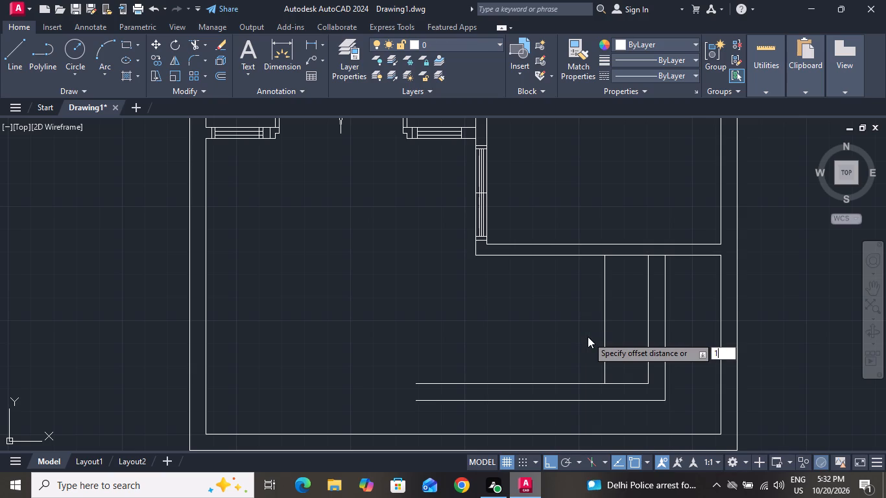
pyautogui.press('0')
pyautogui.hotkey('shift', '"')
pyautogui.press('Return')
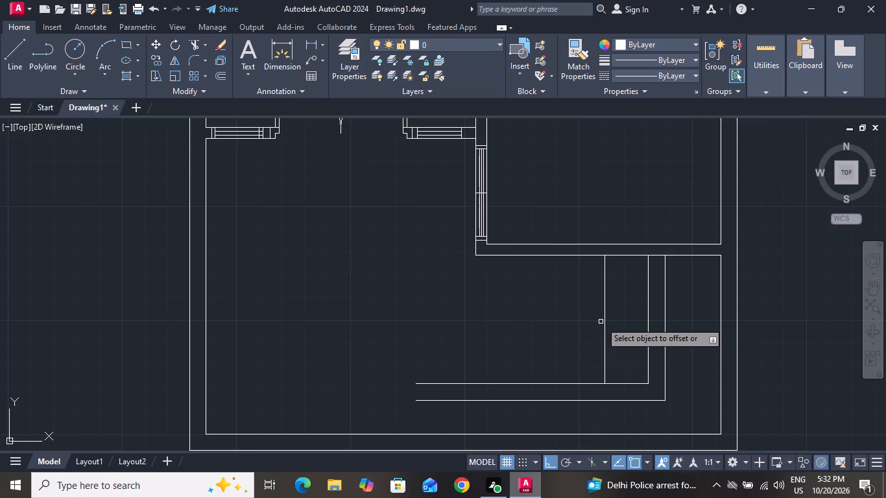
pyautogui.click(602, 320)
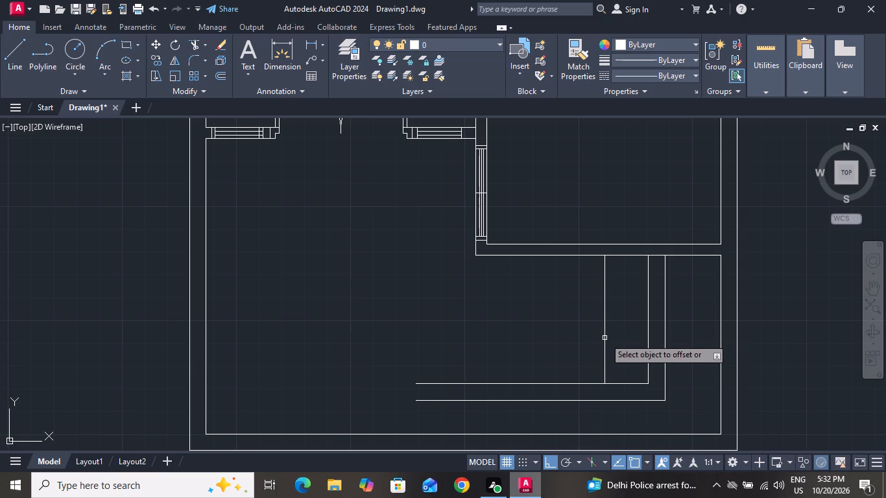
pyautogui.click(605, 338)
pyautogui.click(445, 369)
pyautogui.click(586, 342)
pyautogui.click(562, 349)
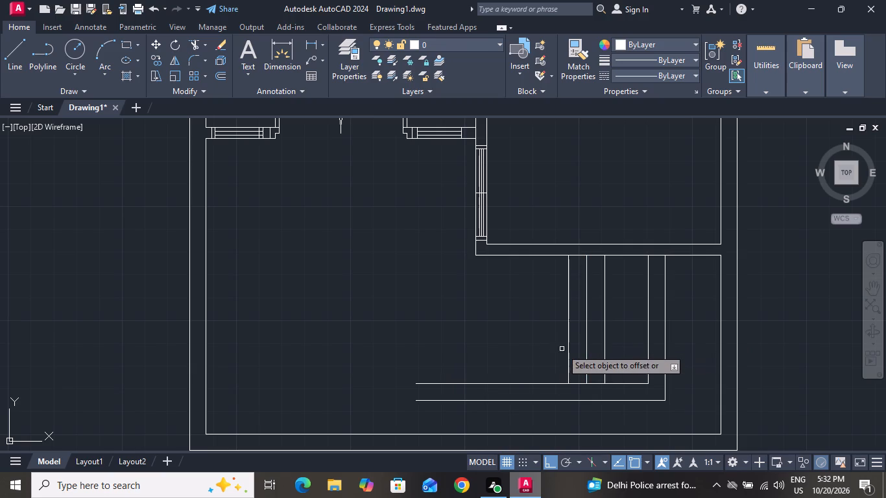
pyautogui.click(567, 343)
pyautogui.click(552, 342)
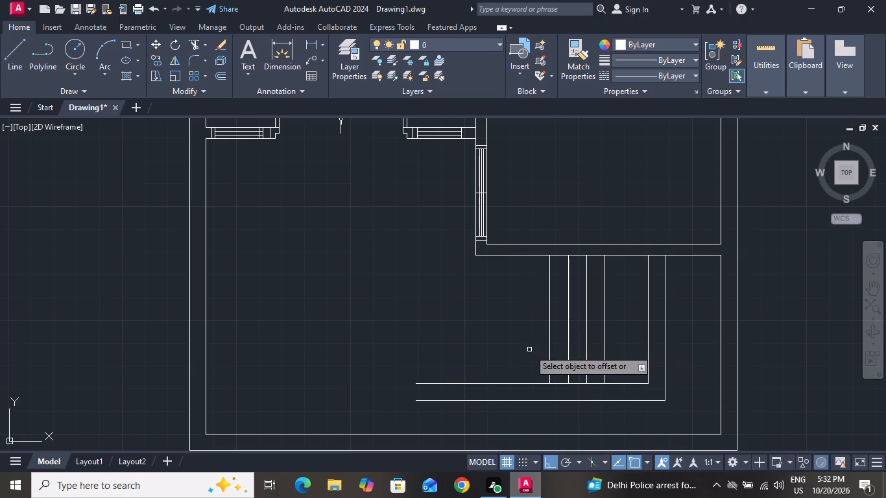
pyautogui.click(550, 342)
pyautogui.click(505, 350)
pyautogui.click(529, 344)
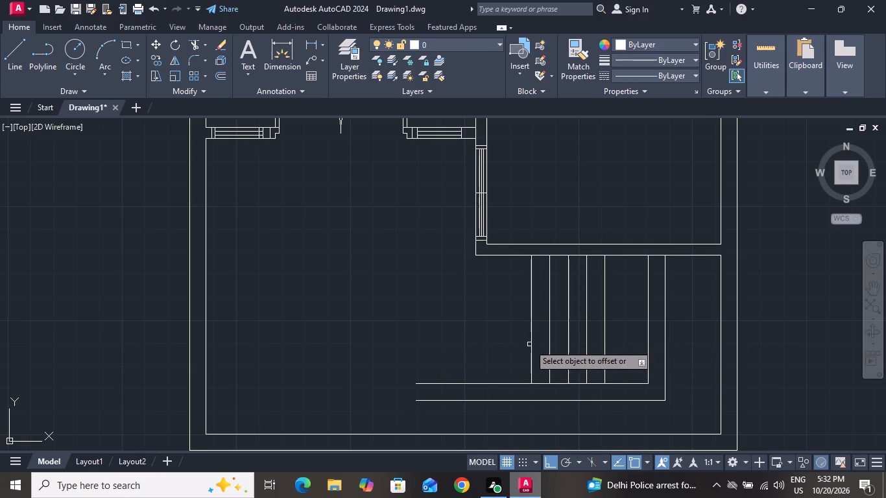
pyautogui.click(478, 350)
pyautogui.click(533, 350)
pyautogui.click(509, 353)
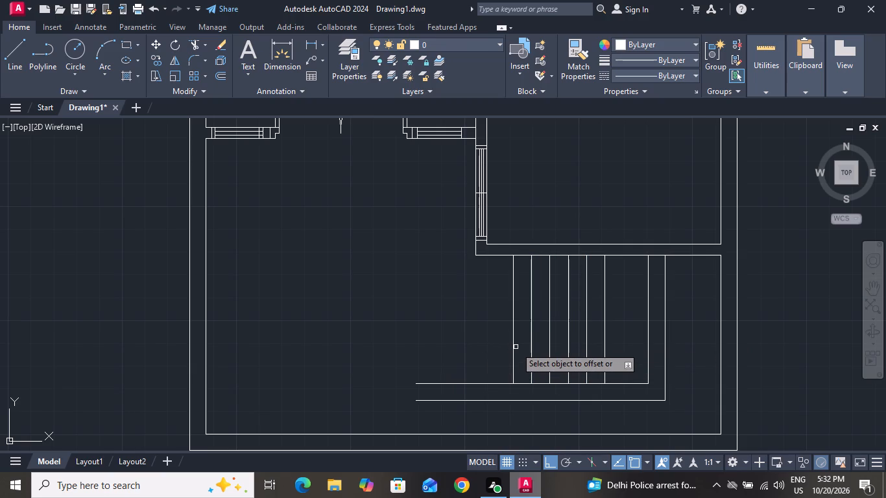
# Continue offsetting the westmost tread line 10" to the west five more times.
pyautogui.click(515, 350)
pyautogui.click(447, 353)
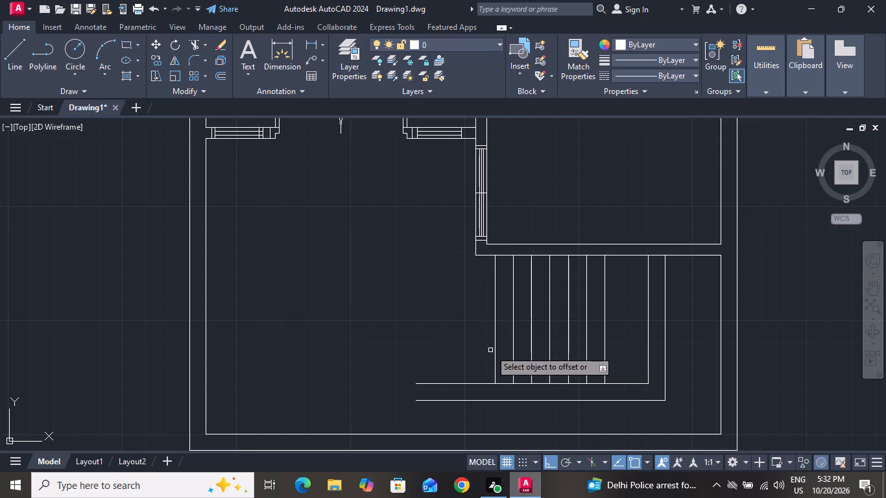
pyautogui.click(496, 354)
pyautogui.click(453, 359)
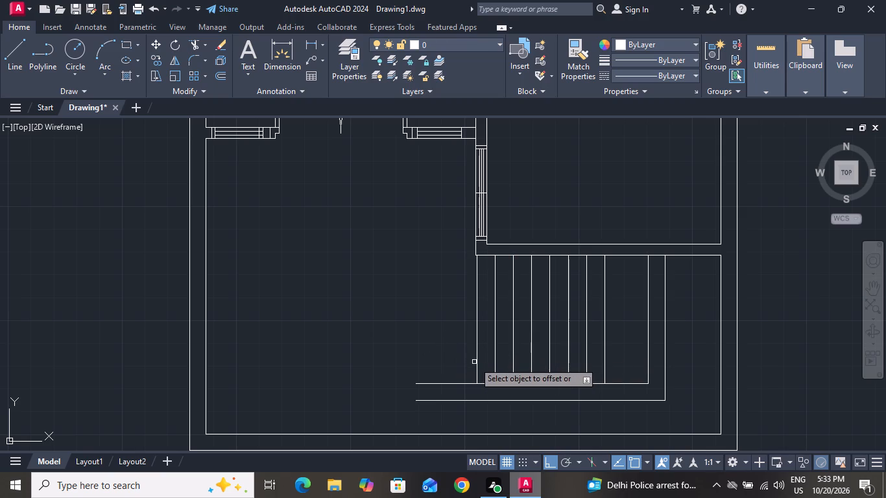
pyautogui.click(479, 355)
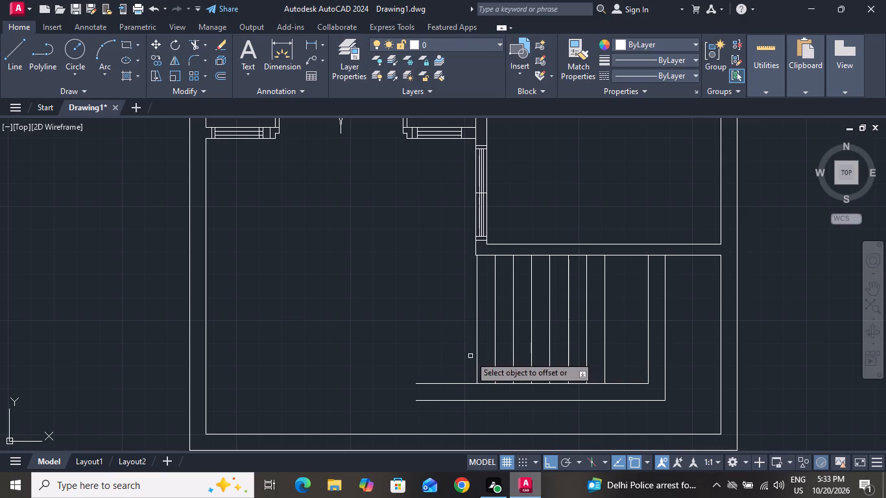
pyautogui.click(470, 356)
pyautogui.click(476, 352)
pyautogui.click(427, 353)
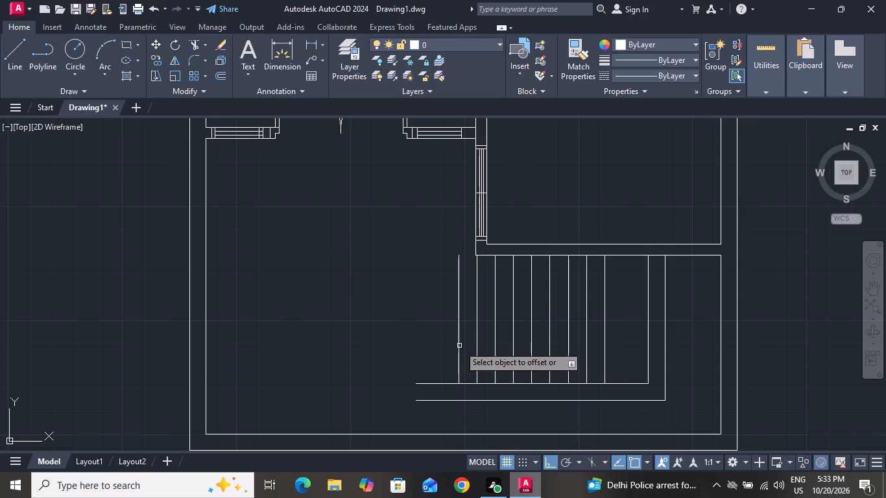
pyautogui.click(459, 346)
pyautogui.click(407, 355)
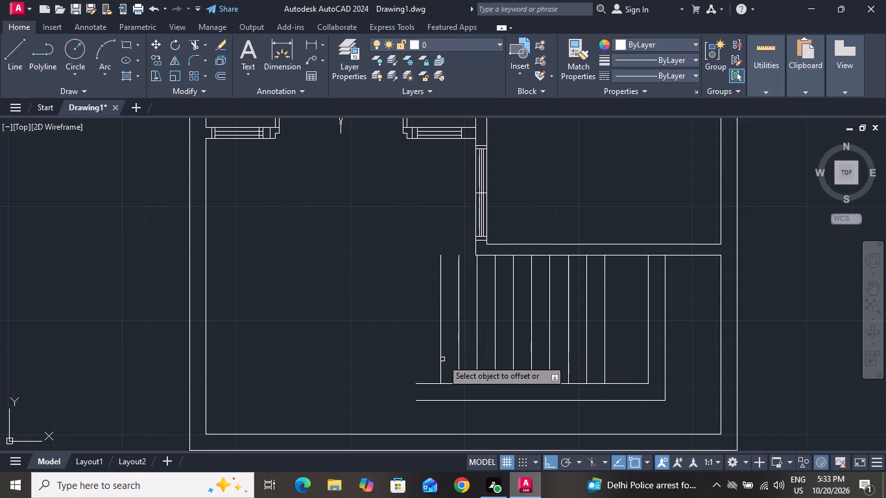
pyautogui.click(442, 359)
pyautogui.click(374, 359)
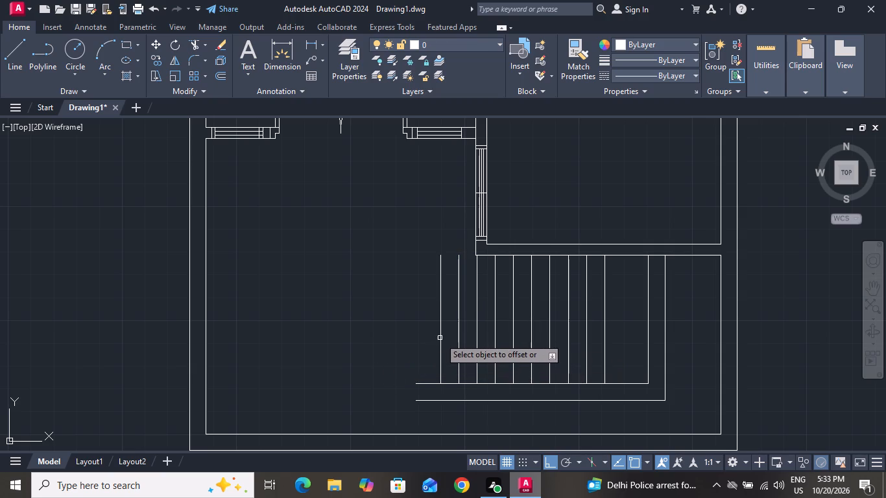
pyautogui.click(442, 336)
pyautogui.click(403, 339)
pyautogui.rightClick(405, 338)
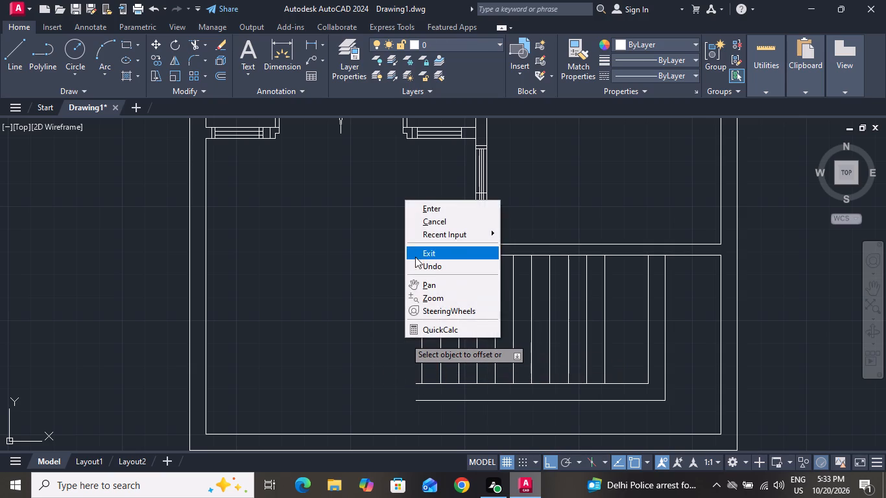
pyautogui.click(413, 220)
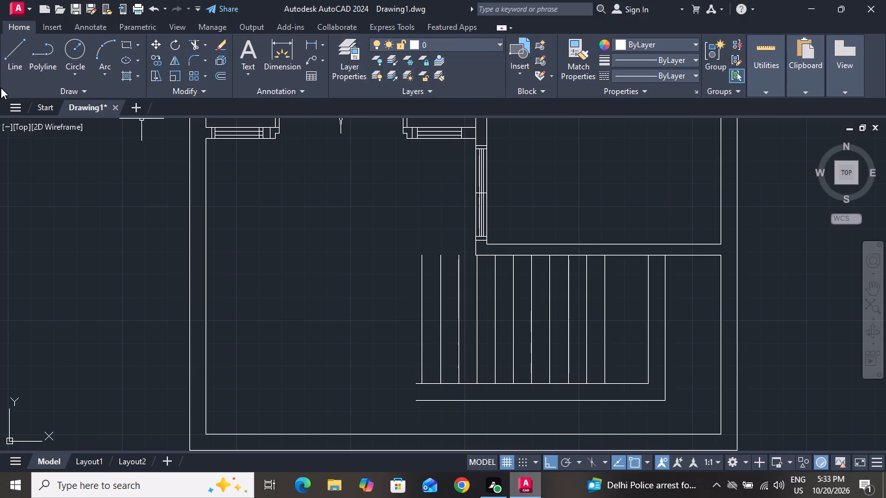
# Draw a horizontal line from the midpoint of the westmost tread line east to the inner vertical line of the L-shaped wall.
pyautogui.click(8, 59)
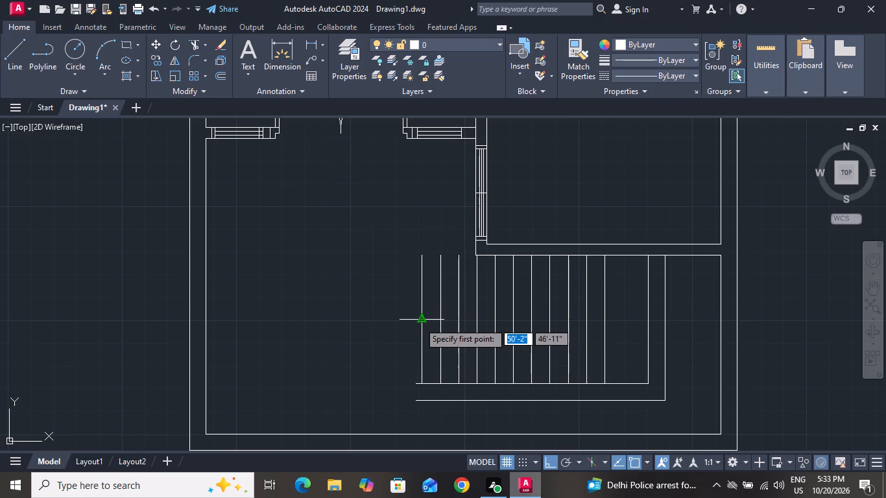
pyautogui.click(419, 322)
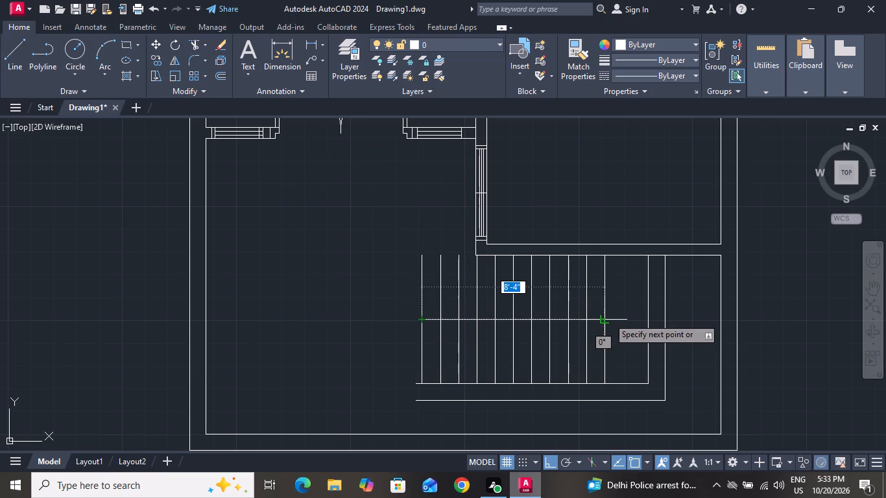
pyautogui.click(648, 324)
pyautogui.rightClick(643, 321)
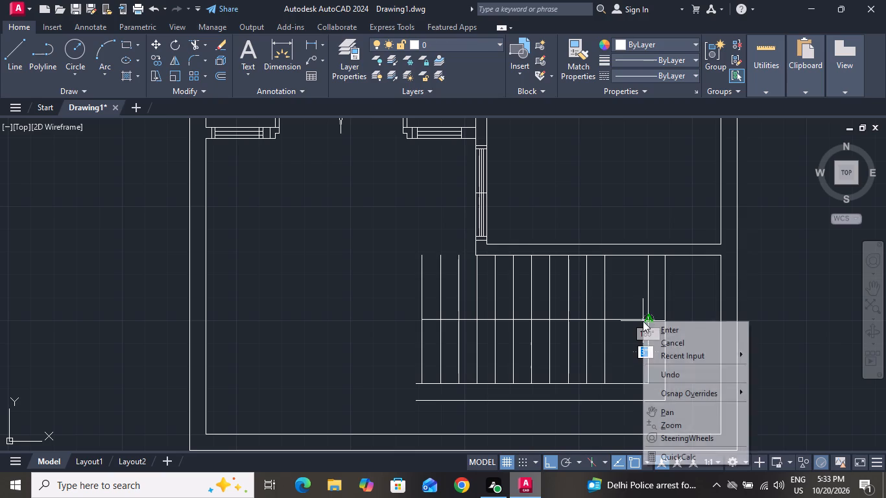
pyautogui.click(649, 339)
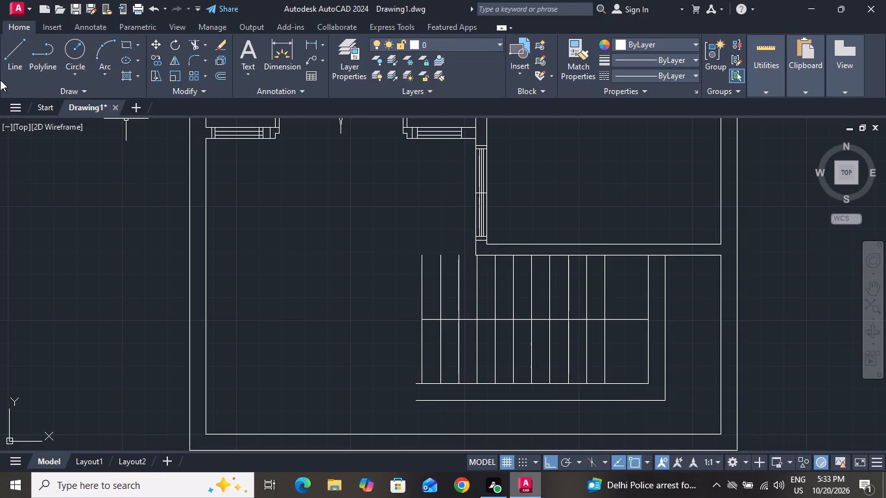
# Trim the three westmost tread lines above the staircase's horizontal middle line.
pyautogui.click(192, 45)
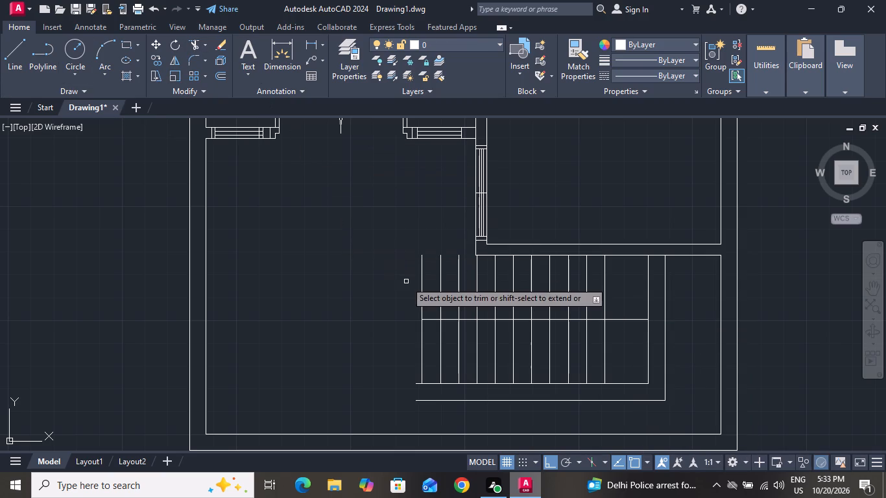
pyautogui.click(406, 281)
pyautogui.click(466, 278)
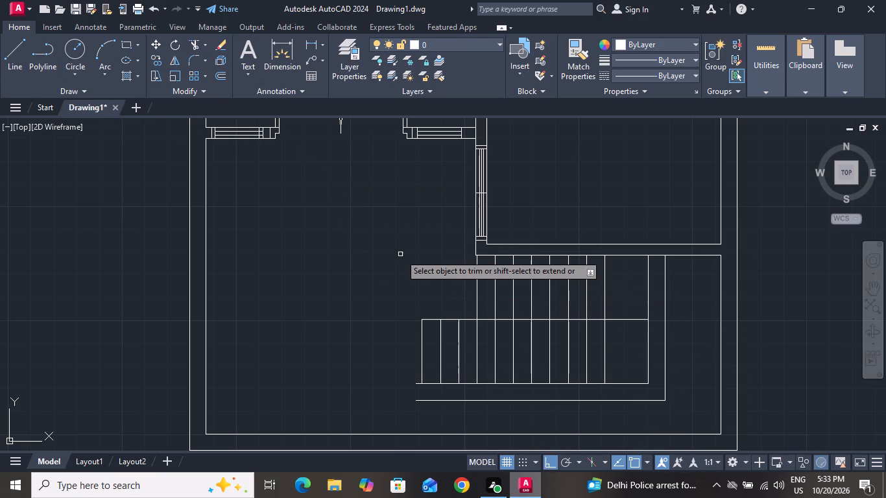
pyautogui.rightClick(397, 257)
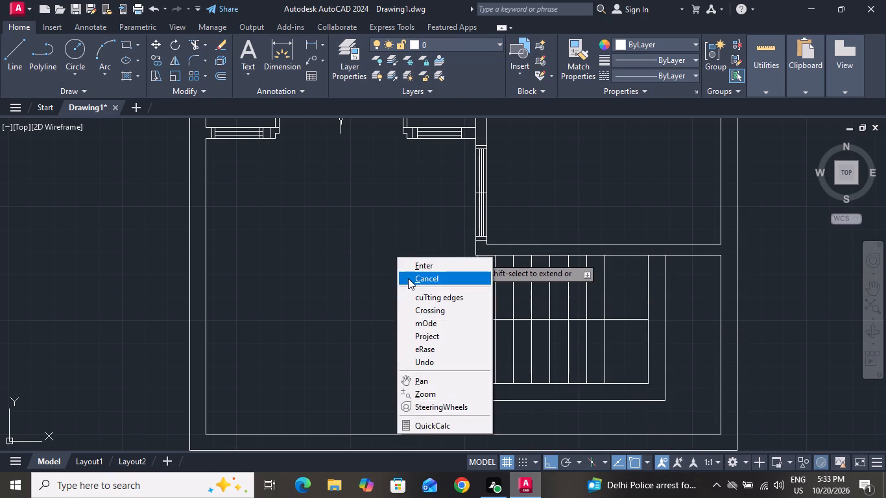
pyautogui.click(408, 278)
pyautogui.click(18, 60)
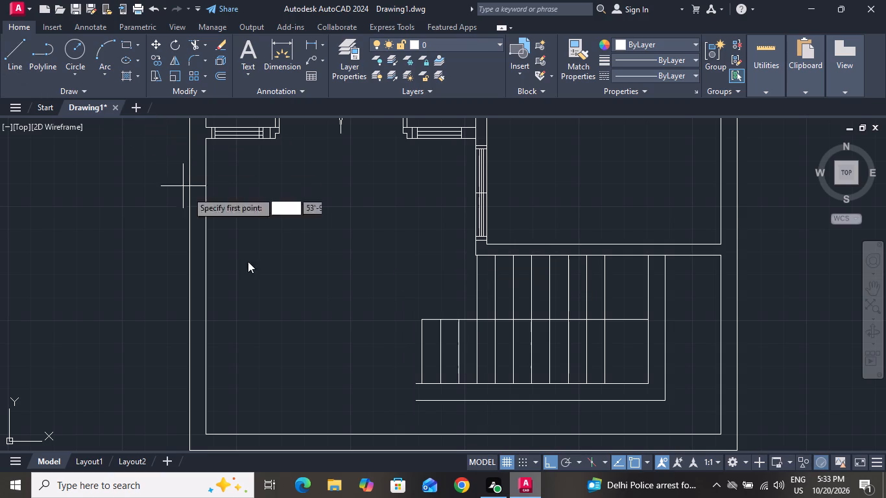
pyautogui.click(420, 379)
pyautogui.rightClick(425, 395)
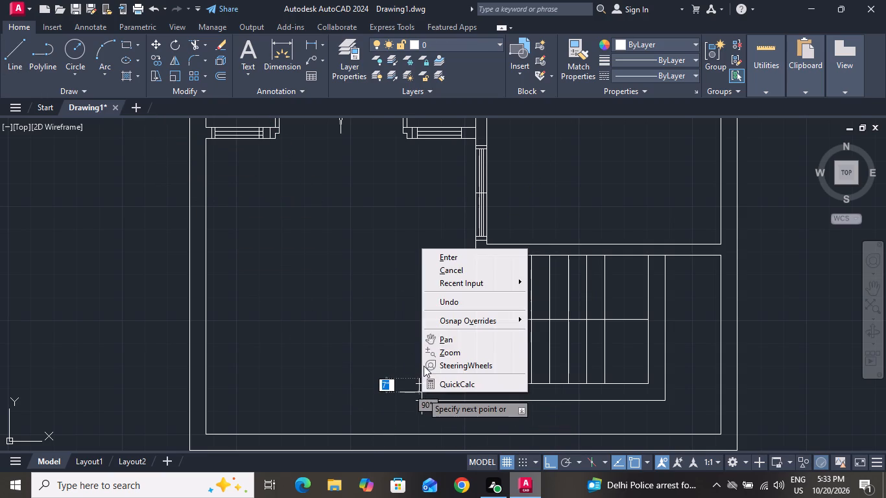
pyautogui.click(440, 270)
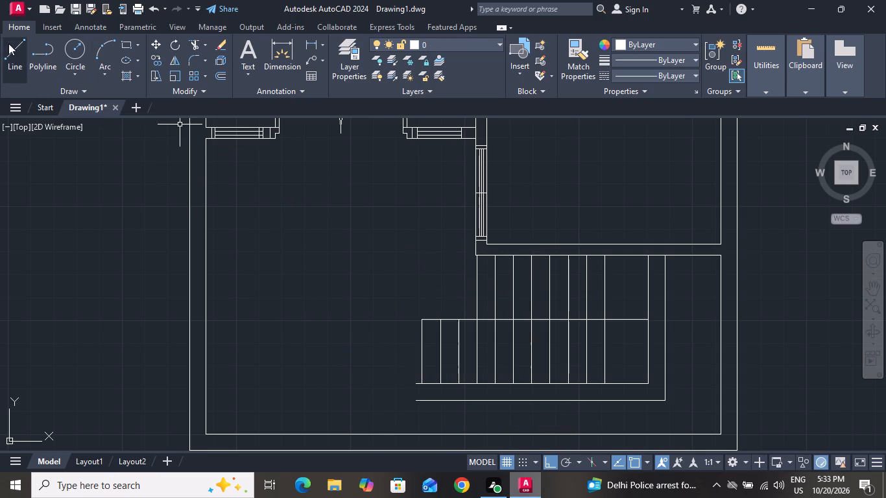
# Draw a short vertical line from the westmost tread's lower end to the outer line of the L-shaped wall.
pyautogui.click(13, 47)
pyautogui.scroll(2, 434, 401)
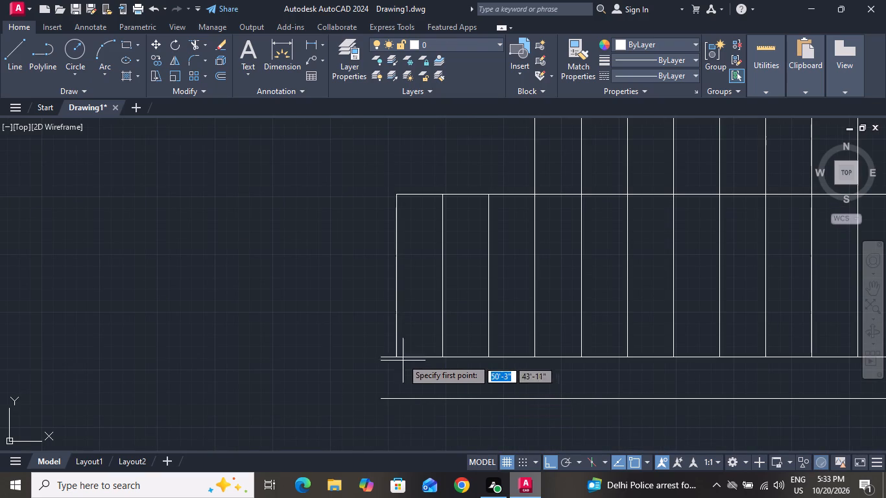
pyautogui.click(400, 355)
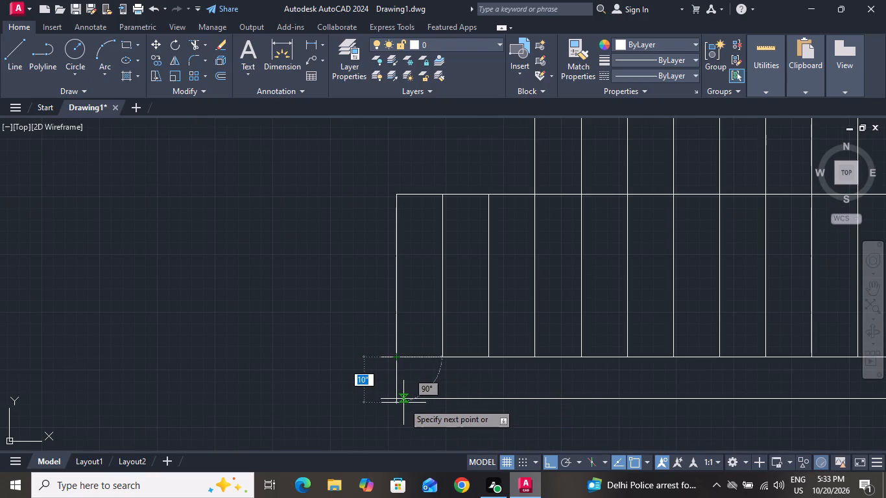
pyautogui.click(396, 396)
pyautogui.rightClick(396, 395)
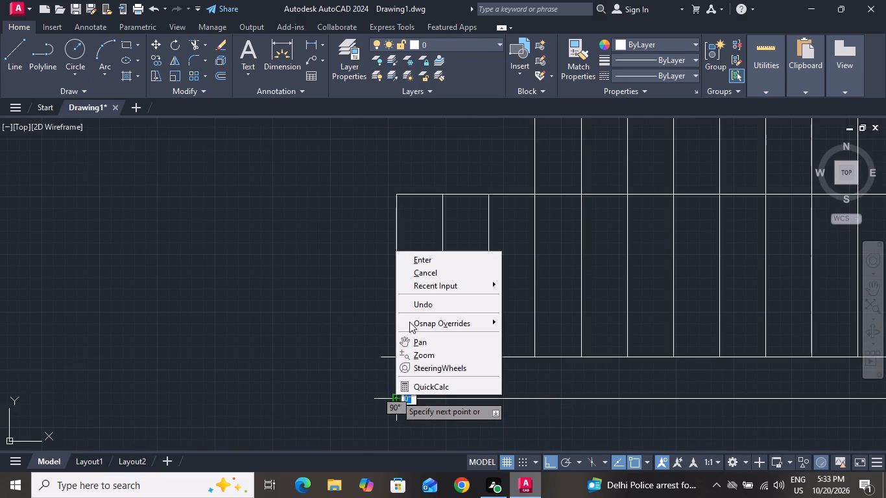
pyautogui.rightClick(401, 271)
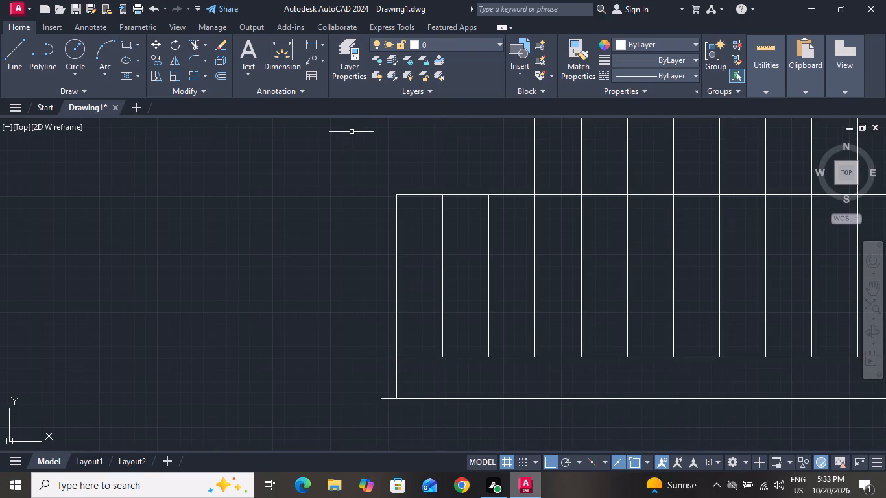
# Trim the two L-shaped wall line ends that extend west of the short closing line.
pyautogui.click(199, 44)
pyautogui.click(384, 338)
pyautogui.click(394, 415)
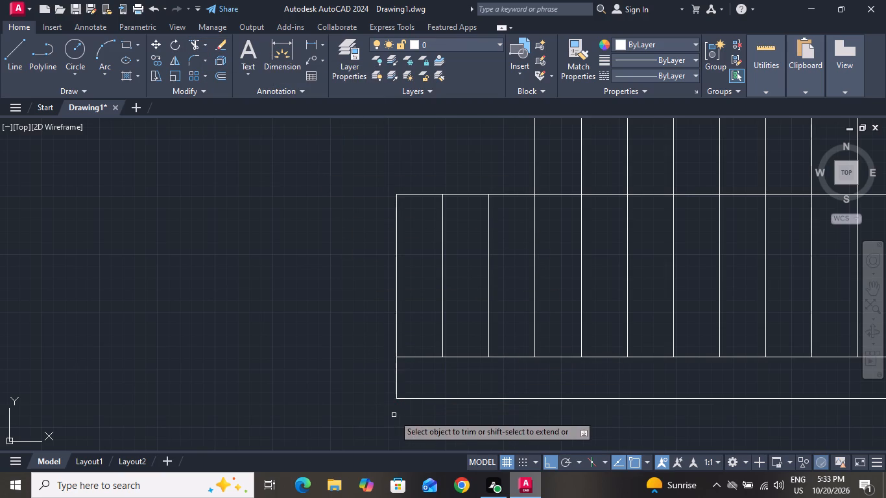
pyautogui.rightClick(302, 279)
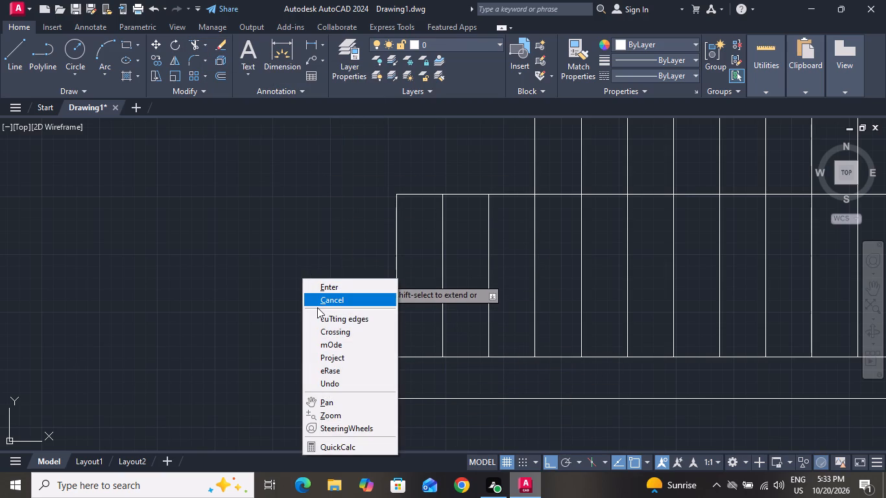
pyautogui.click(317, 296)
# Draw a short vertical line from the inner corner of the L-shaped wall south to its outer horizontal line.
pyautogui.scroll(-2, 290, 257)
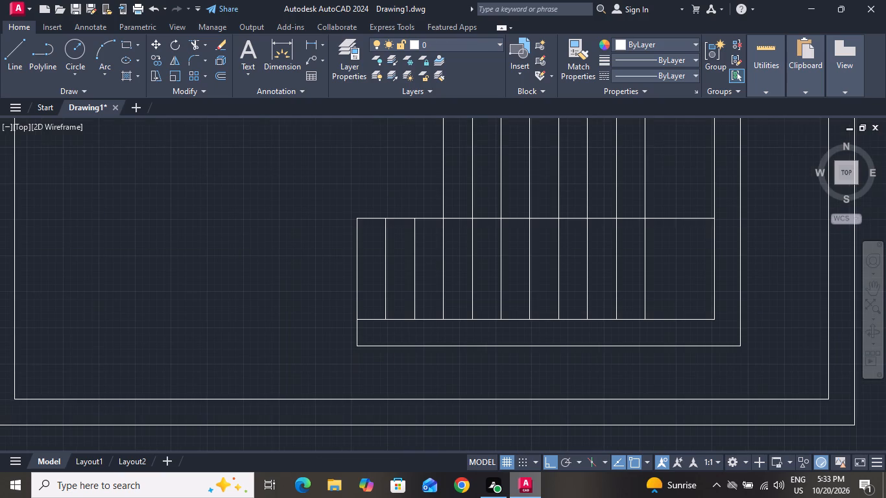
pyautogui.click(23, 49)
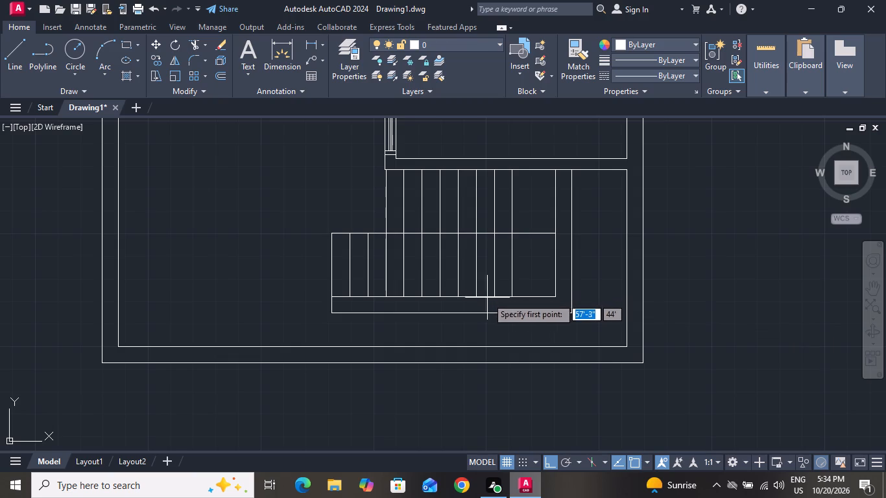
pyautogui.scroll(2, 497, 307)
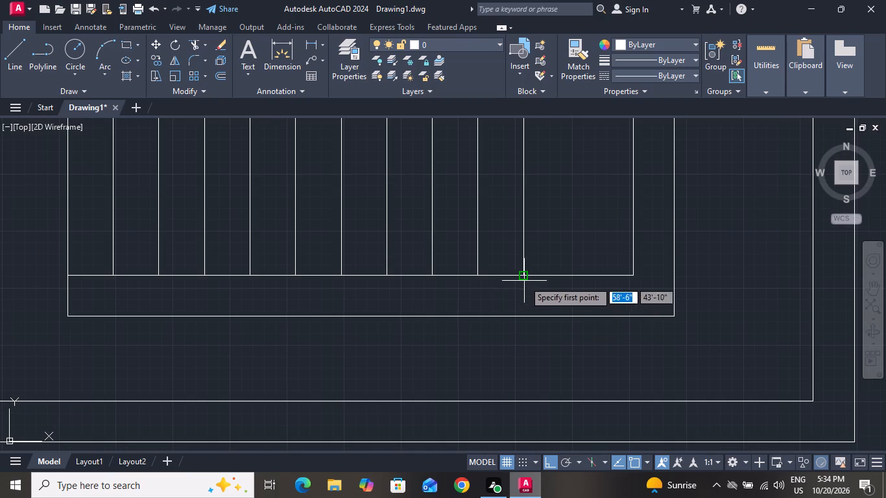
pyautogui.click(634, 274)
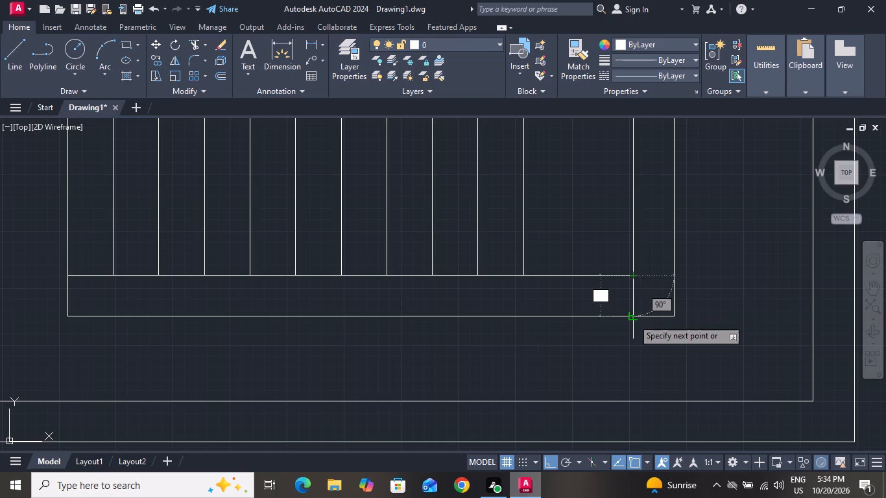
pyautogui.click(633, 319)
pyautogui.rightClick(633, 319)
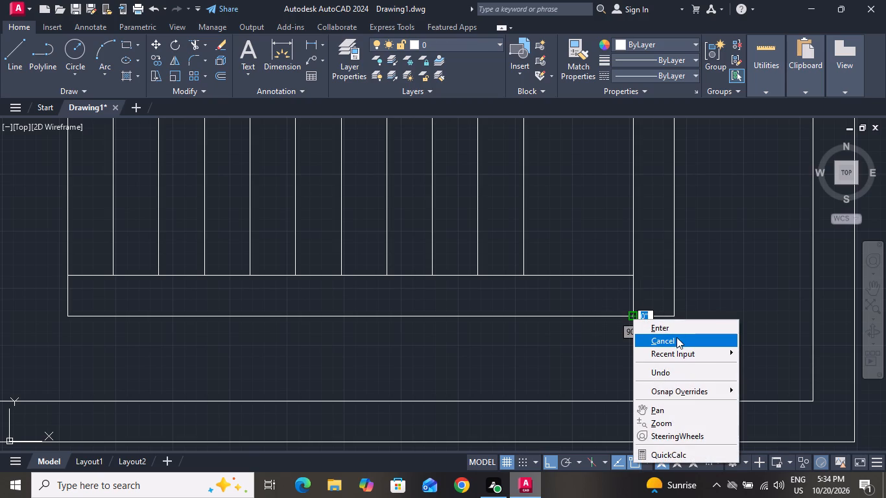
pyautogui.click(676, 337)
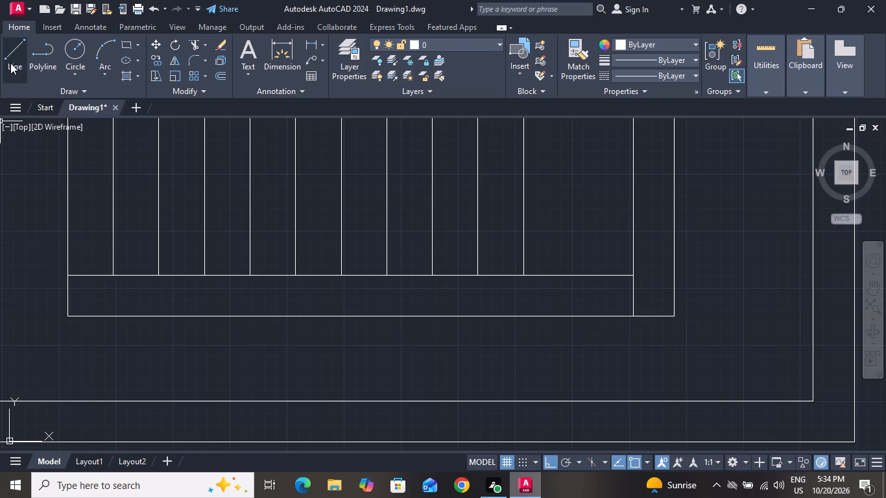
# Draw a short vertical line from the easternmost tread's lower end to the outer line of the L-shaped wall.
pyautogui.click(10, 55)
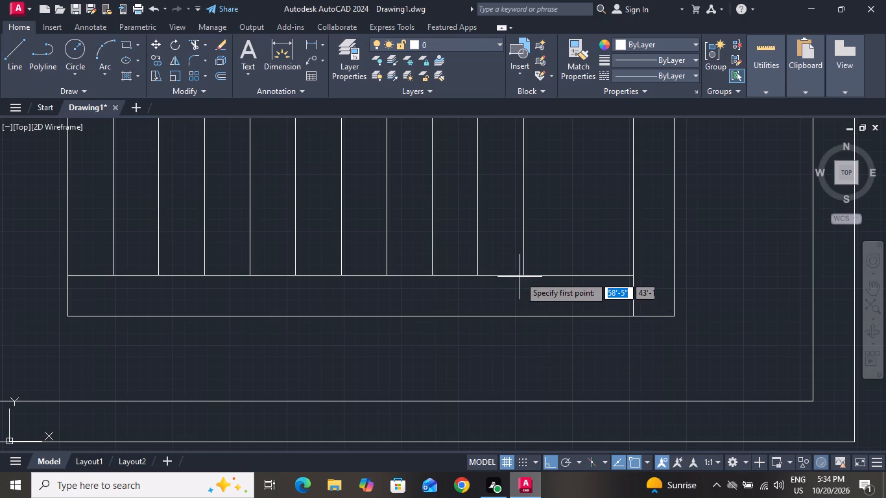
pyautogui.click(520, 273)
pyautogui.click(522, 314)
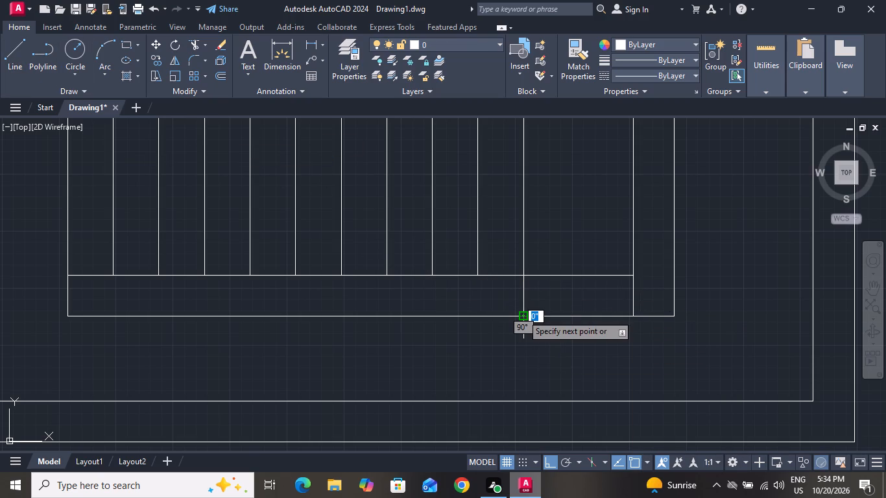
pyautogui.rightClick(522, 314)
pyautogui.click(543, 338)
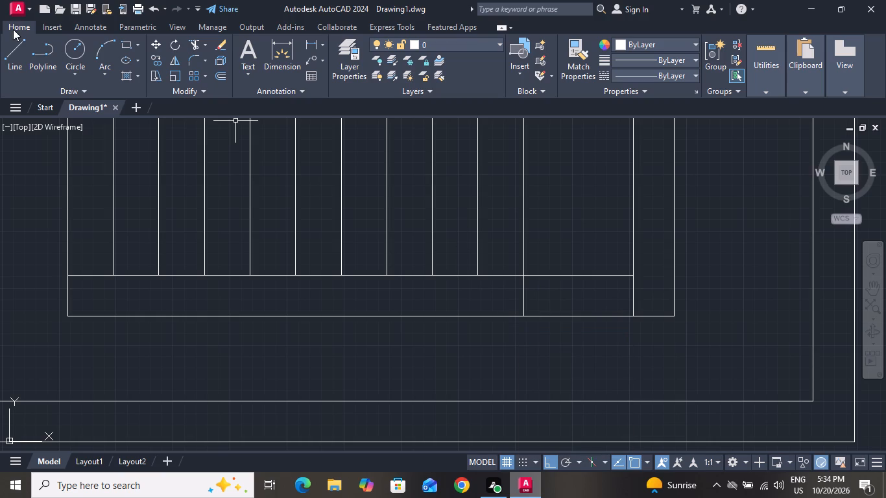
# Draw a horizontal window line joining the midpoints of the two short vertical lines in the L-shaped wall.
pyautogui.click(10, 45)
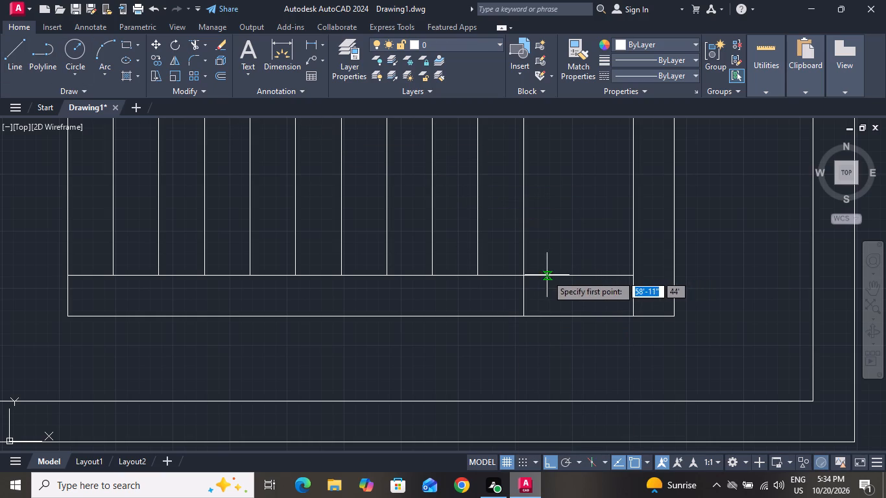
pyautogui.click(520, 293)
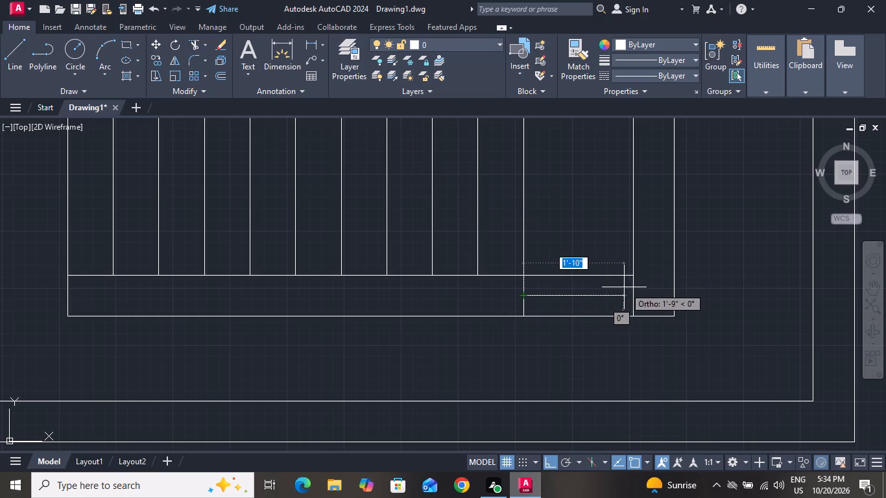
pyautogui.click(632, 293)
pyautogui.rightClick(632, 293)
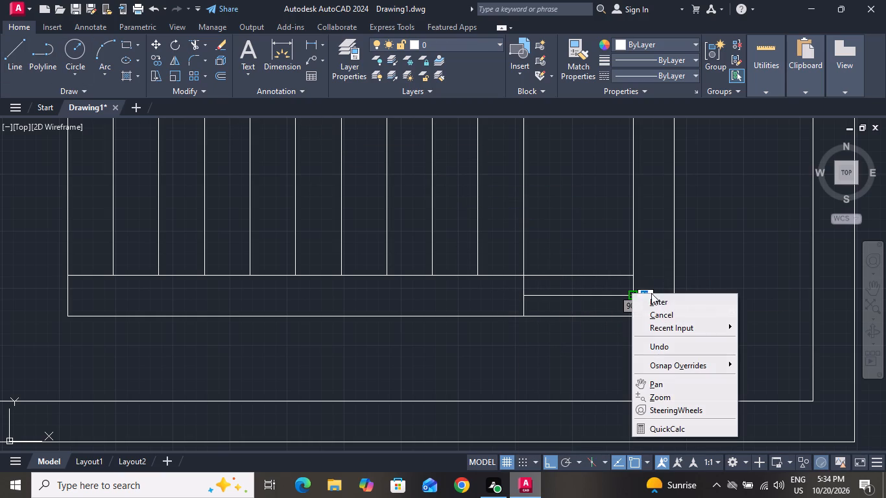
pyautogui.click(655, 316)
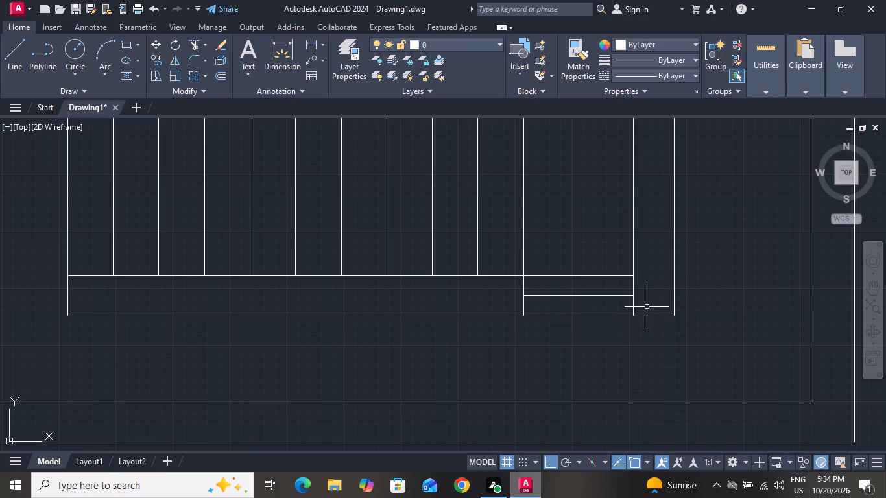
# Draw a short vertical line closing the east end of the partition north of the stairs, along the outer wall's inner face.
pyautogui.scroll(-3, 646, 305)
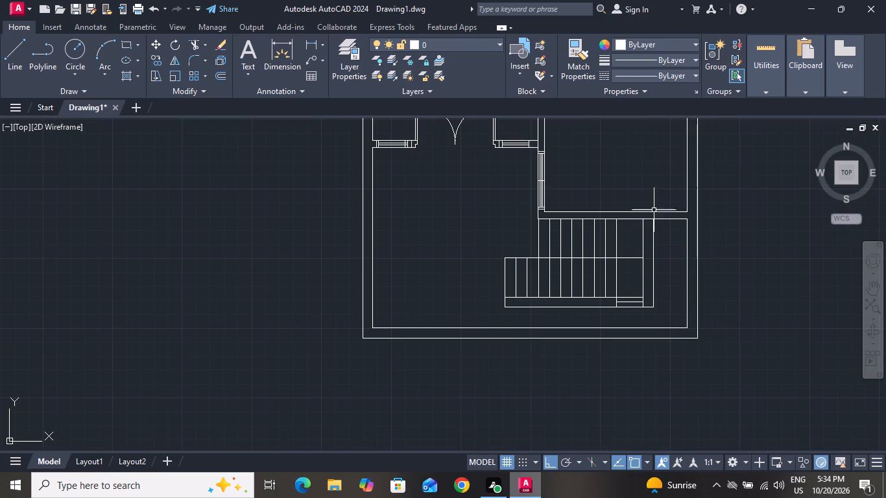
pyautogui.scroll(2, 656, 183)
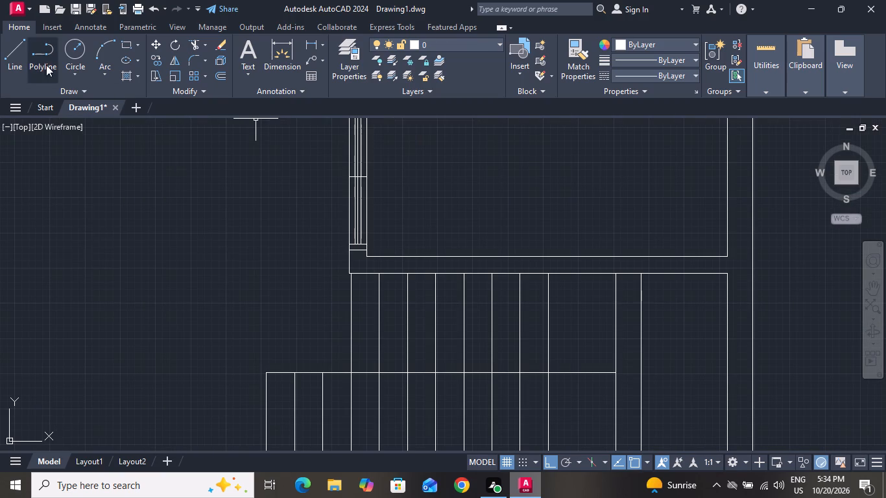
pyautogui.click(3, 54)
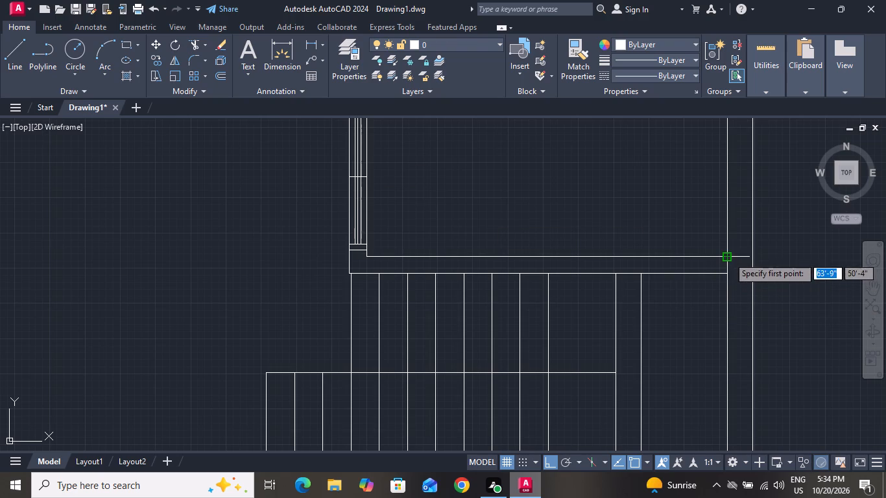
pyautogui.click(728, 257)
pyautogui.click(729, 272)
pyautogui.rightClick(729, 272)
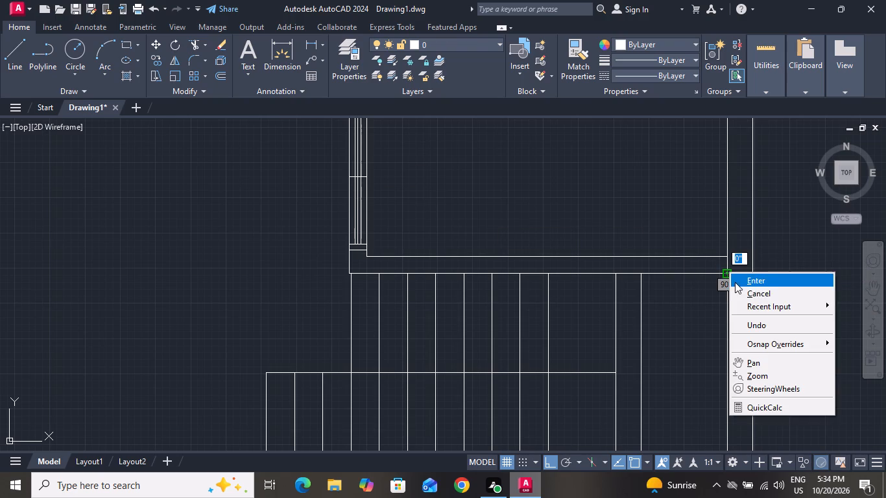
pyautogui.click(737, 290)
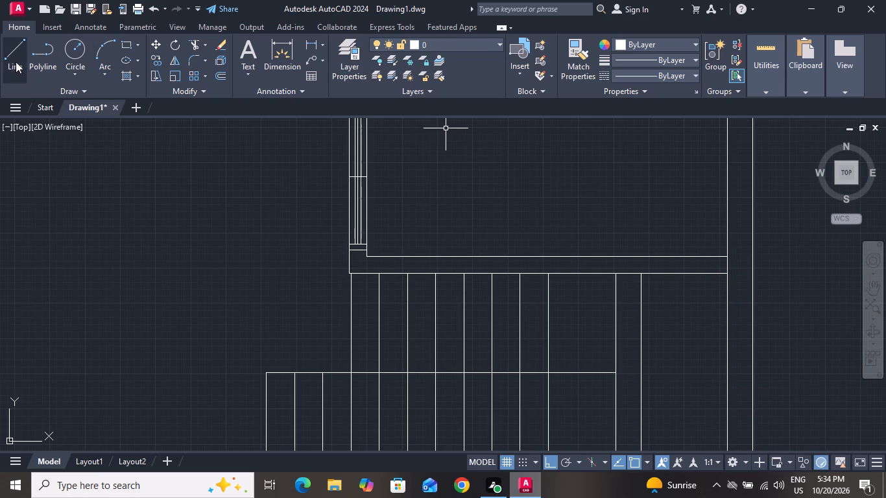
# Draw a short vertical line from the L-shaped wall's outer vertical line up across the partition north of the stairs.
pyautogui.click(8, 59)
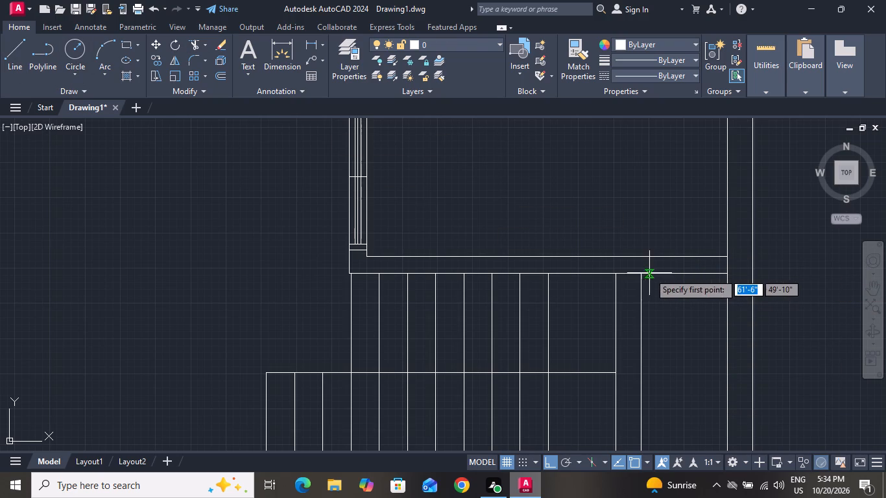
pyautogui.click(639, 274)
pyautogui.click(637, 255)
pyautogui.rightClick(637, 255)
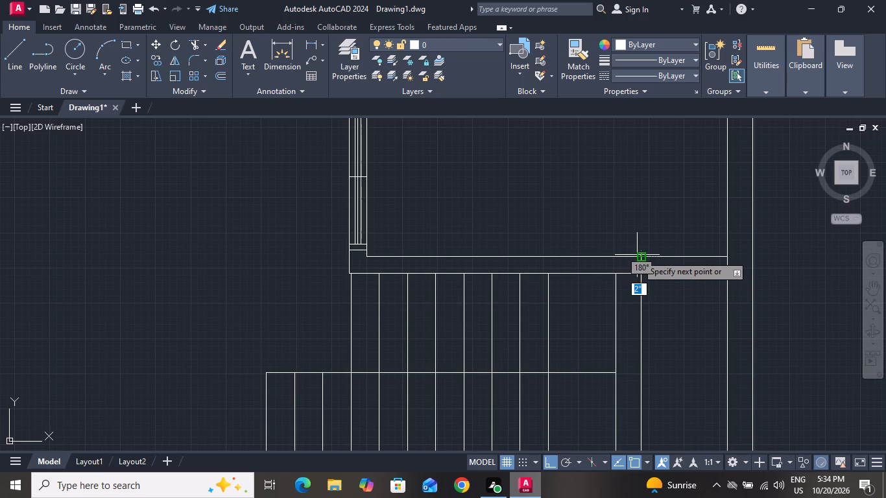
pyautogui.click(646, 272)
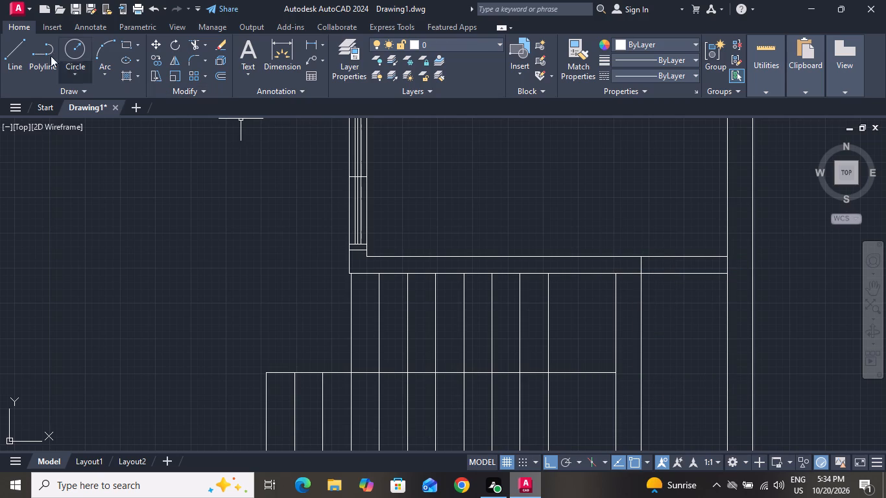
# Draw a horizontal line between the midpoints of the two short vertical lines at the partition's east end.
pyautogui.click(5, 51)
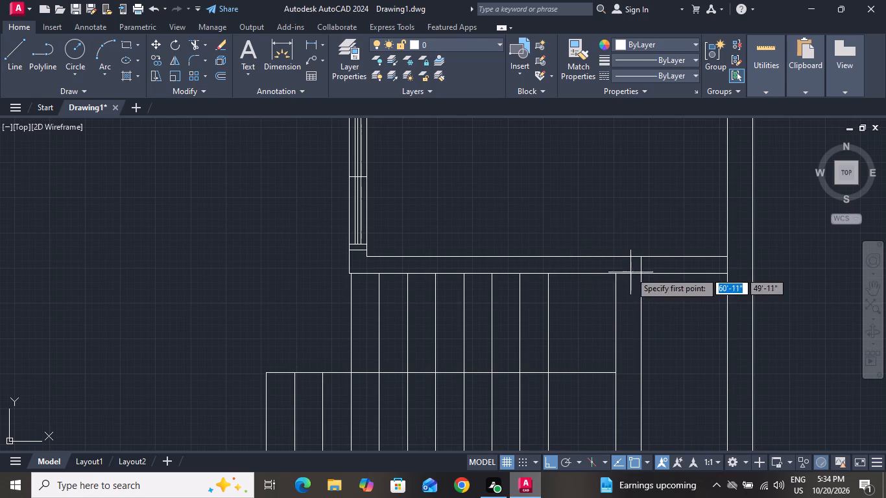
pyautogui.click(645, 267)
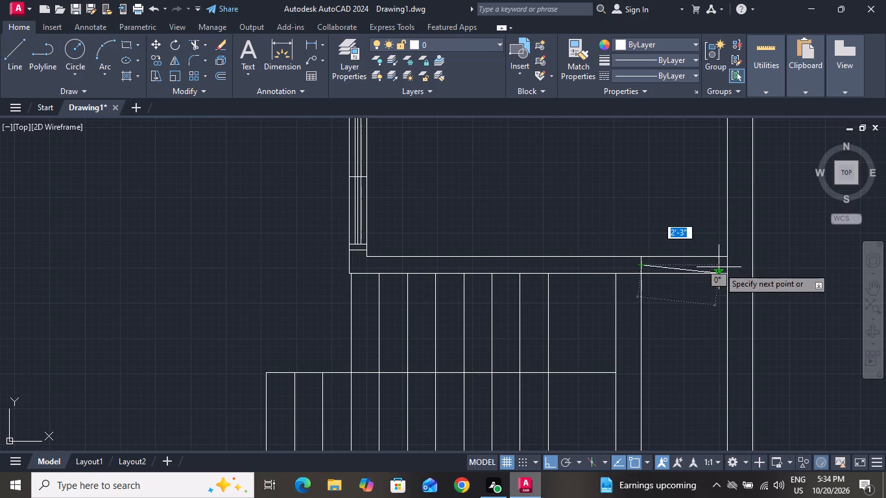
pyautogui.click(728, 265)
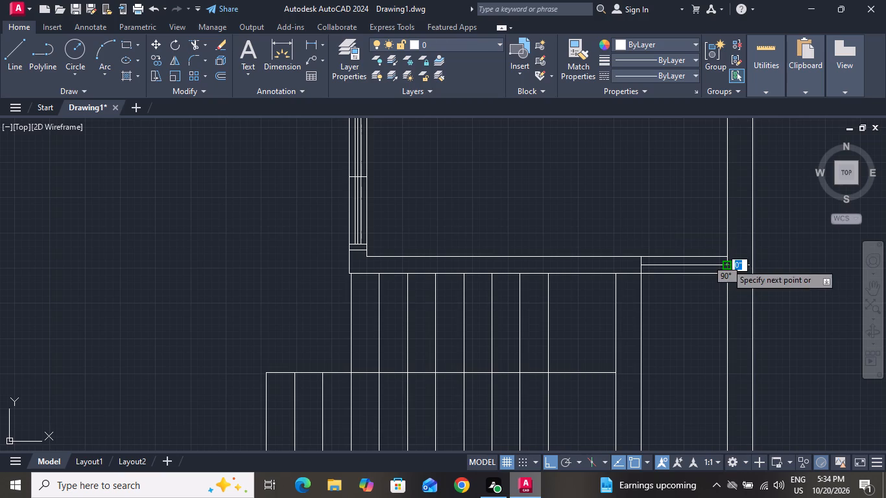
pyautogui.rightClick(726, 263)
pyautogui.click(734, 281)
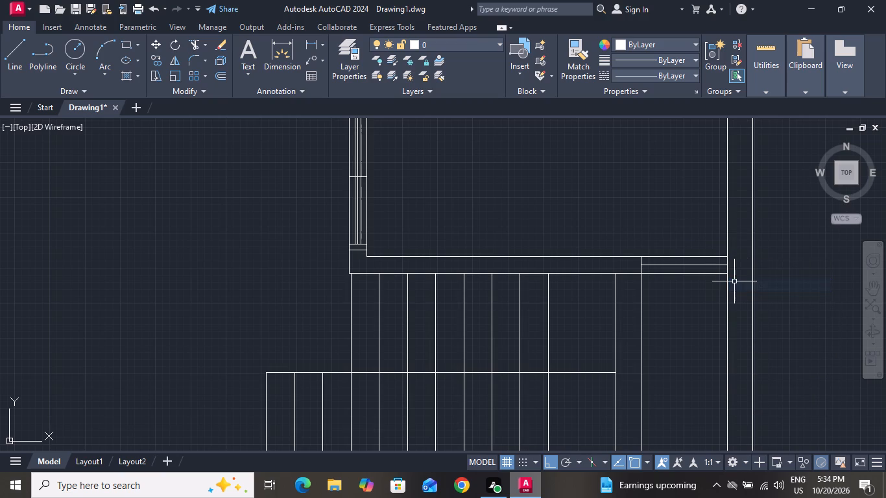
# Trim the partition's lower line between the two vertical lines of the L-shaped wall to open the wall junction.
pyautogui.scroll(-2, 734, 281)
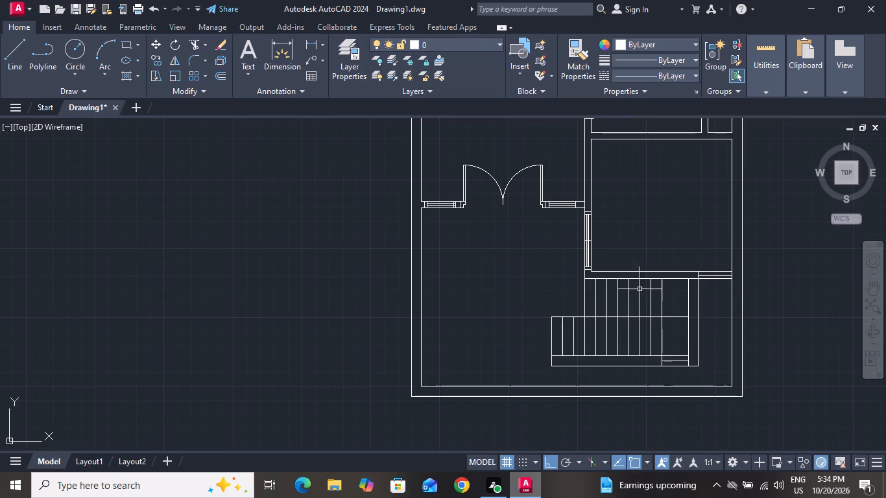
pyautogui.scroll(-1, 593, 285)
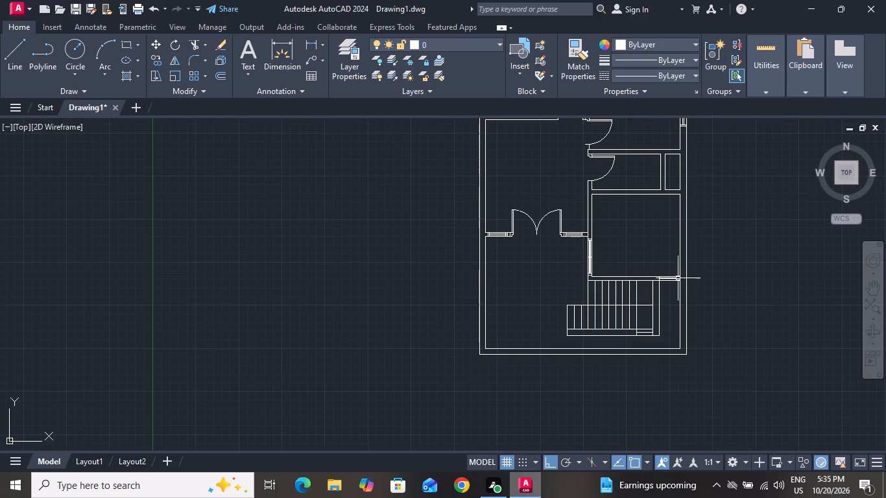
pyautogui.scroll(1, 694, 278)
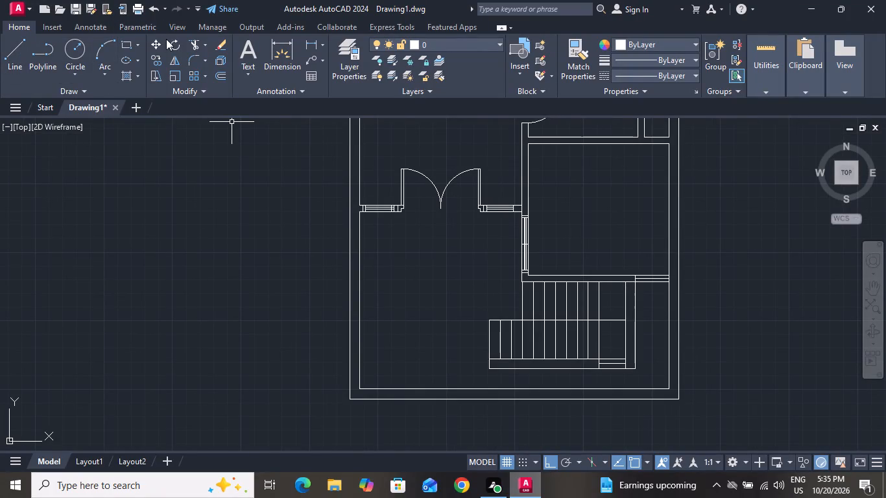
pyautogui.click(198, 41)
pyautogui.scroll(1, 622, 289)
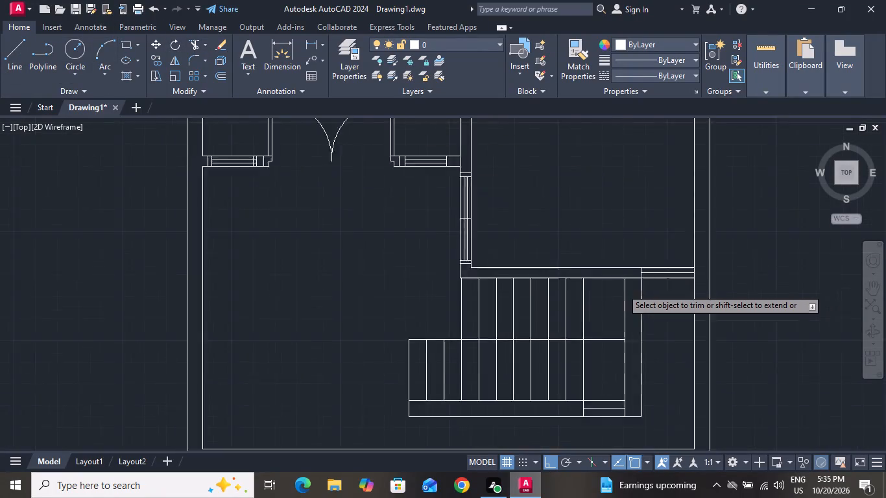
pyautogui.scroll(1, 622, 289)
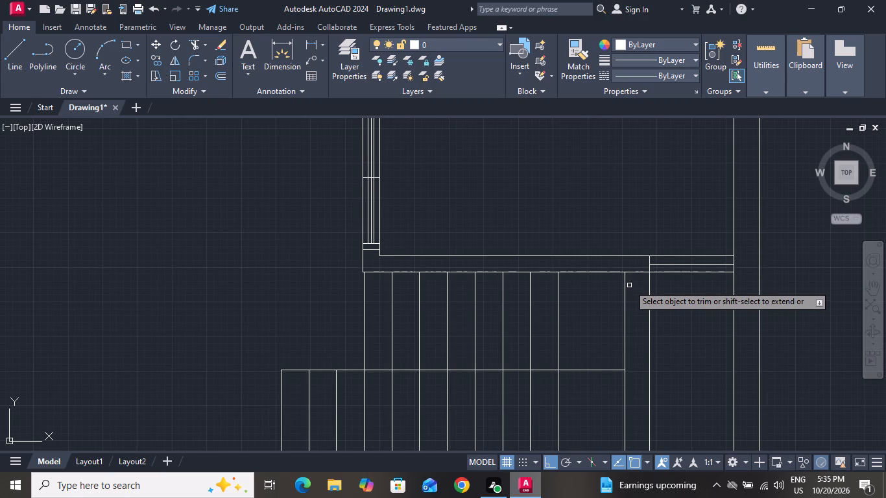
pyautogui.click(640, 271)
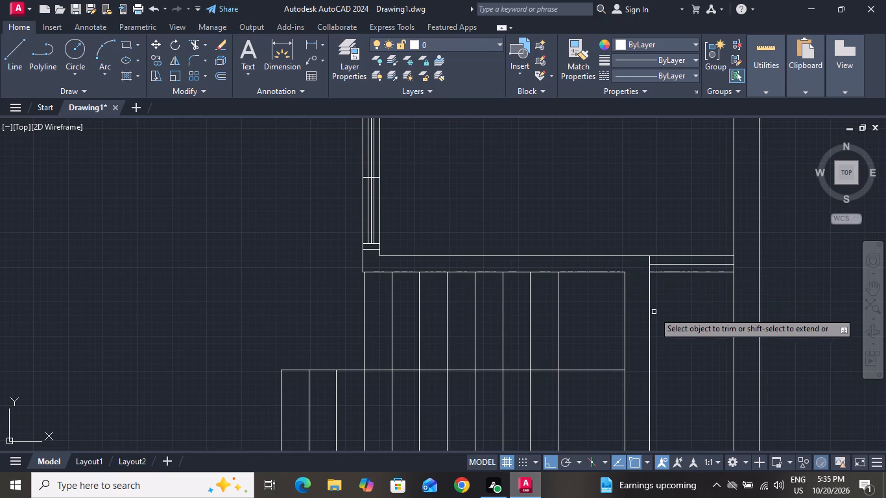
pyautogui.scroll(-3, 654, 312)
pyautogui.scroll(2, 653, 362)
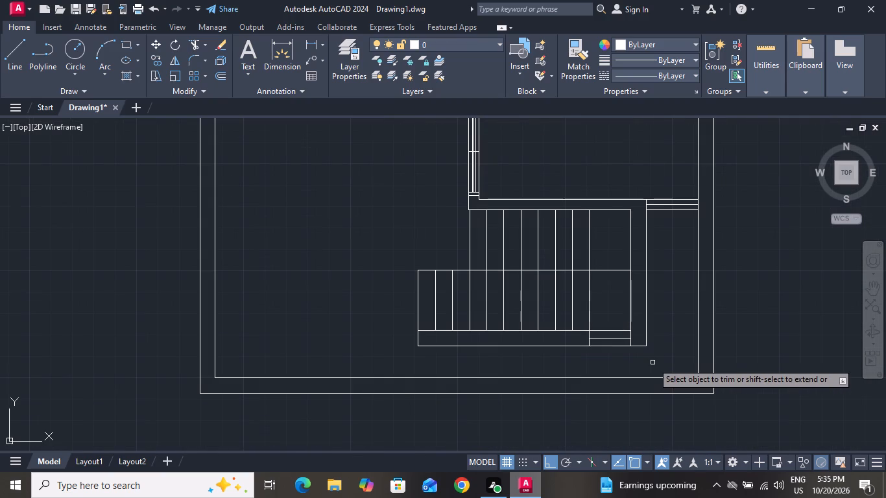
pyautogui.scroll(-2, 794, 243)
pyautogui.scroll(-1, 732, 203)
pyautogui.scroll(2, 728, 152)
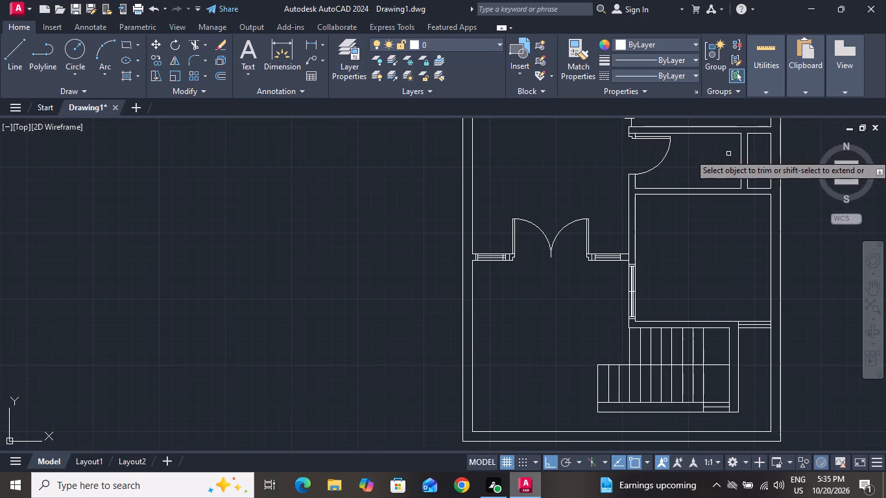
pyautogui.rightClick(711, 230)
pyautogui.click(715, 246)
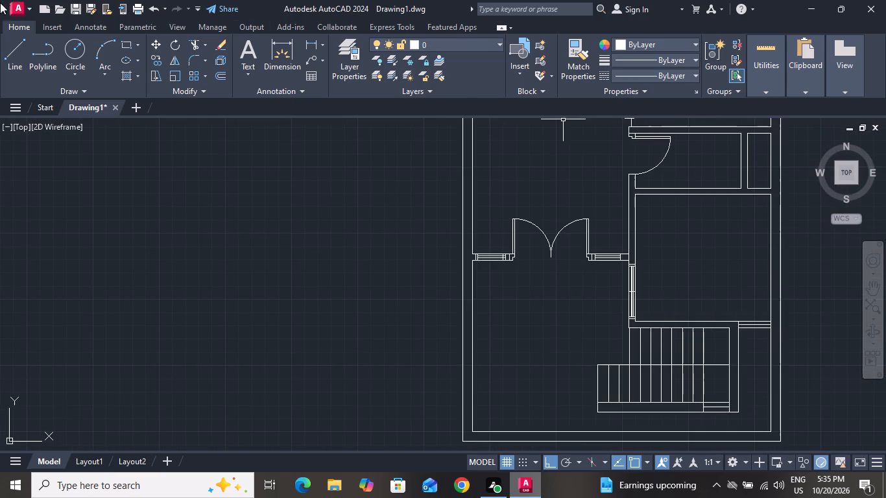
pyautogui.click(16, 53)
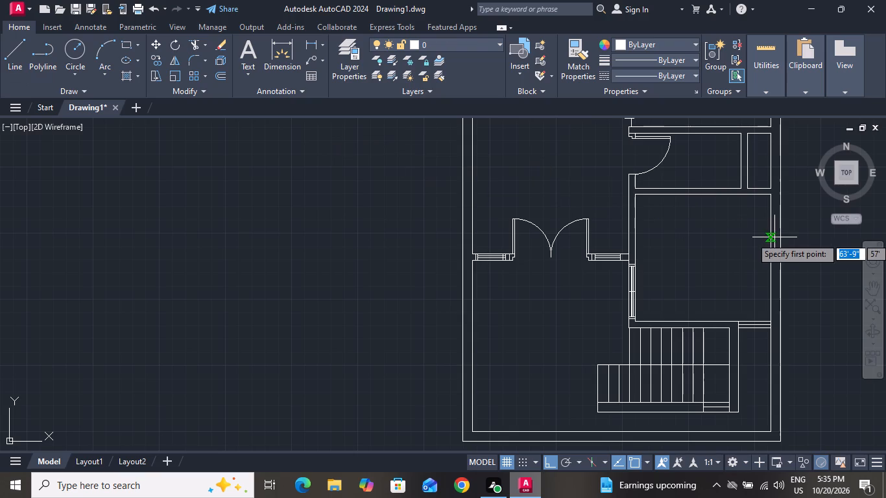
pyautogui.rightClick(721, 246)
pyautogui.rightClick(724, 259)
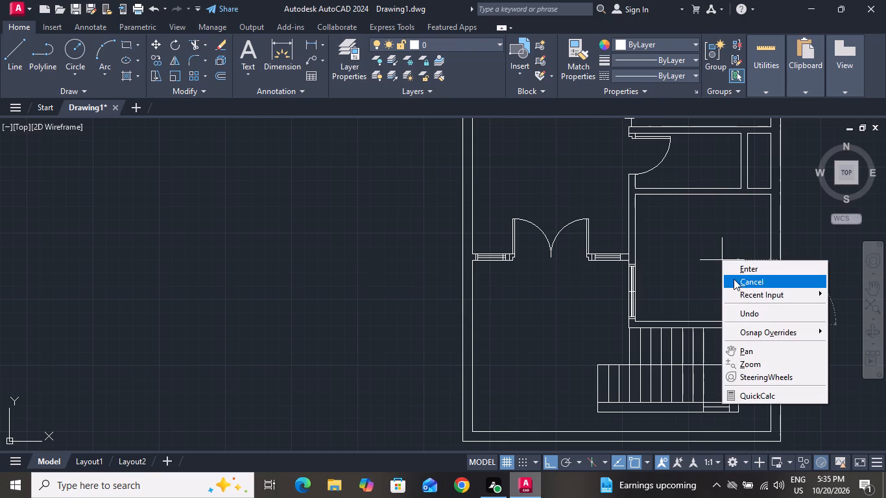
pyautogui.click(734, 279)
# Draw a short horizontal line across the vertical partition, extending the upper line of the double-door partition.
pyautogui.click(14, 41)
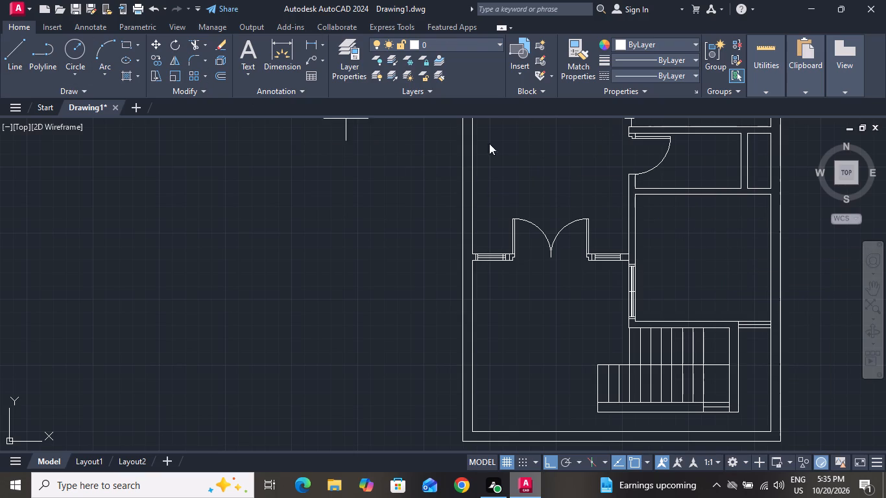
pyautogui.scroll(1, 657, 193)
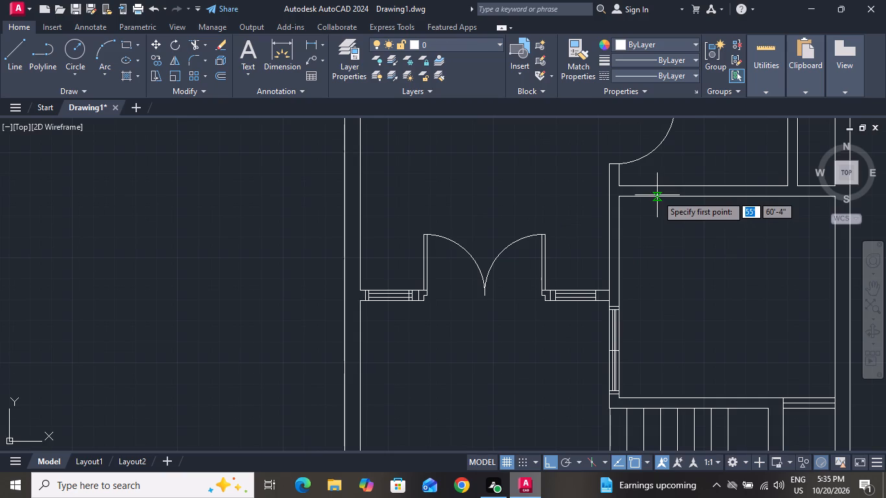
pyautogui.scroll(1, 657, 195)
pyautogui.click(575, 350)
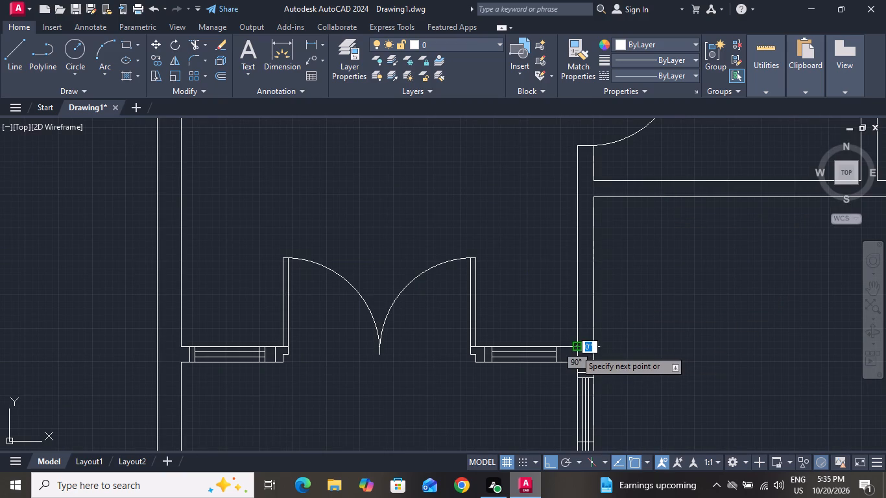
pyautogui.click(595, 351)
pyautogui.rightClick(595, 351)
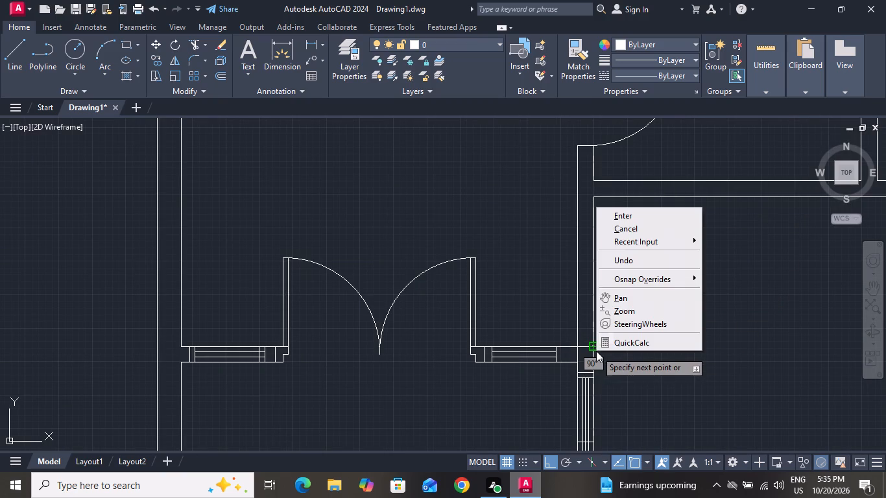
pyautogui.click(643, 231)
# Draw a short horizontal line across the vertical partition, just south of where the horizontal partition joins it.
pyautogui.click(20, 51)
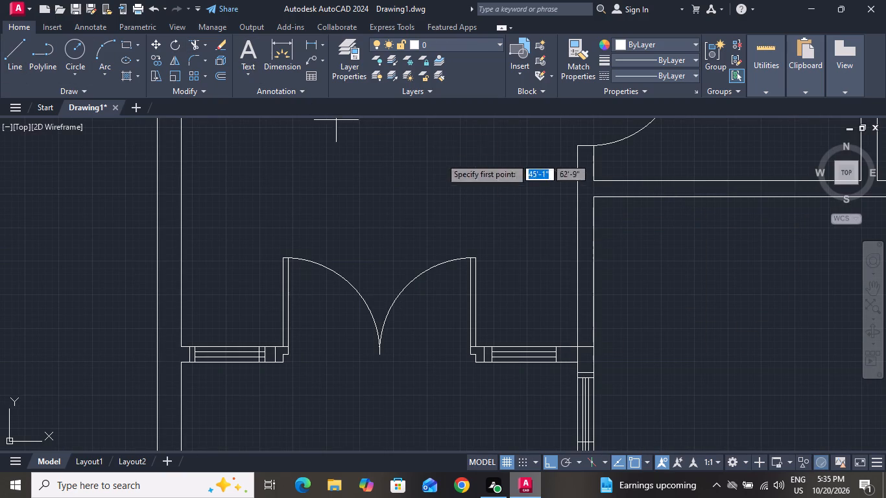
pyautogui.click(577, 220)
pyautogui.click(598, 219)
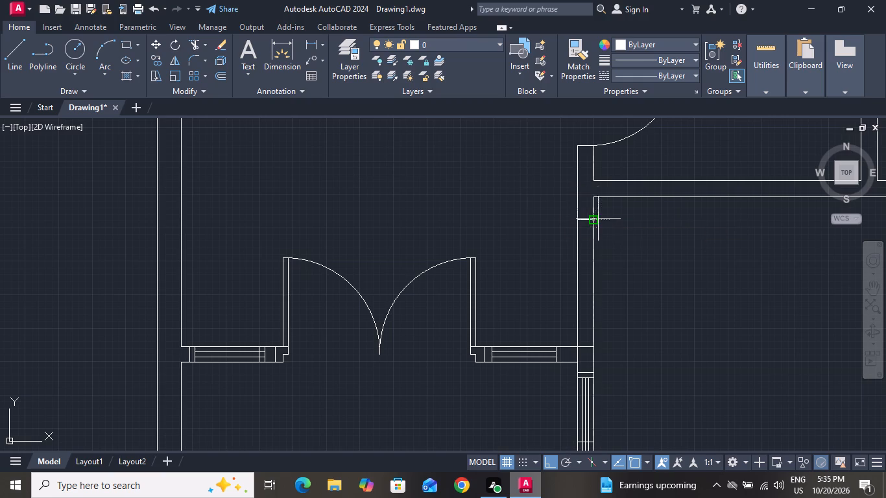
pyautogui.rightClick(598, 219)
pyautogui.click(600, 241)
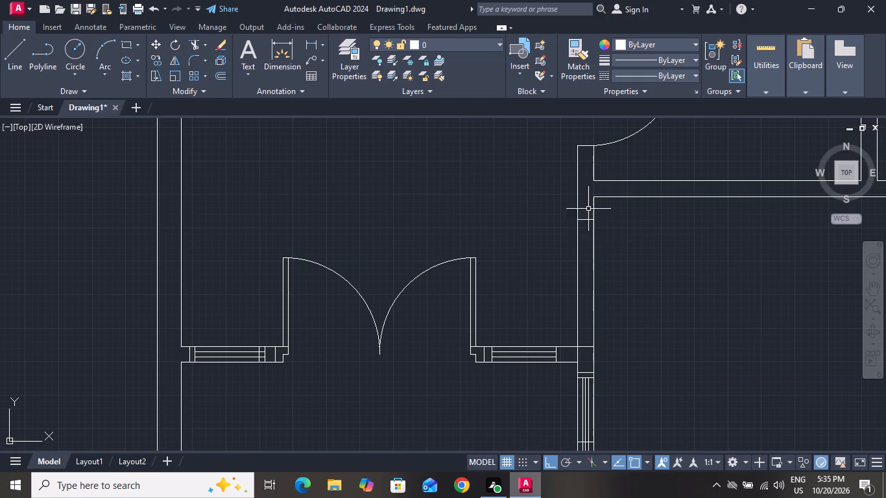
# Trim both lines of the vertical partition between the two short lines to form an opening, and clear the corner junction with the double-door partition.
pyautogui.click(195, 49)
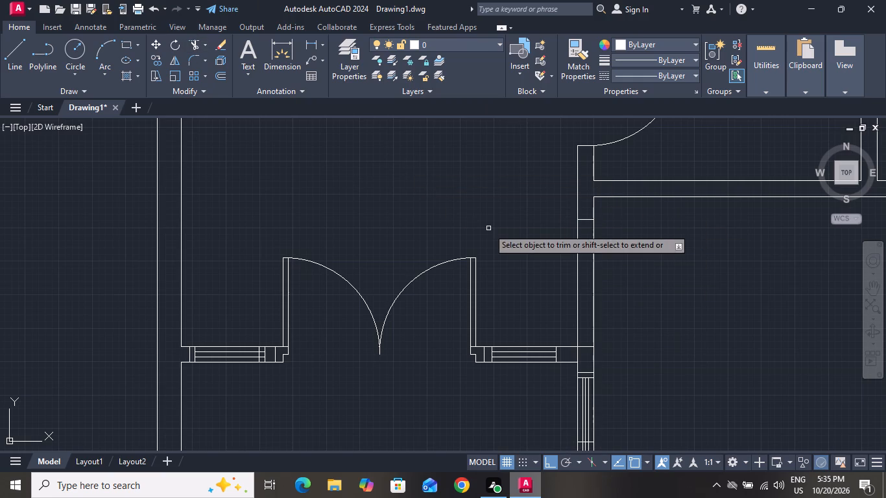
pyautogui.click(540, 248)
pyautogui.click(642, 262)
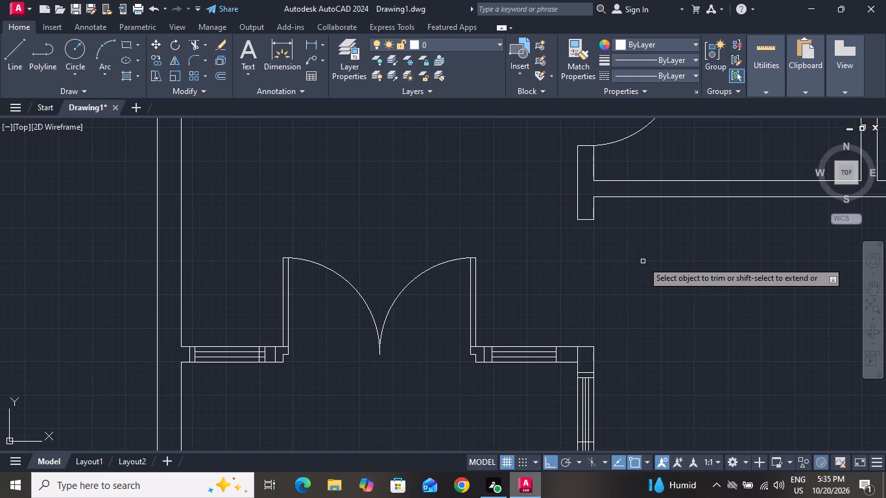
pyautogui.rightClick(643, 260)
pyautogui.click(619, 227)
pyautogui.click(610, 309)
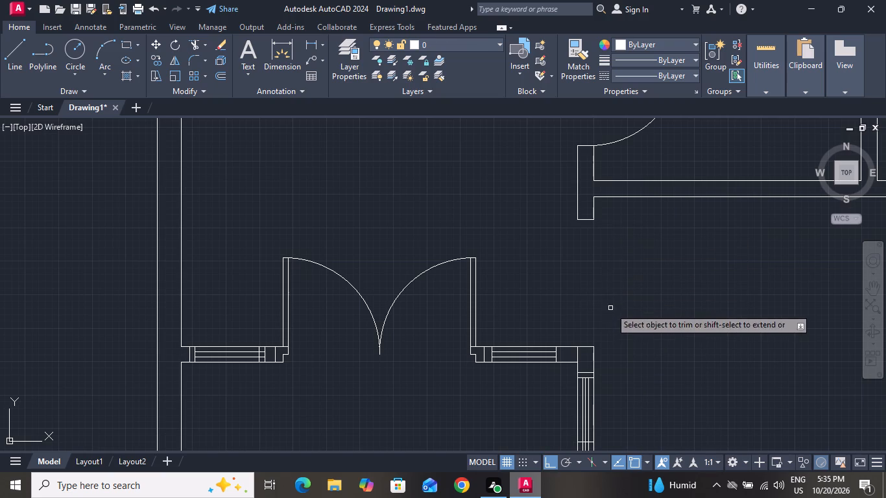
pyautogui.click(577, 355)
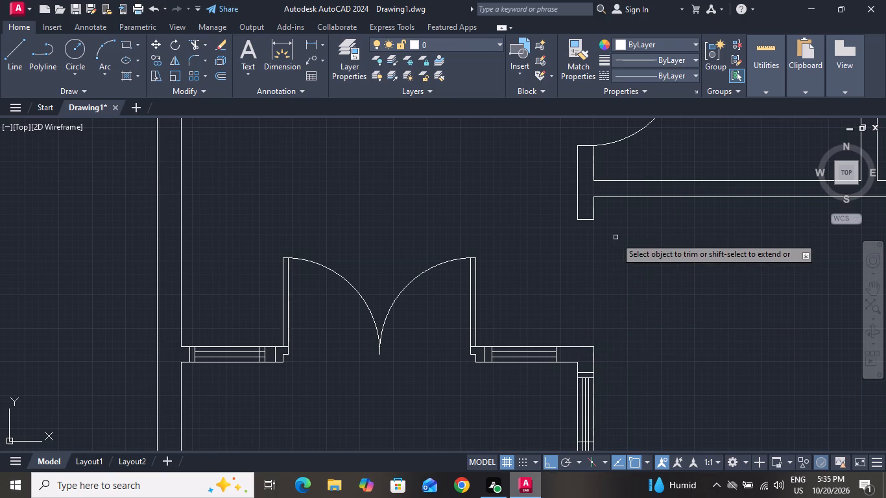
pyautogui.rightClick(616, 237)
pyautogui.click(629, 256)
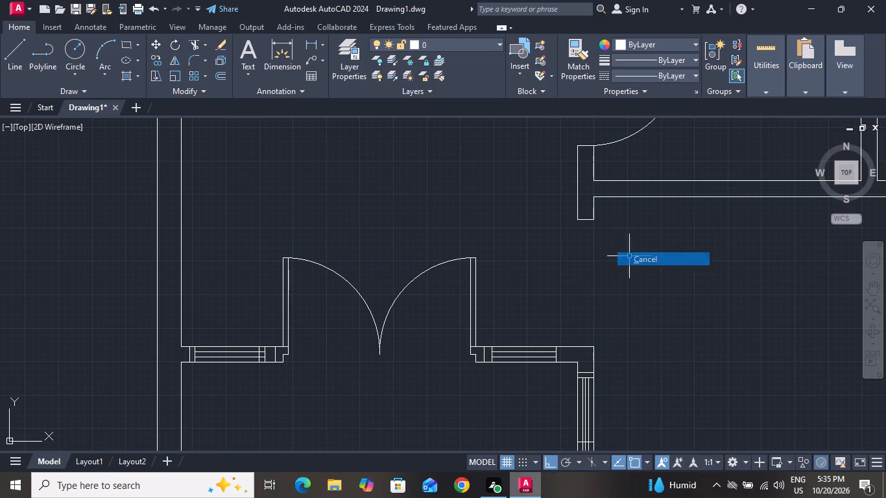
# Draw an L-shaped counter edge from the partition corner, about 2'-9" east, about 3'-1" south, and east to the outer wall.
pyautogui.click(3, 62)
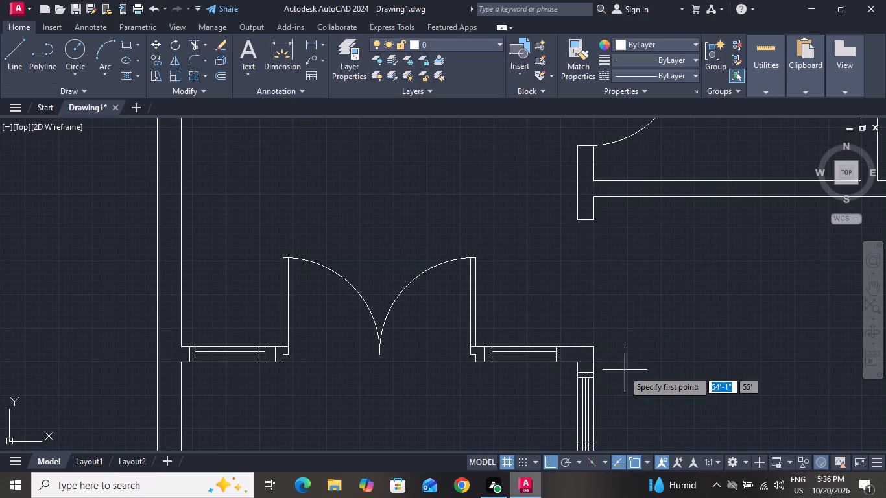
pyautogui.click(592, 345)
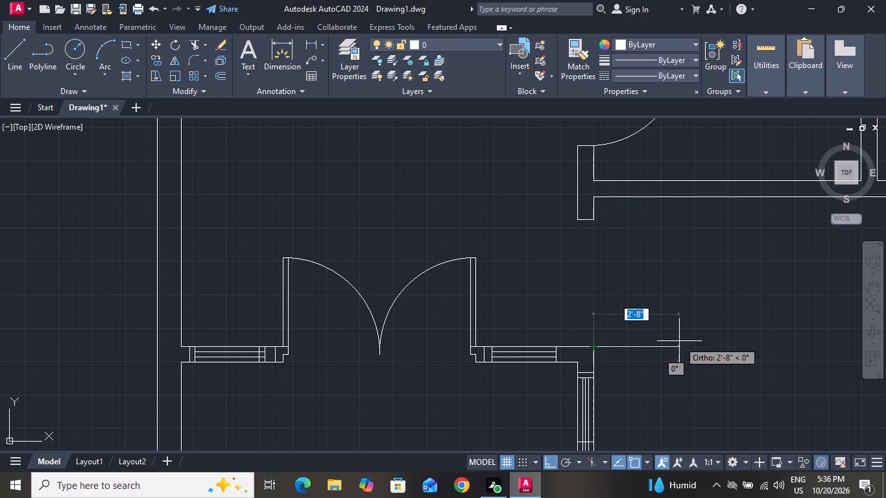
pyautogui.scroll(-2, 681, 341)
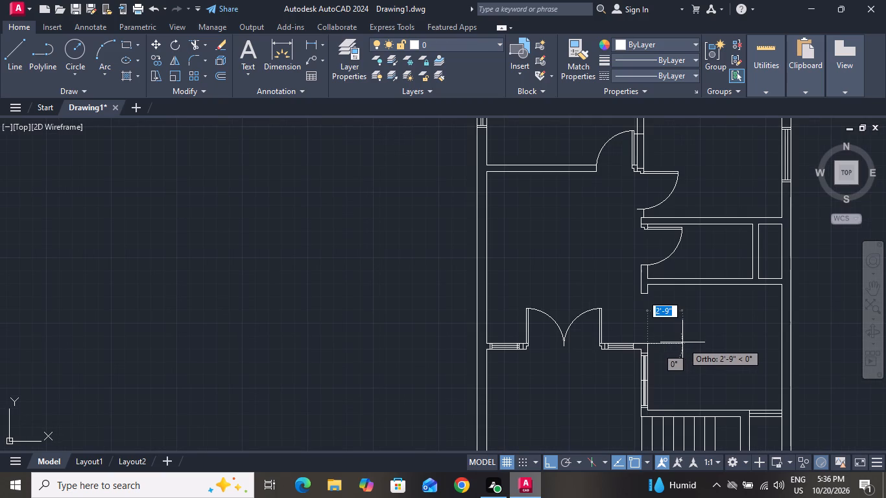
pyautogui.click(682, 342)
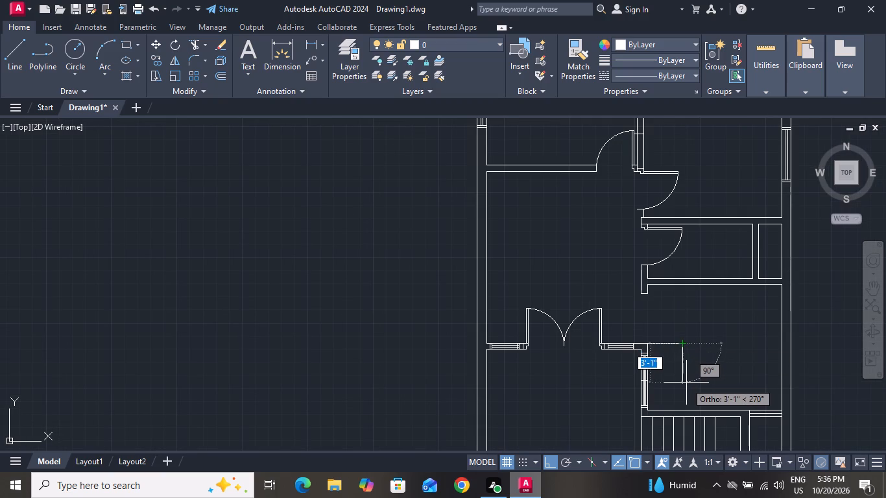
pyautogui.click(686, 383)
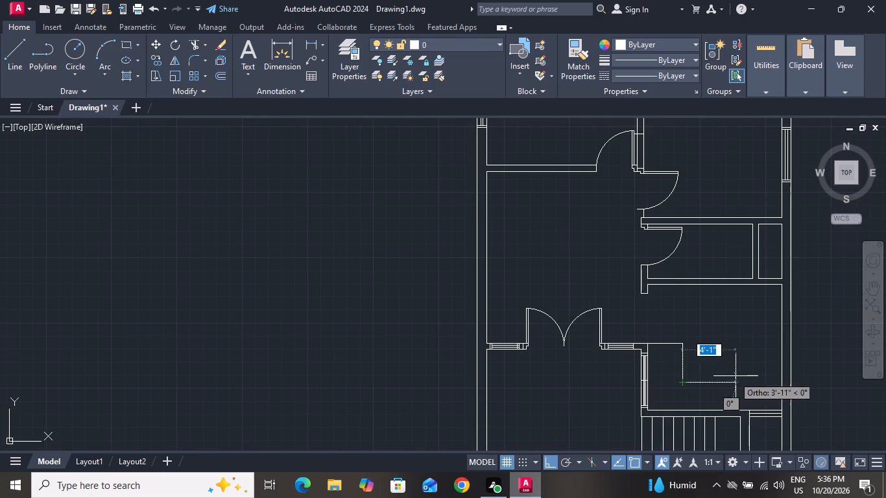
pyautogui.click(785, 385)
pyautogui.rightClick(786, 385)
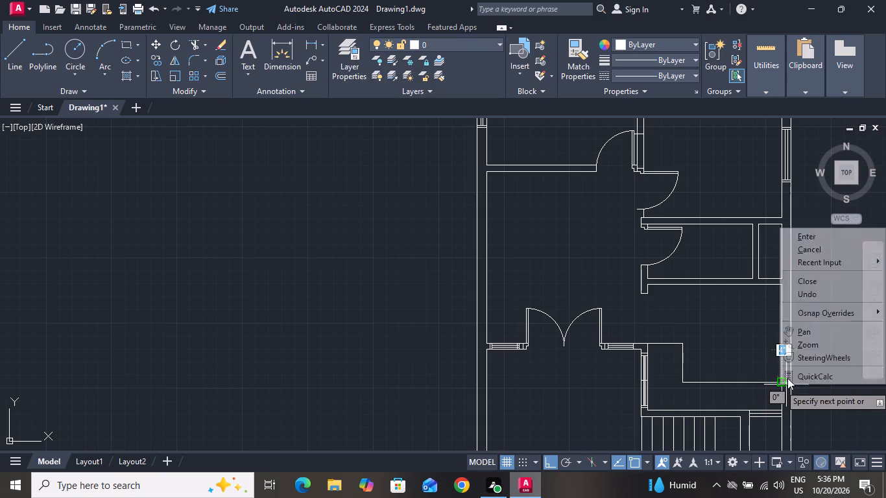
pyautogui.click(801, 248)
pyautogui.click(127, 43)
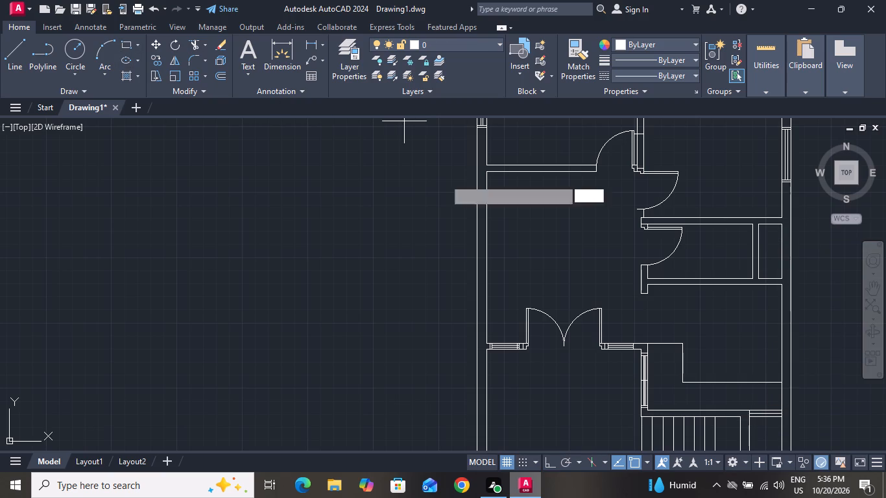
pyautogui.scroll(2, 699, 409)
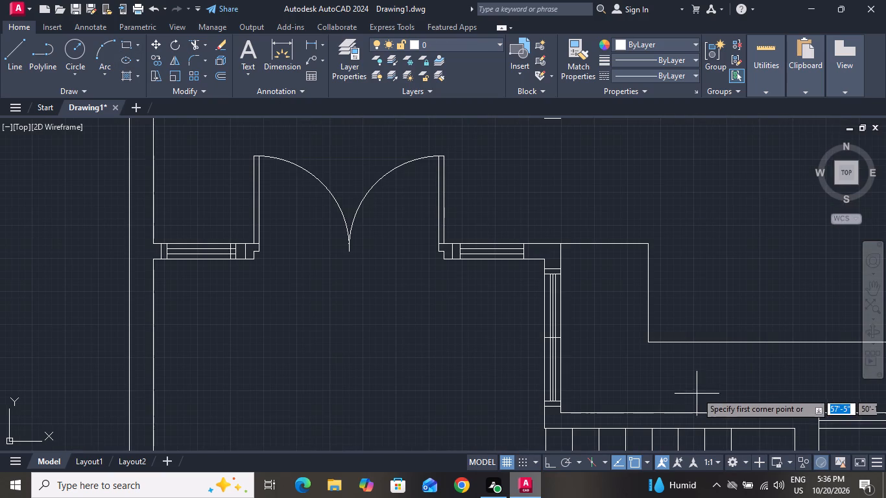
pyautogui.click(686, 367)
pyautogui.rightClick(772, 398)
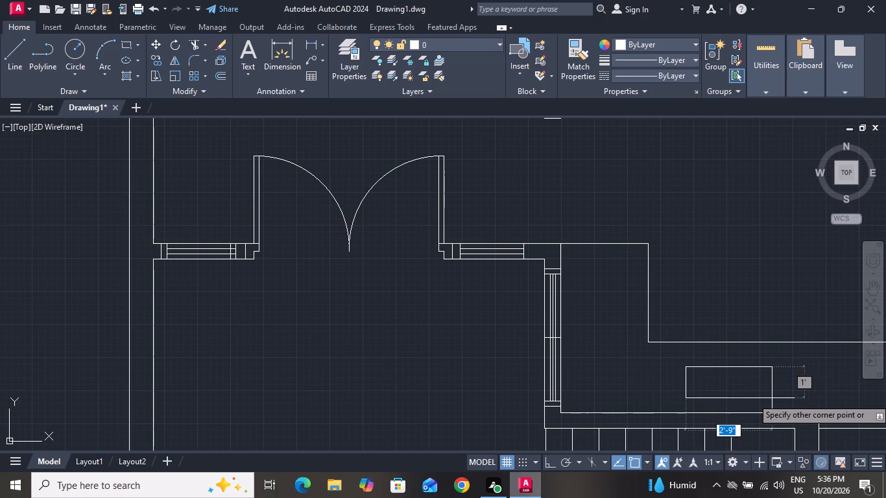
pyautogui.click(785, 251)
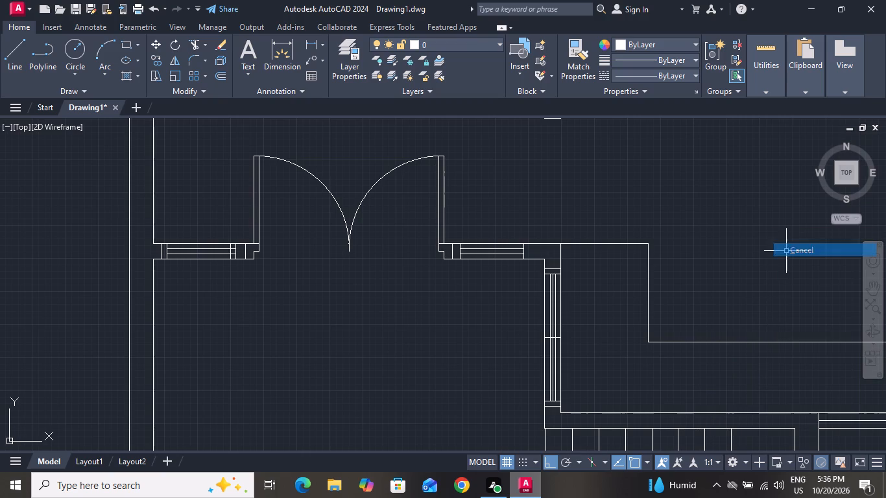
# Draw a sink rectangle about 2'-1" by 1'-1" with a 3" fillet radius on the counter north of the stairs.
pyautogui.write('rec f 3')
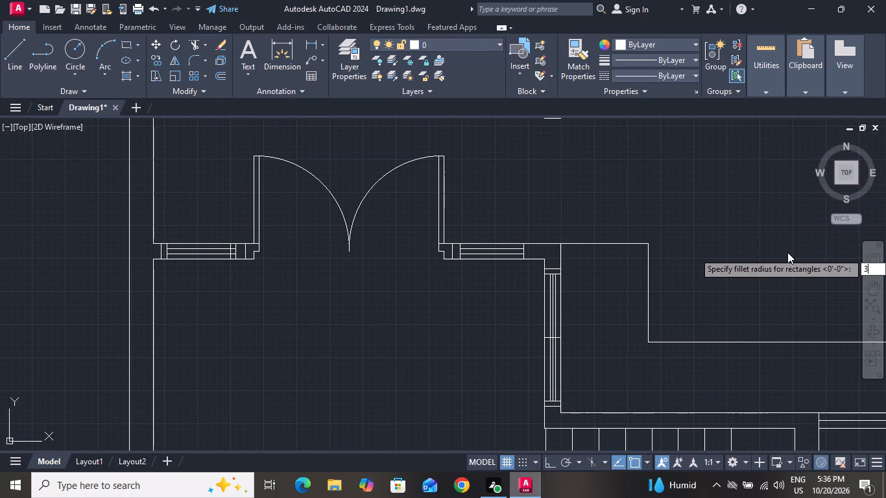
pyautogui.press('space')
pyautogui.scroll(-2, 766, 298)
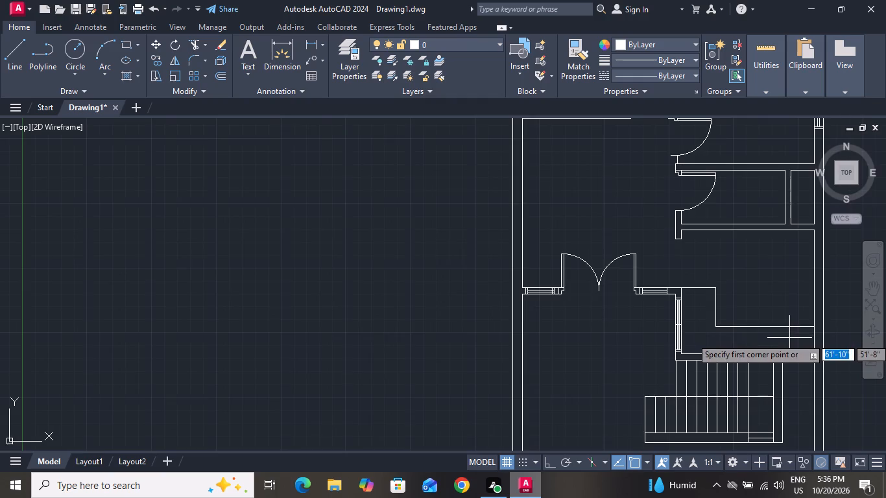
pyautogui.scroll(2, 789, 338)
pyautogui.click(673, 334)
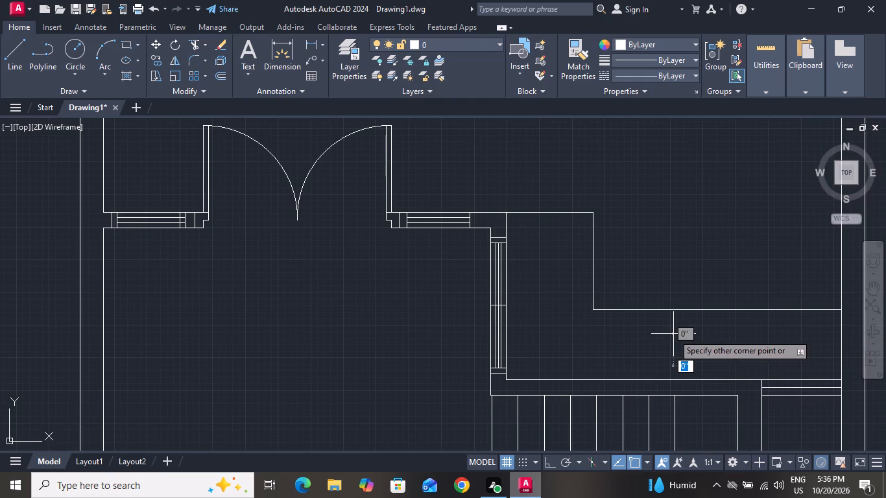
pyautogui.click(742, 371)
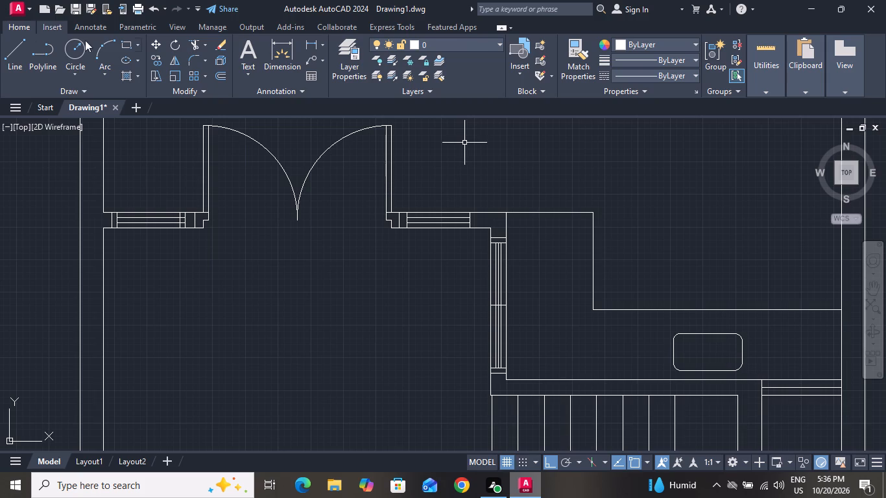
# Draw a rectangle about 7" by 6" inside the west half of the rounded sink rectangle.
pyautogui.click(125, 42)
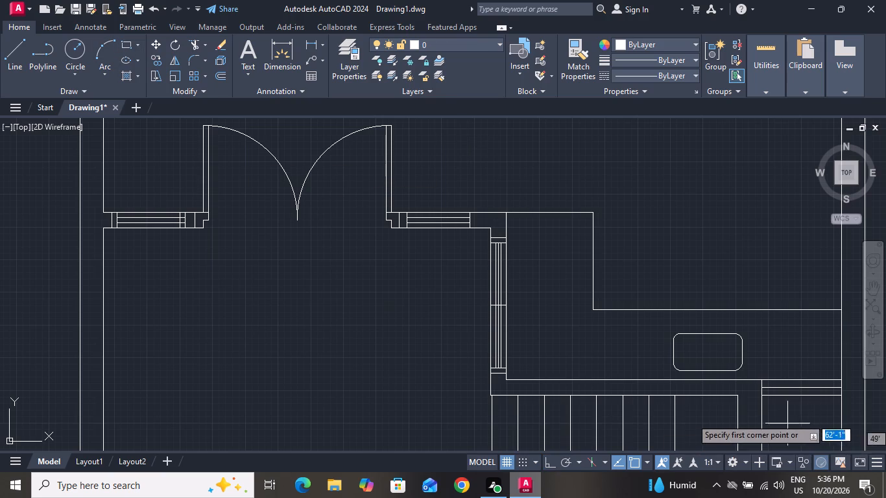
pyautogui.scroll(3, 684, 366)
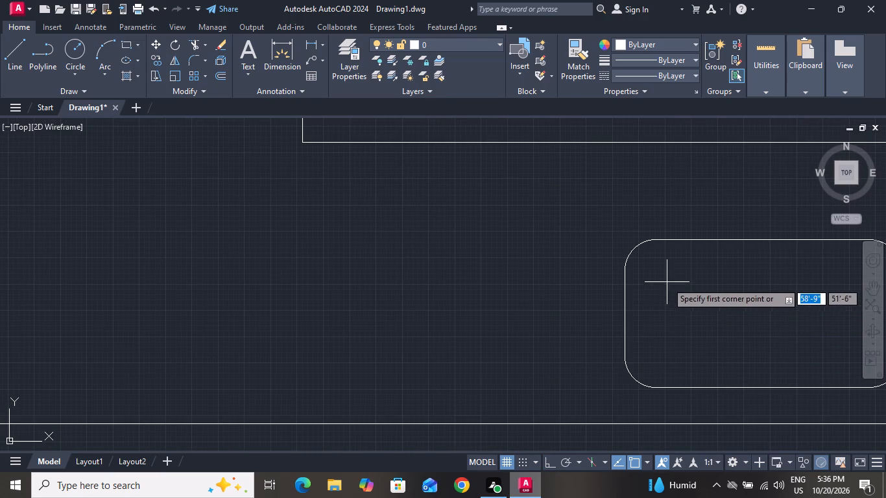
pyautogui.click(667, 281)
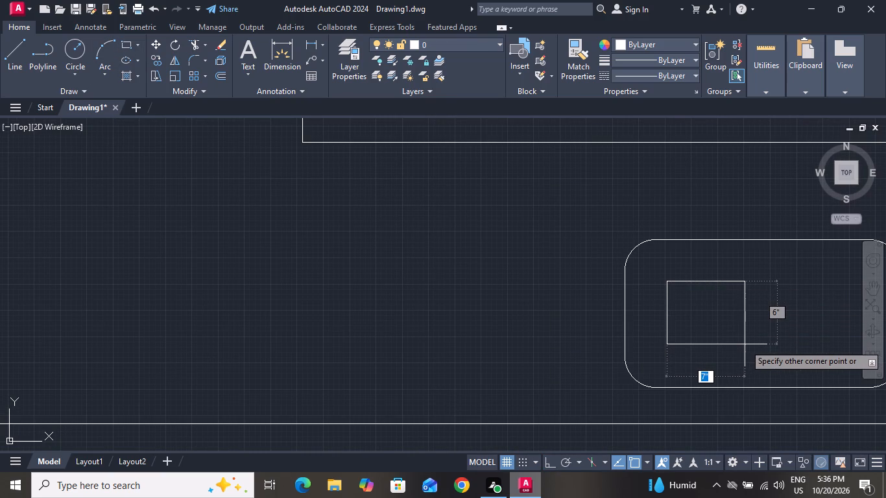
pyautogui.click(745, 344)
pyautogui.scroll(-1, 673, 351)
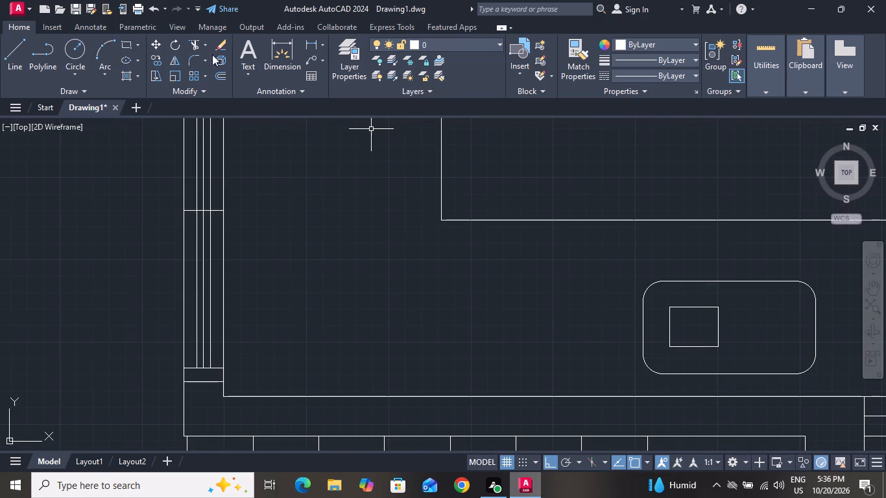
# Draw a small circle centred in the inner rectangle of the sink.
pyautogui.click(77, 51)
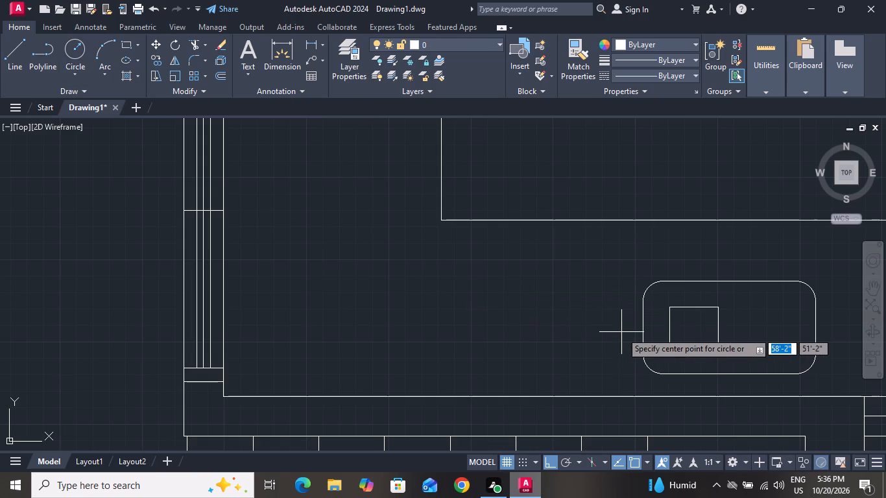
pyautogui.scroll(1, 621, 332)
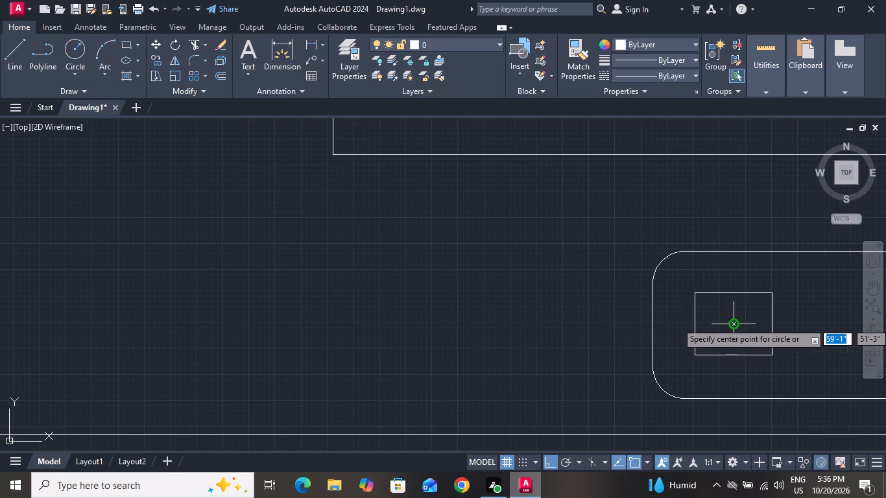
pyautogui.click(735, 322)
pyautogui.click(740, 340)
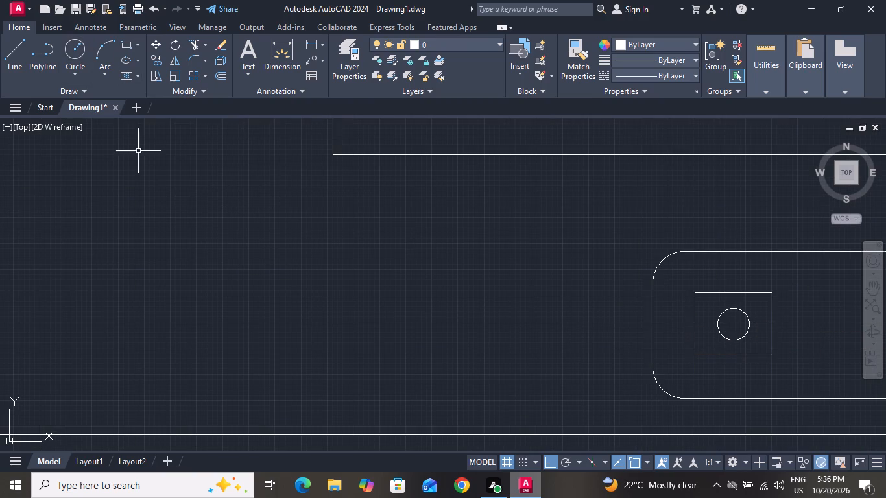
# Draw diagonal lines joining the inner sink rectangle's northeast and southwest corners to the drain circle.
pyautogui.click(6, 62)
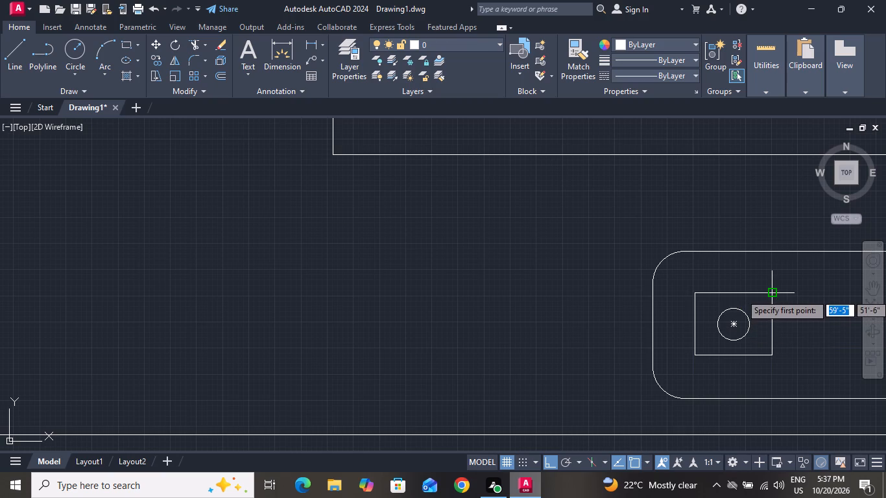
pyautogui.click(772, 294)
pyautogui.click(748, 315)
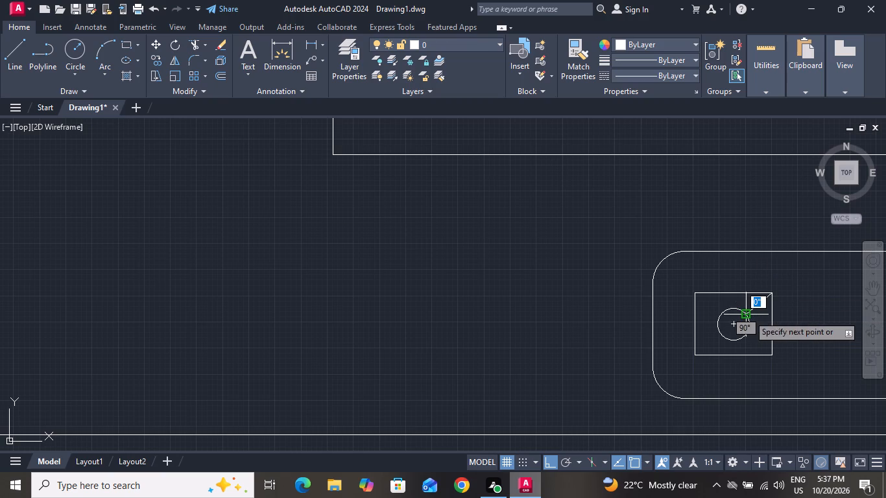
pyautogui.rightClick(748, 315)
pyautogui.click(761, 337)
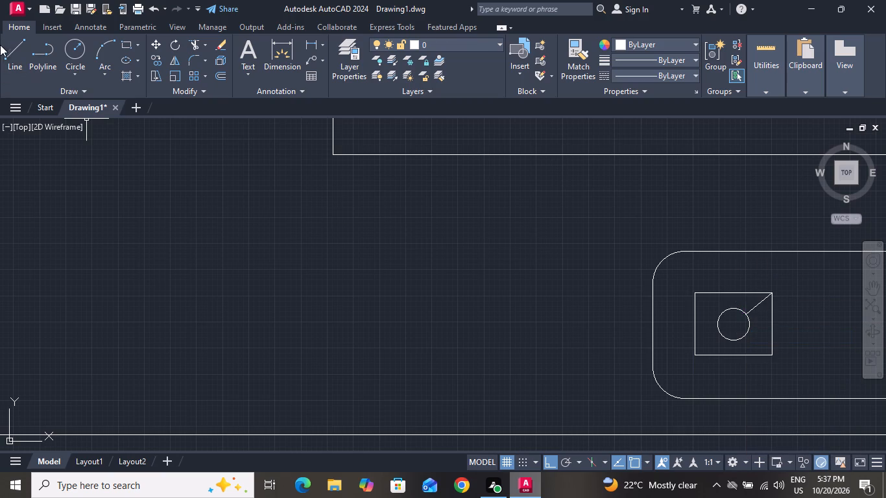
pyautogui.click(0, 49)
pyautogui.click(10, 52)
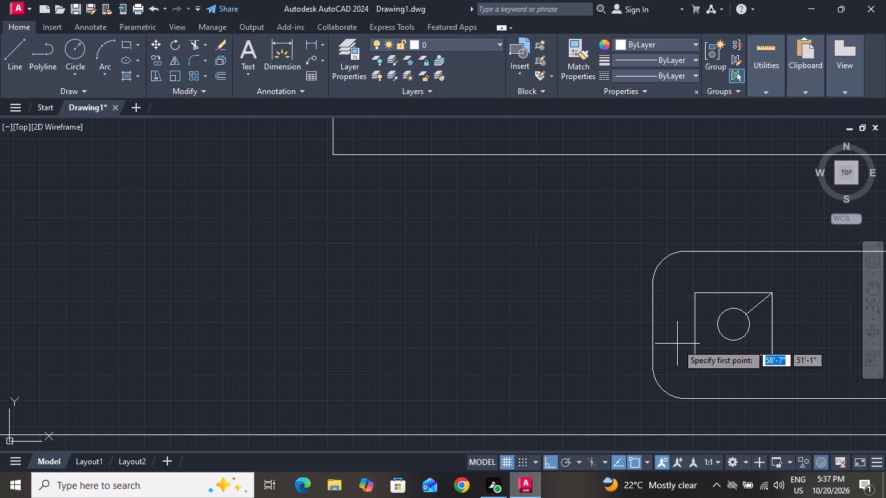
pyautogui.click(698, 359)
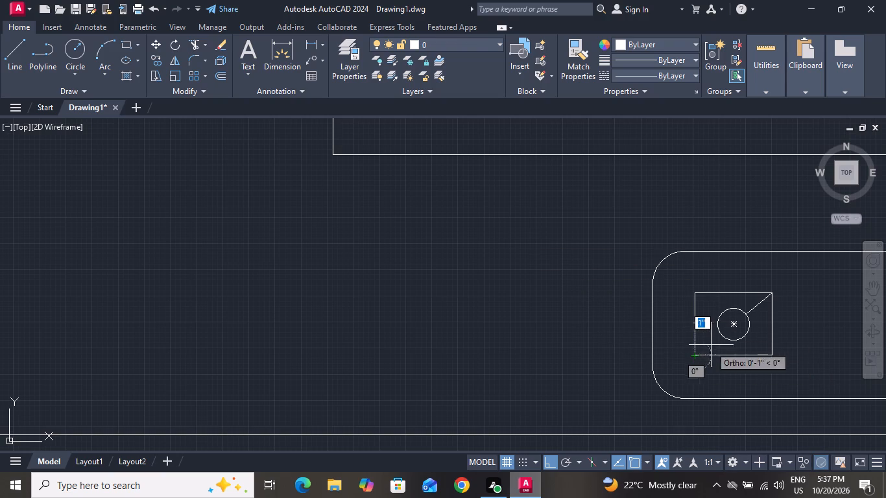
pyautogui.click(720, 337)
pyautogui.rightClick(720, 337)
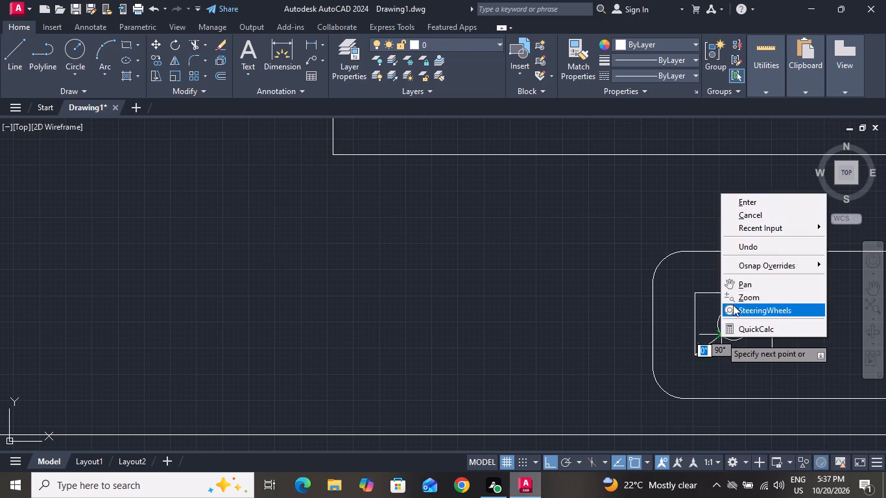
pyautogui.click(734, 211)
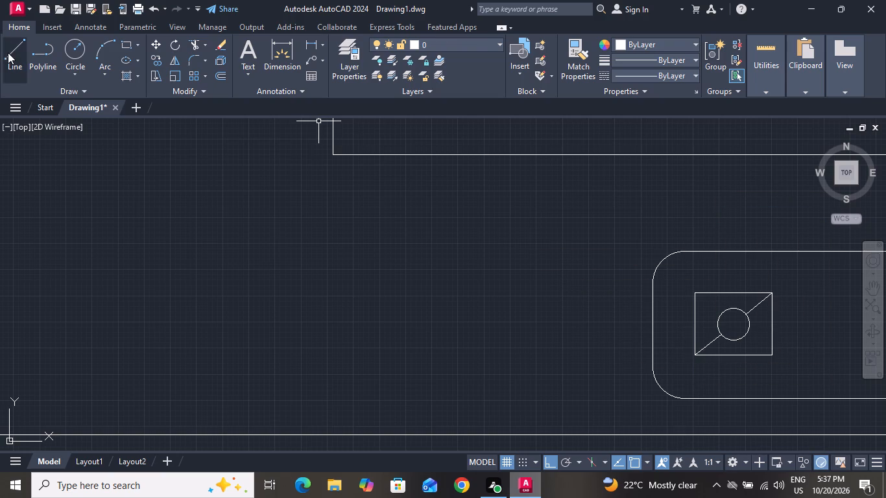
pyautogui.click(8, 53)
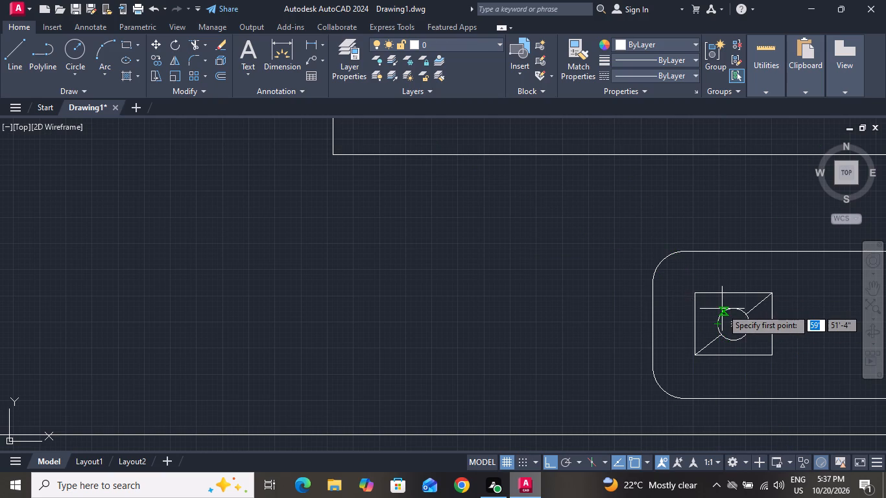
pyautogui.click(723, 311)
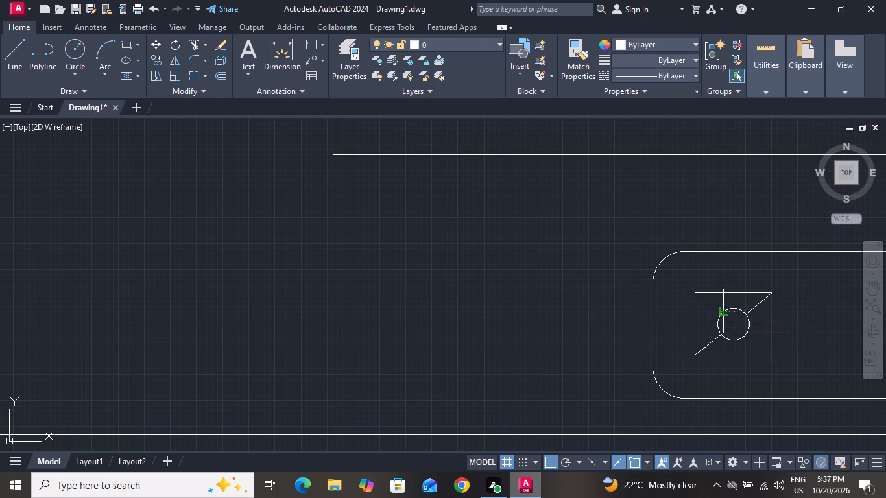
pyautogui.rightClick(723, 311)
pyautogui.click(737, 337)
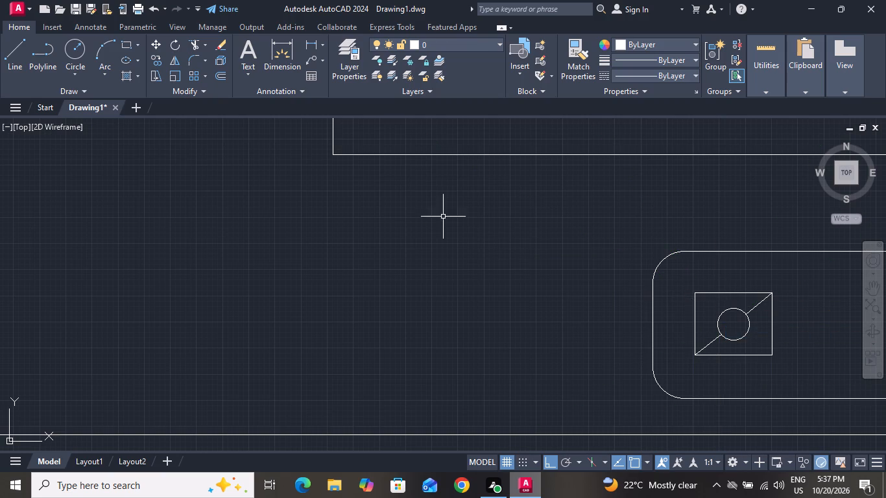
# Draw diagonal lines joining the inner sink rectangle's northwest and southeast corners to the drain circle.
pyautogui.click(9, 41)
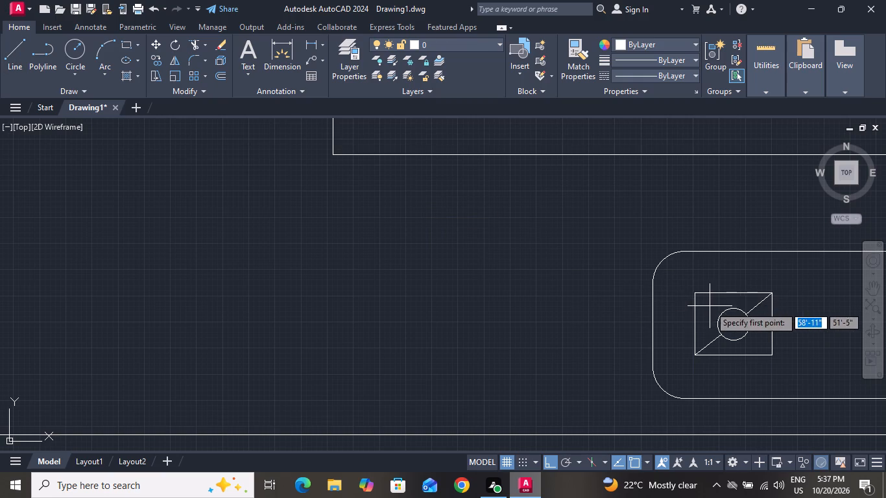
pyautogui.click(694, 295)
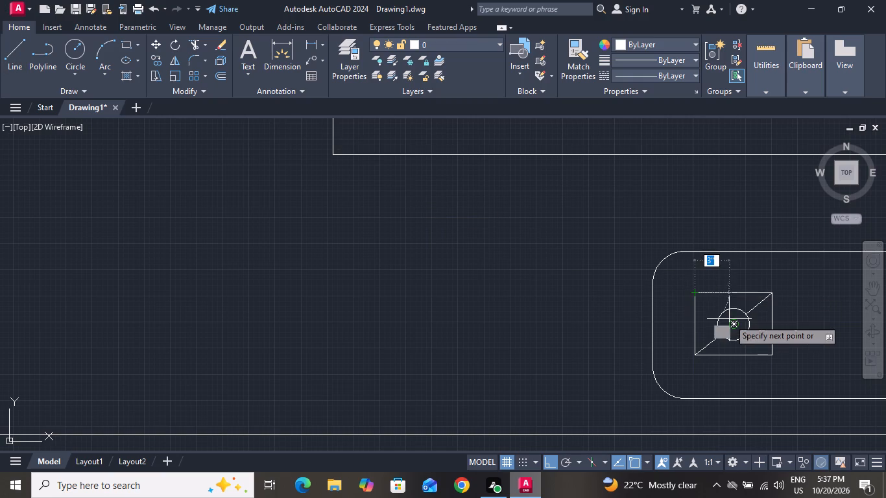
pyautogui.click(721, 313)
pyautogui.rightClick(721, 311)
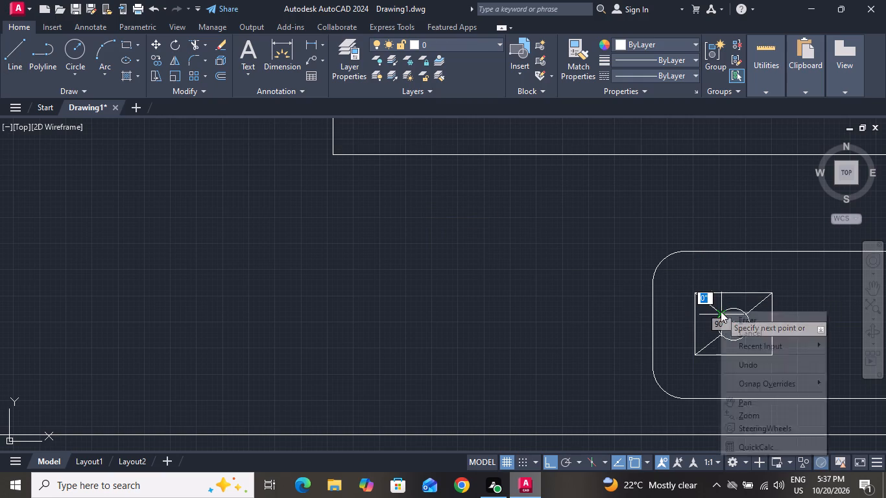
pyautogui.click(730, 329)
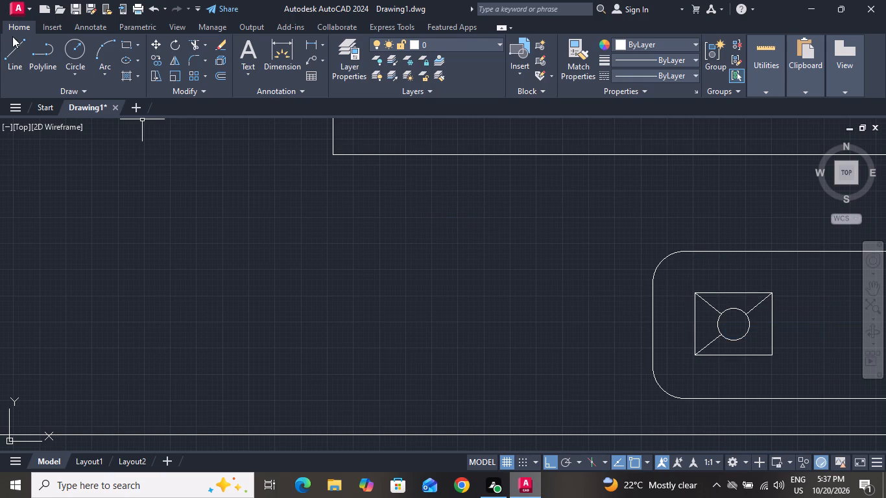
pyautogui.click(14, 36)
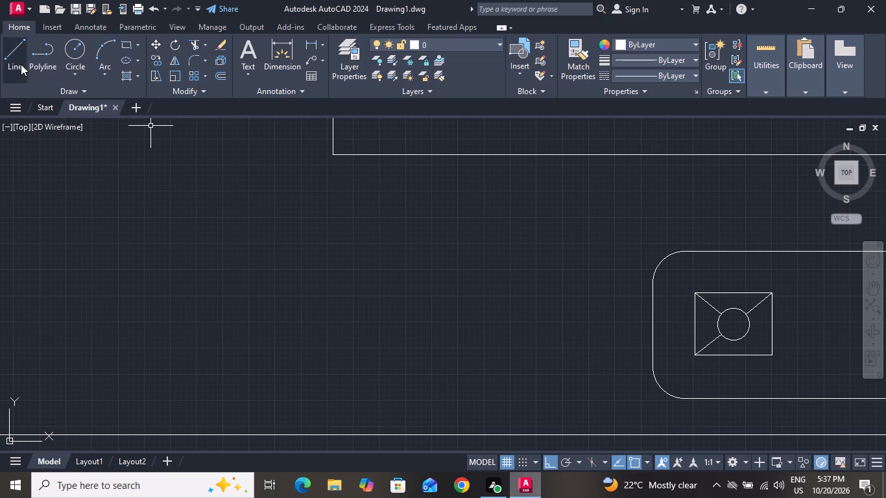
pyautogui.click(23, 63)
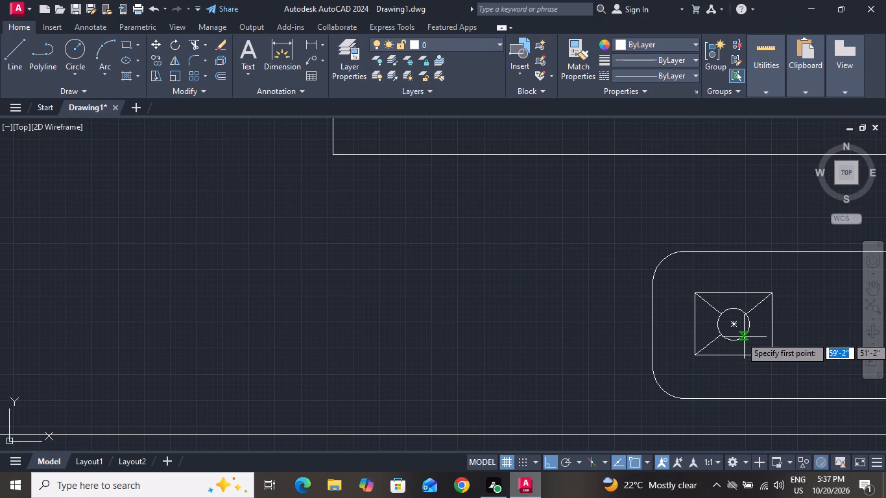
pyautogui.click(771, 355)
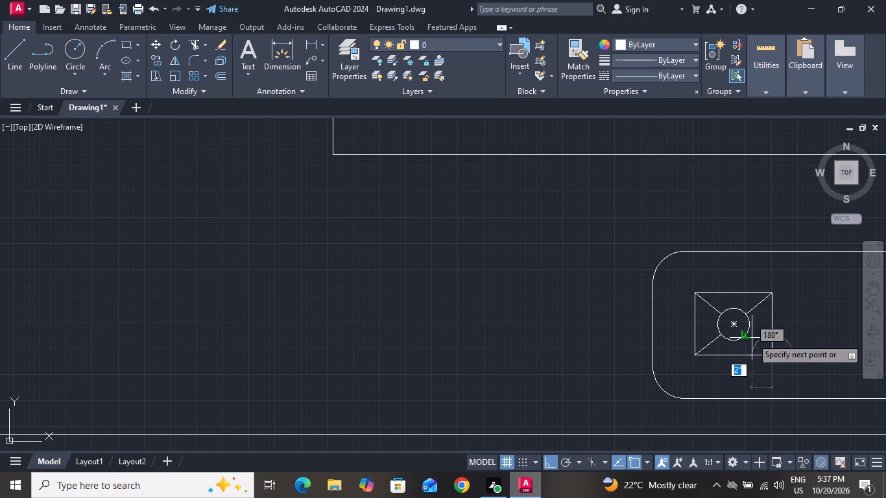
pyautogui.click(747, 337)
pyautogui.rightClick(746, 337)
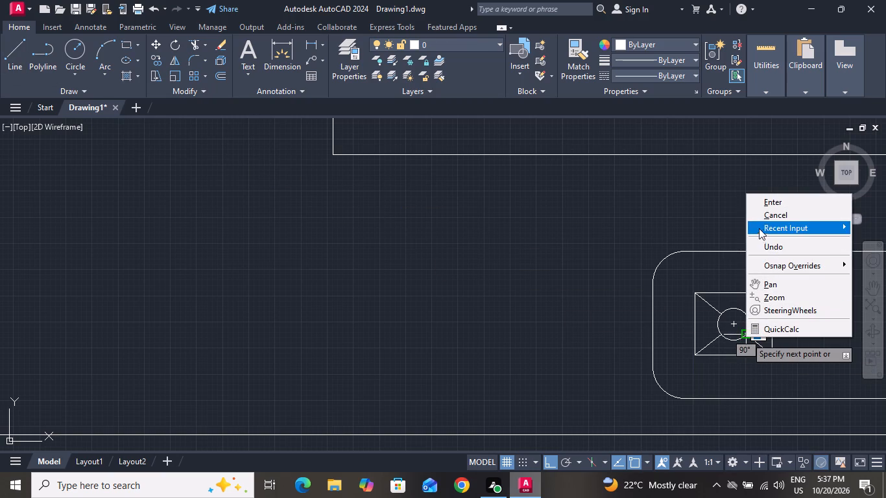
pyautogui.click(756, 218)
# Copy the inner rectangle with its drain circle and diagonals into the east half of the rounded sink.
pyautogui.scroll(-2, 601, 271)
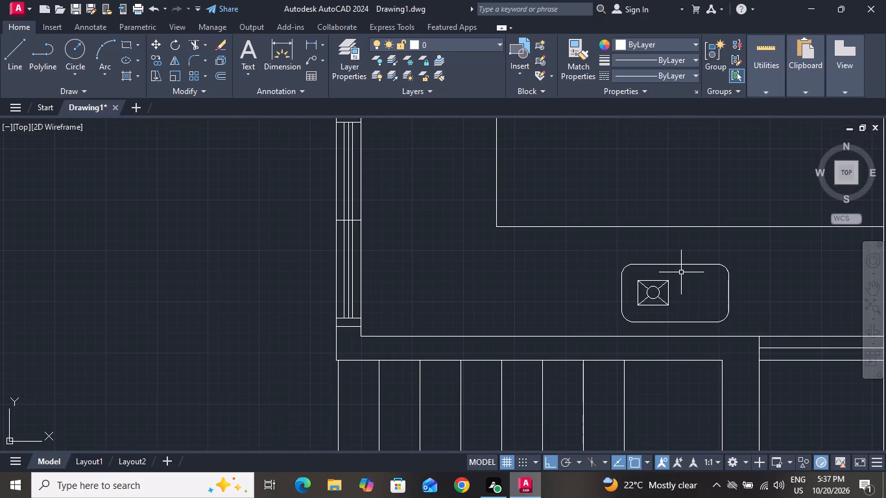
pyautogui.click(686, 270)
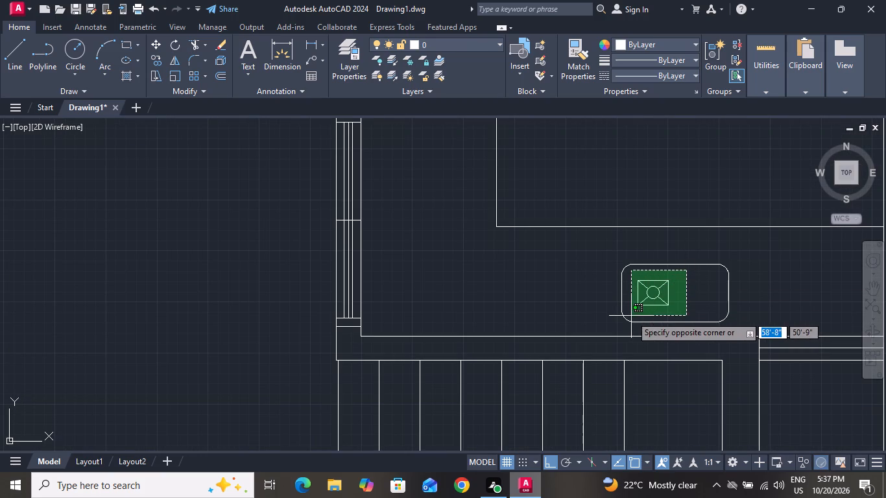
pyautogui.click(631, 316)
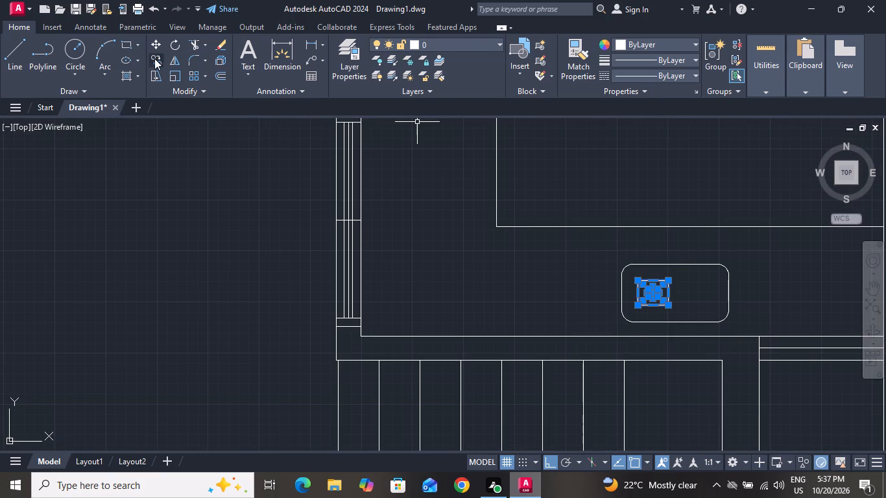
pyautogui.click(154, 58)
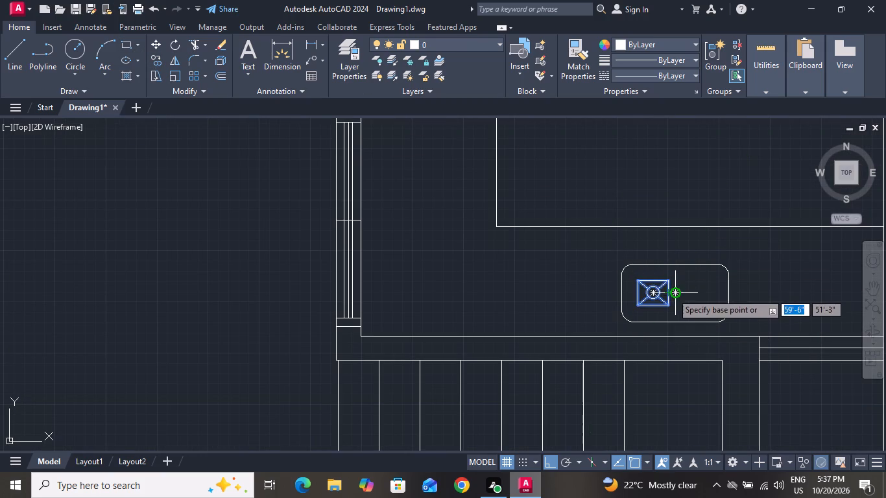
pyautogui.click(672, 293)
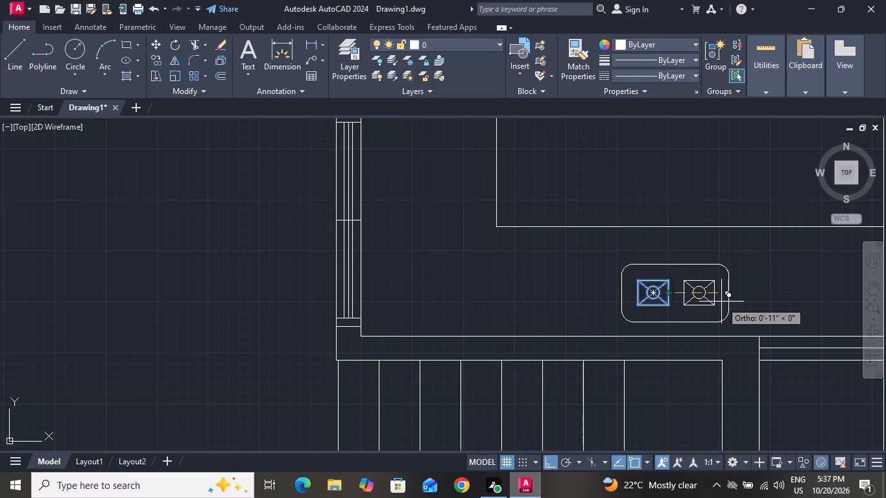
pyautogui.click(723, 300)
pyautogui.rightClick(723, 300)
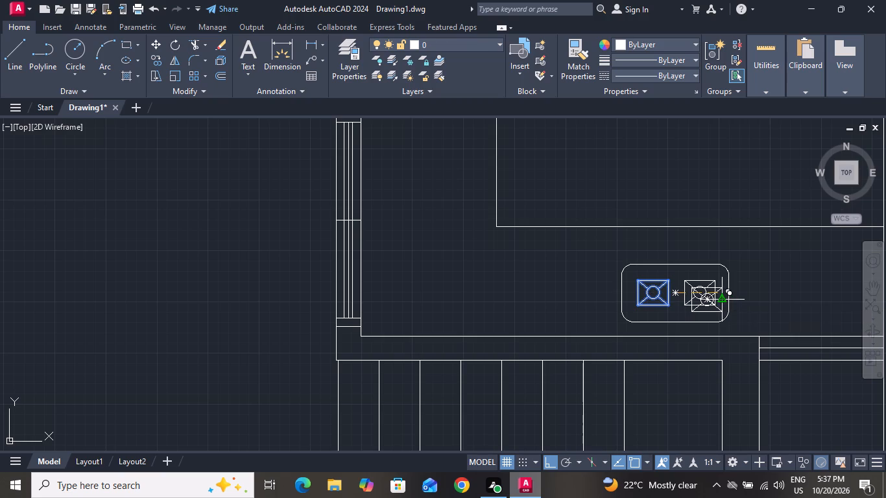
pyautogui.click(740, 319)
# Move the copied east basin straight north until it is roughly level with the west basin.
pyautogui.scroll(1, 725, 313)
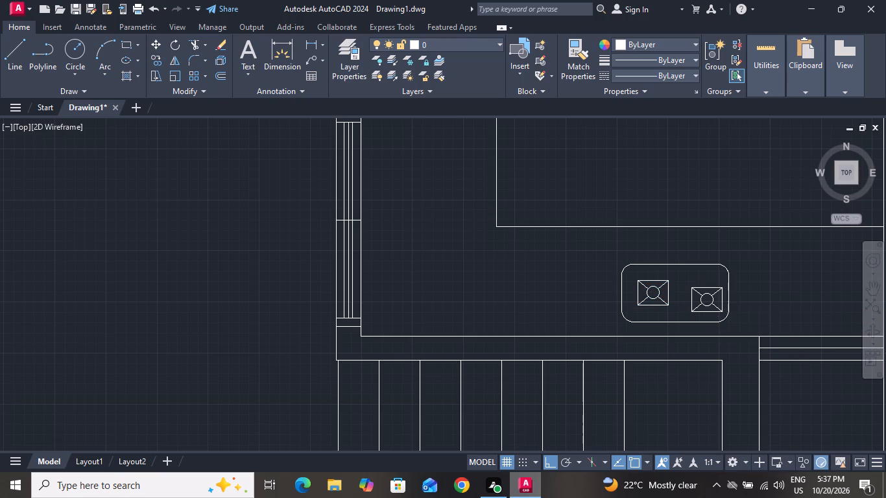
pyautogui.scroll(1, 725, 313)
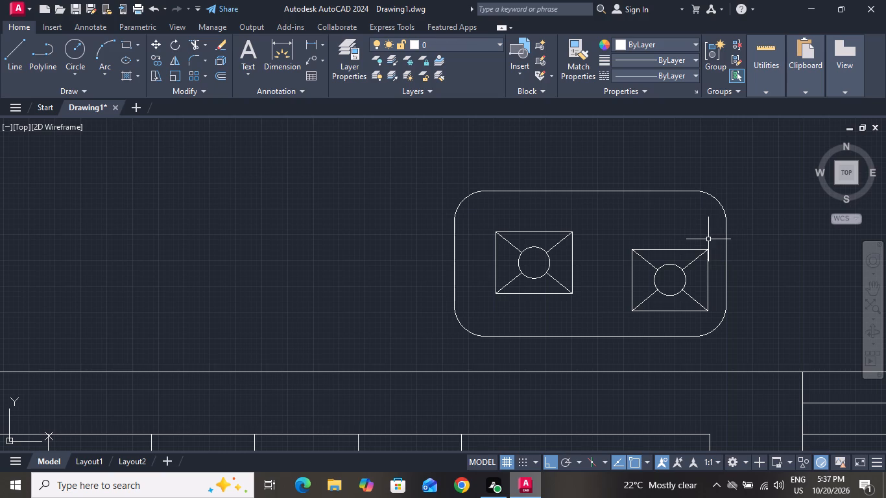
pyautogui.click(715, 237)
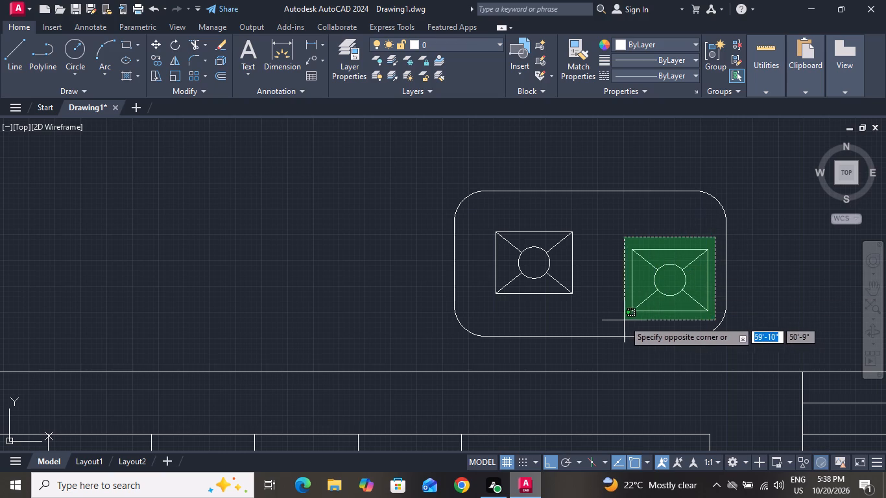
pyautogui.click(619, 320)
pyautogui.click(154, 48)
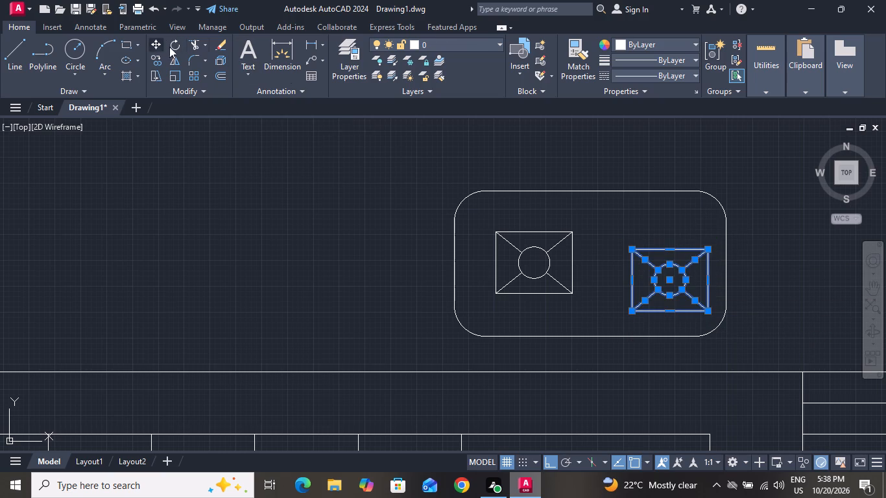
pyautogui.click(662, 272)
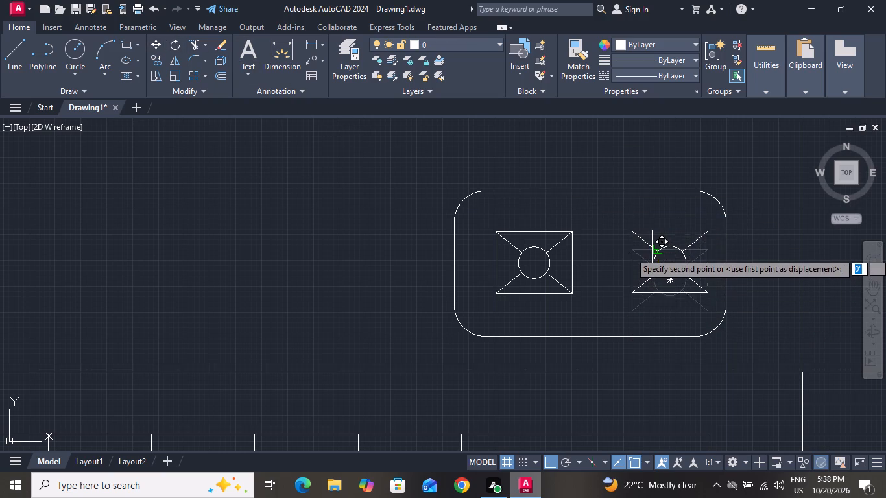
pyautogui.click(651, 249)
# Offset the rounded sink outline 1" inward.
pyautogui.scroll(-1, 640, 257)
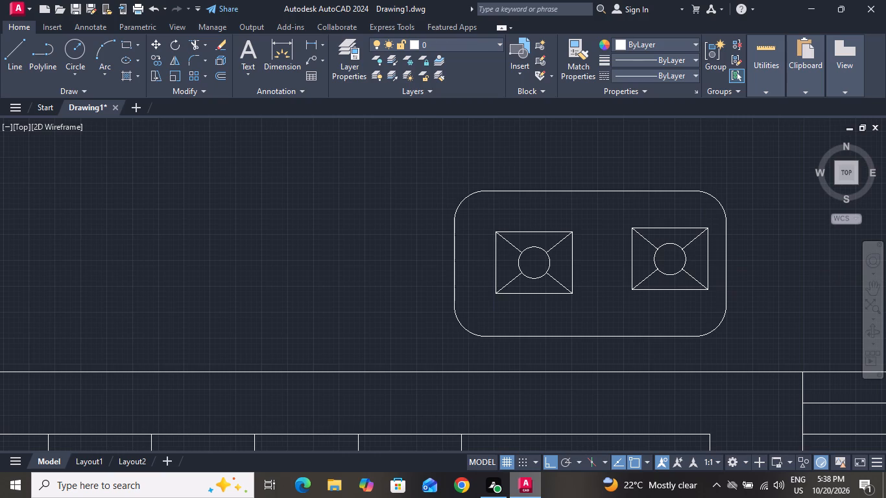
pyautogui.write('o')
pyautogui.press('space')
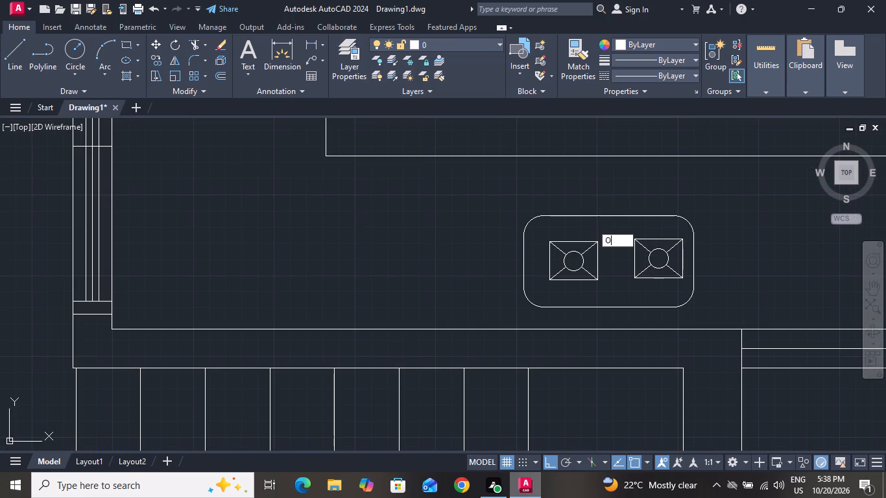
pyautogui.press('1')
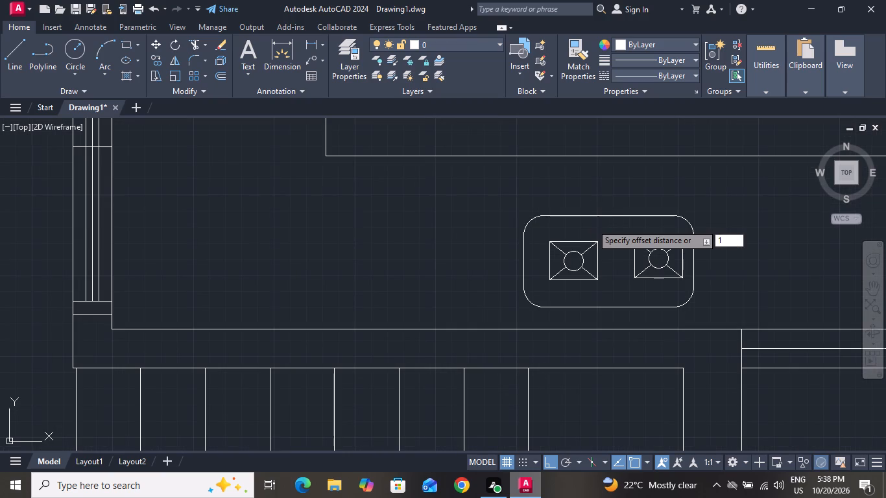
pyautogui.hotkey('shift', '"')
pyautogui.press('Return')
pyautogui.click(584, 217)
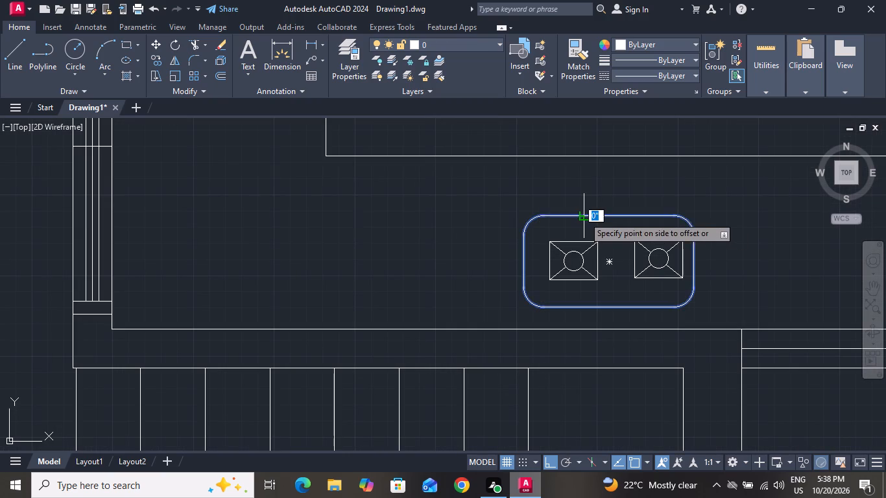
pyautogui.click(583, 223)
pyautogui.rightClick(583, 223)
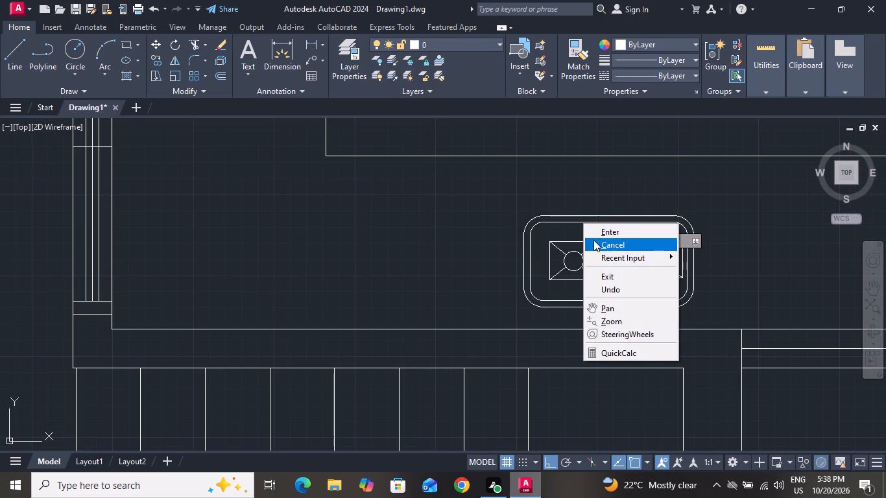
# Draw a rounded-corner rectangle as a sink outline on the counter's short west leg beside the window.
pyautogui.rightClick(593, 240)
pyautogui.scroll(-2, 593, 240)
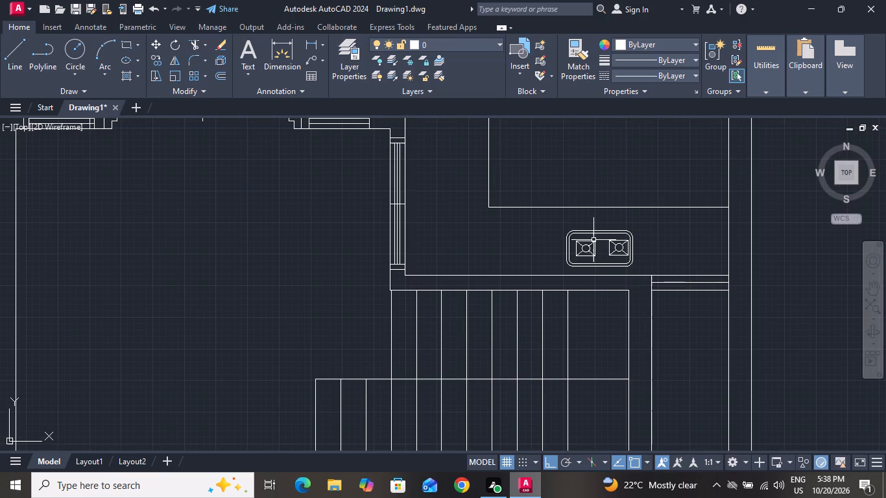
pyautogui.scroll(-1, 593, 240)
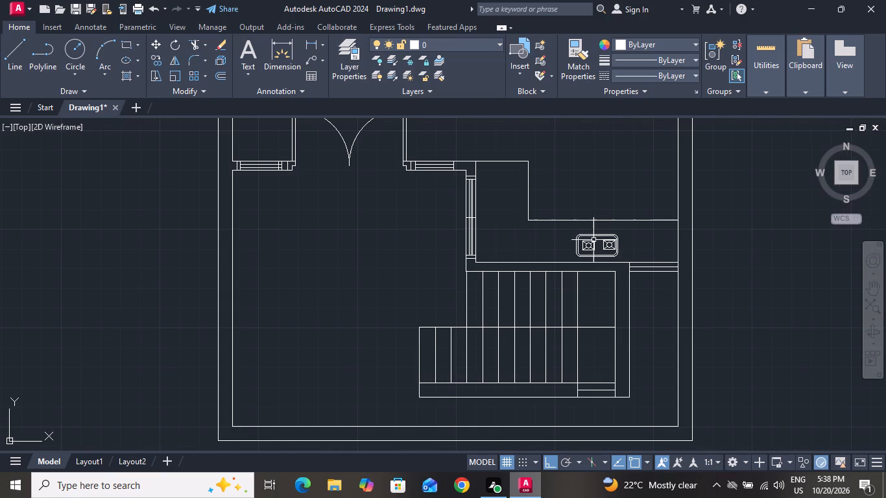
pyautogui.click(125, 41)
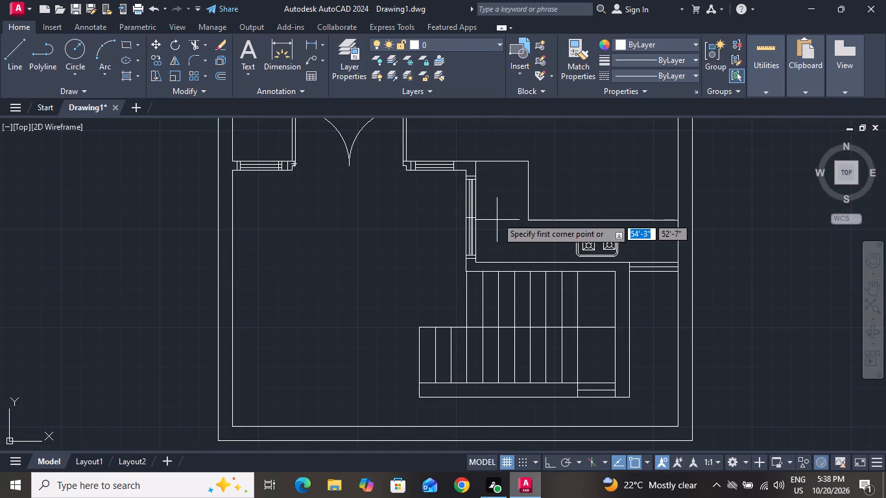
pyautogui.scroll(1, 495, 203)
pyautogui.click(479, 163)
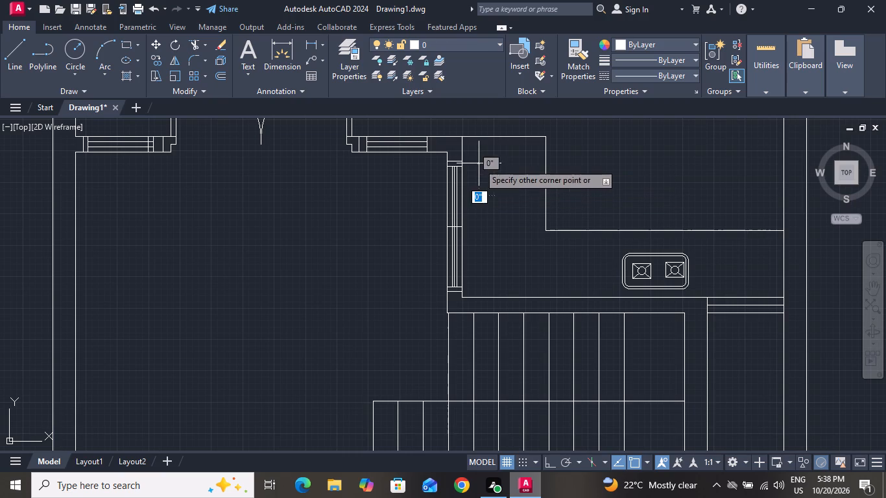
pyautogui.click(531, 226)
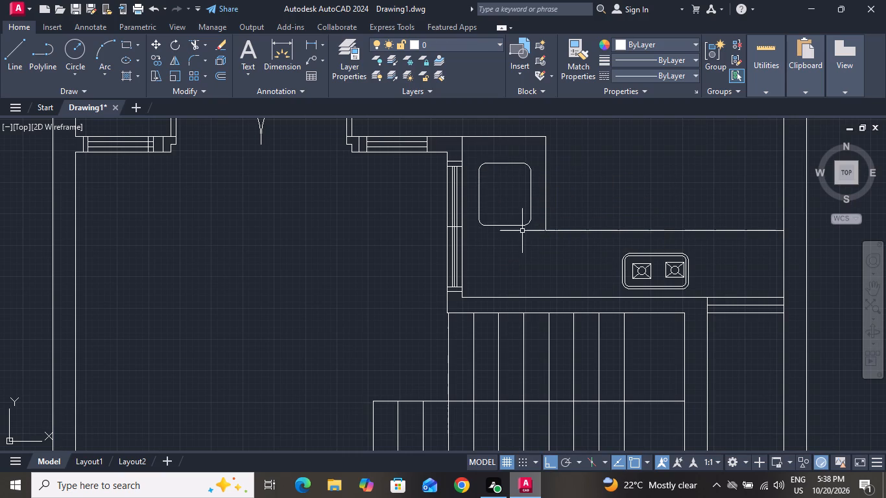
# Draw a smaller rounded rectangle as the basin in the southern half of the new sink outline.
pyautogui.scroll(2, 514, 185)
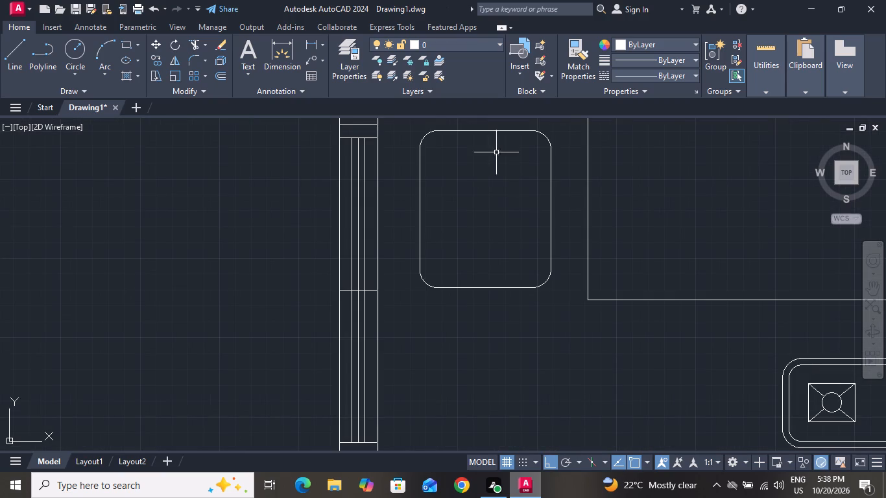
pyautogui.click(127, 50)
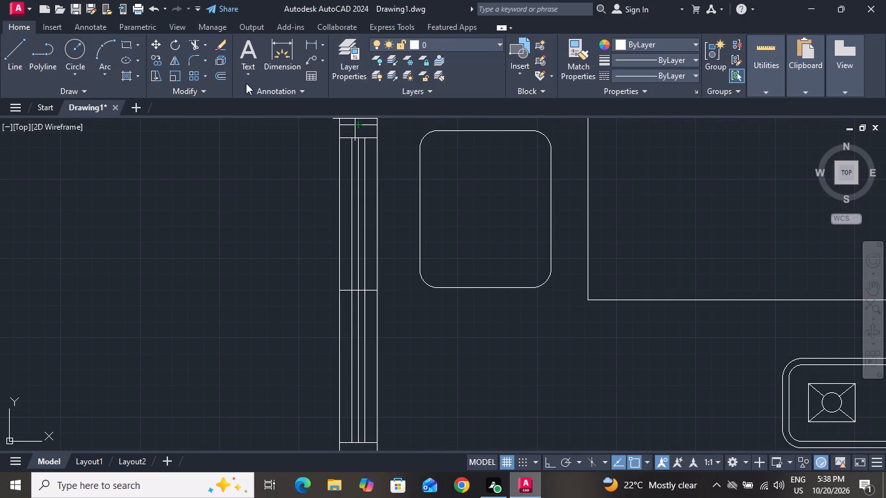
pyautogui.click(449, 213)
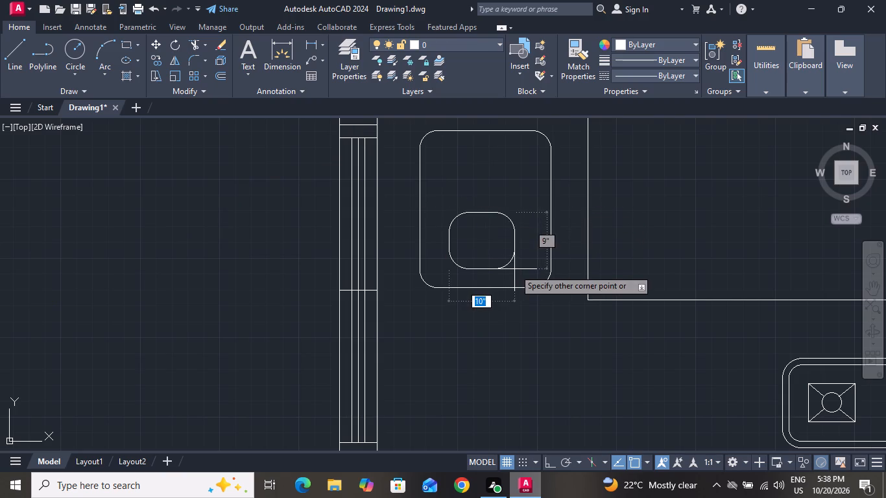
pyautogui.click(529, 281)
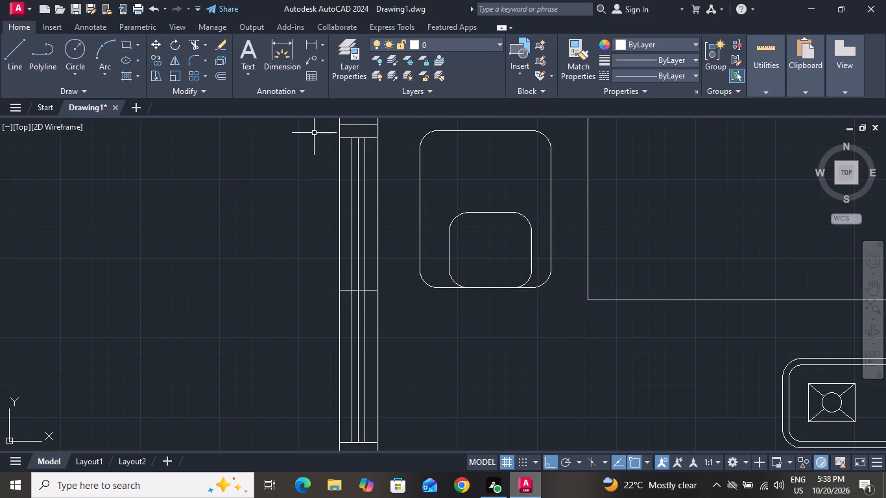
# Move the basin rectangle about 2" north and then about 1" west inside the sink outline.
pyautogui.click(527, 220)
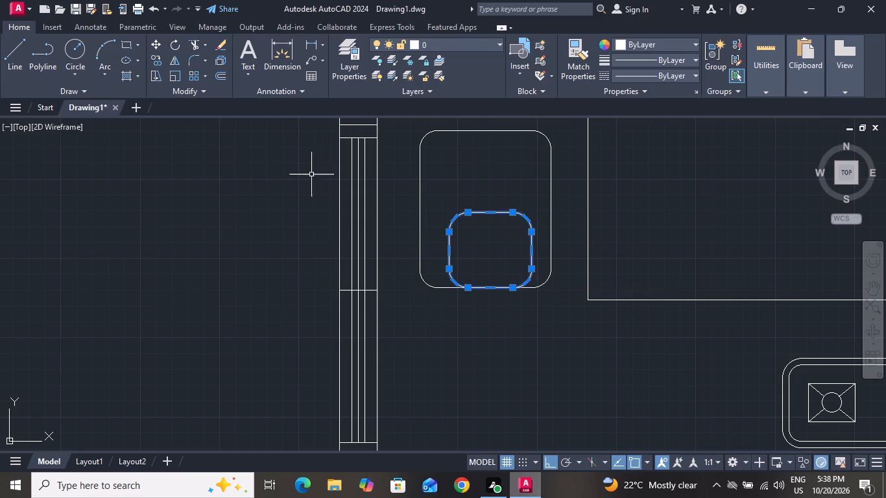
pyautogui.click(152, 42)
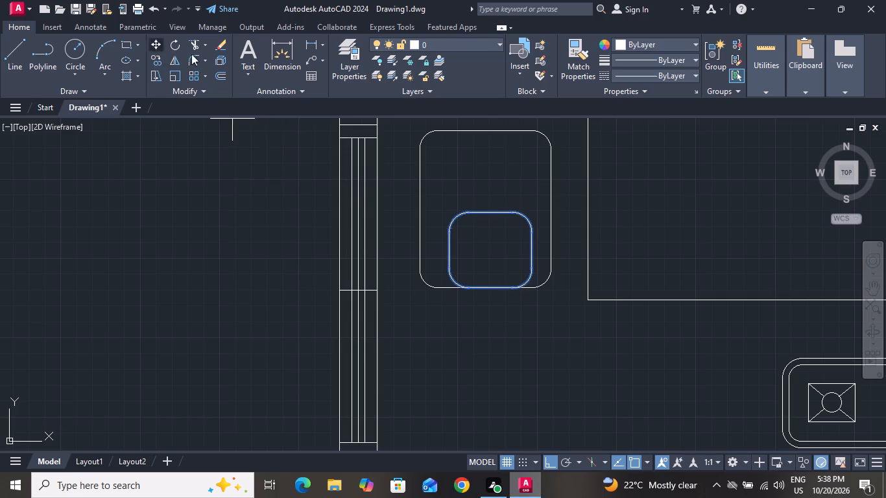
pyautogui.click(490, 252)
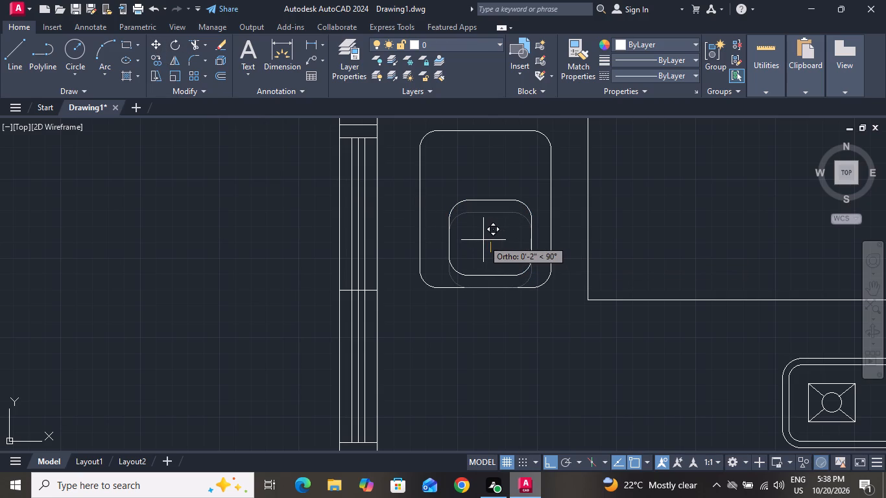
pyautogui.click(483, 240)
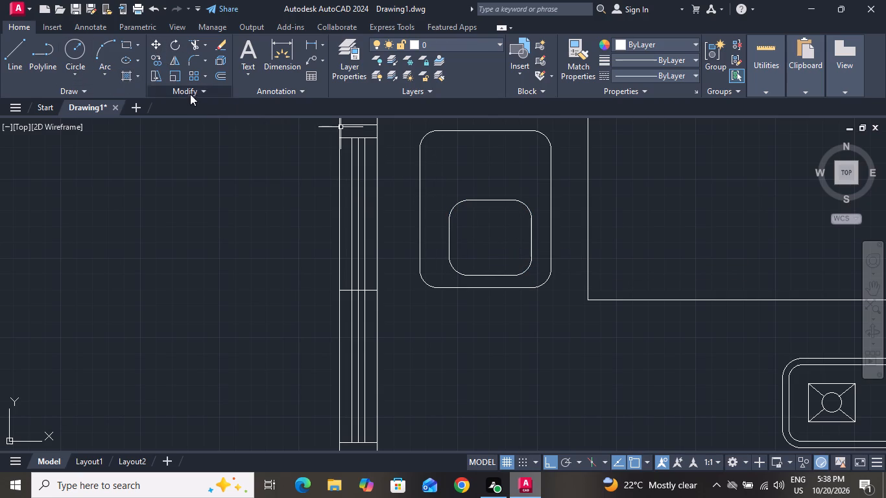
pyautogui.click(457, 230)
pyautogui.click(440, 235)
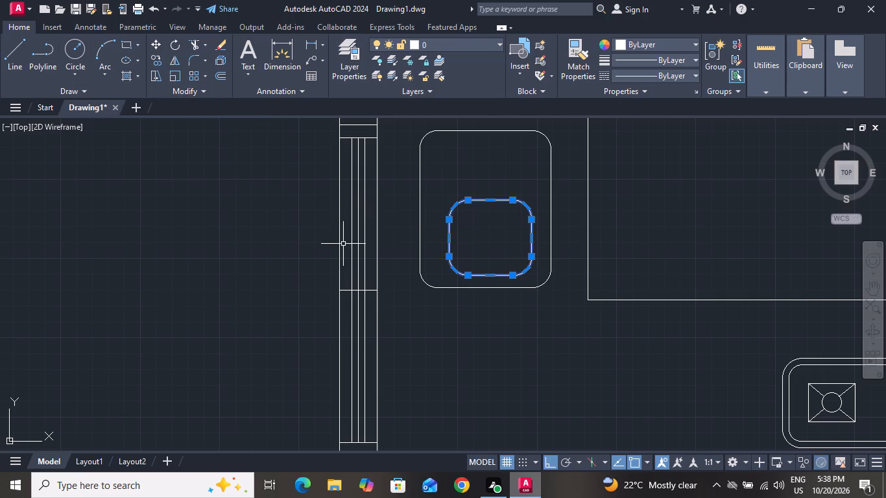
pyautogui.click(160, 48)
pyautogui.click(494, 237)
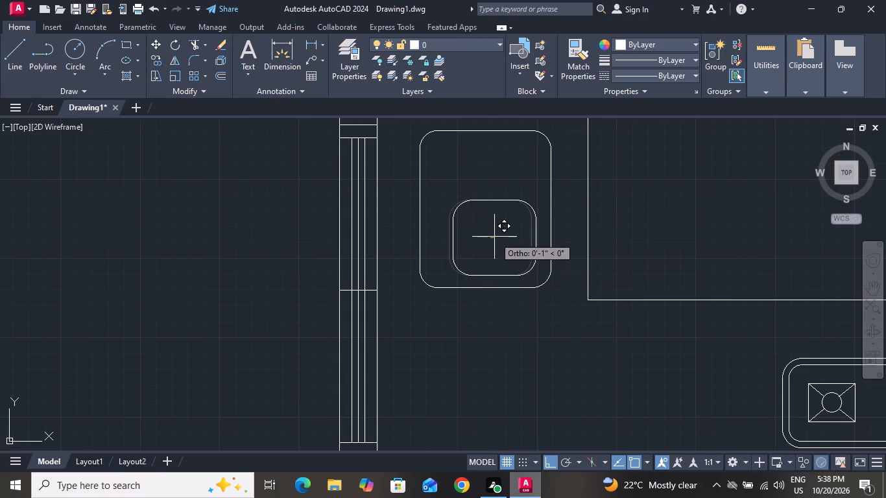
pyautogui.click(482, 233)
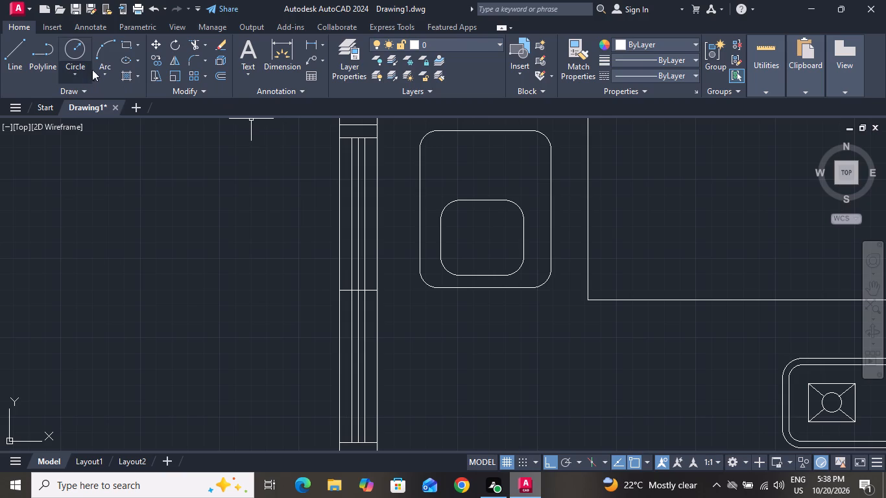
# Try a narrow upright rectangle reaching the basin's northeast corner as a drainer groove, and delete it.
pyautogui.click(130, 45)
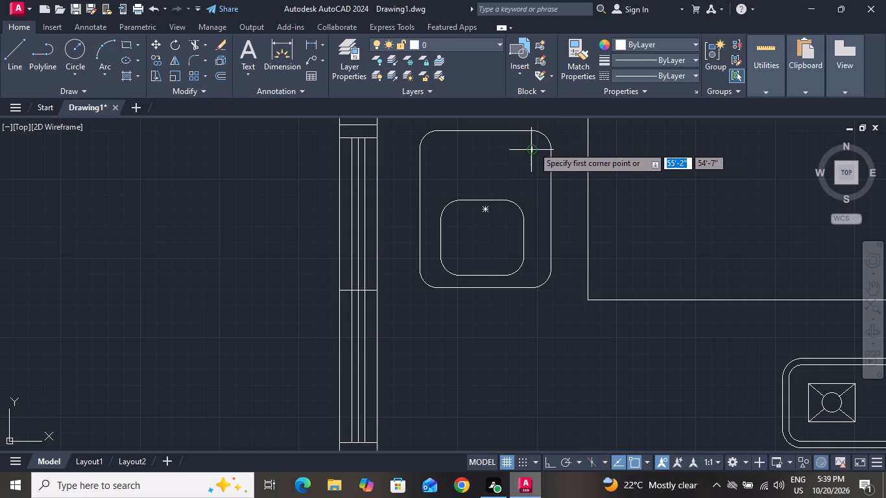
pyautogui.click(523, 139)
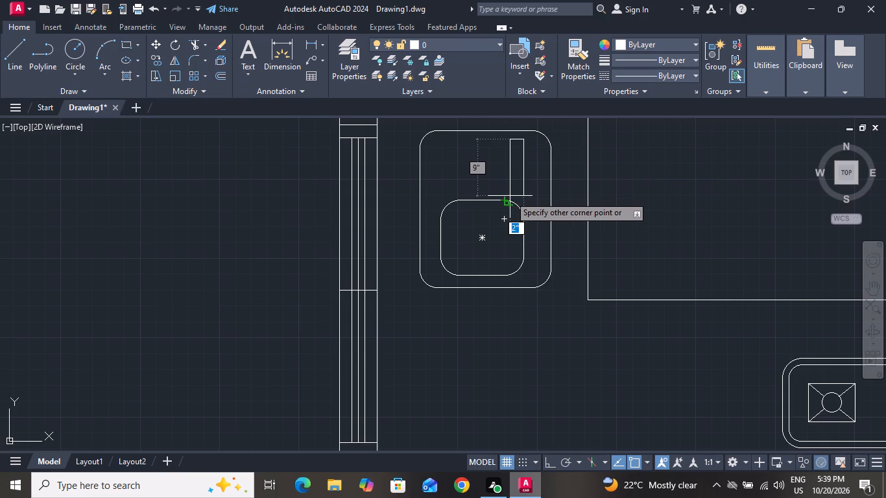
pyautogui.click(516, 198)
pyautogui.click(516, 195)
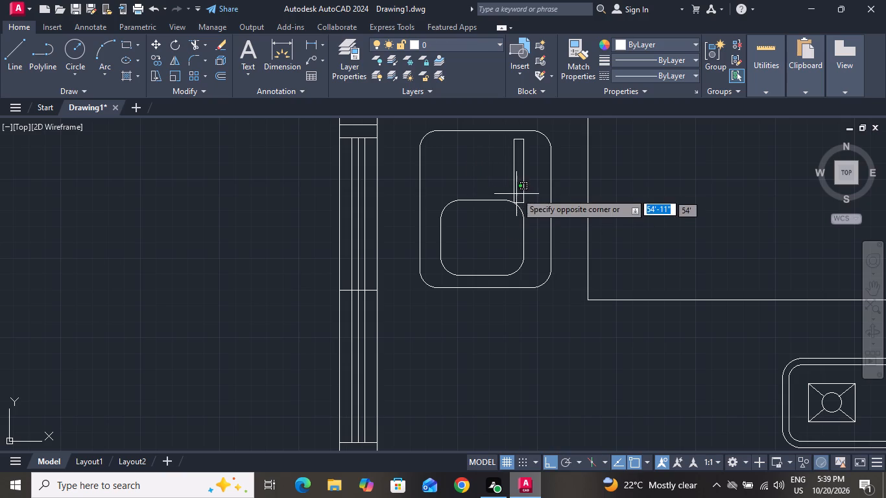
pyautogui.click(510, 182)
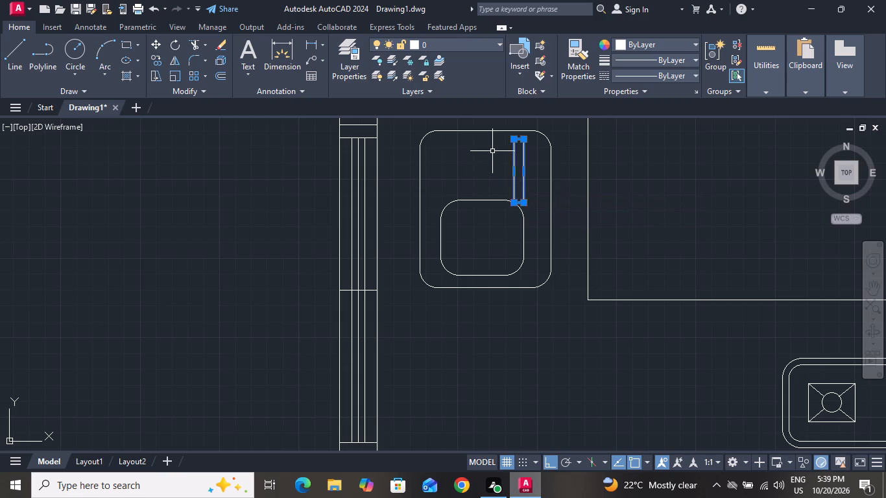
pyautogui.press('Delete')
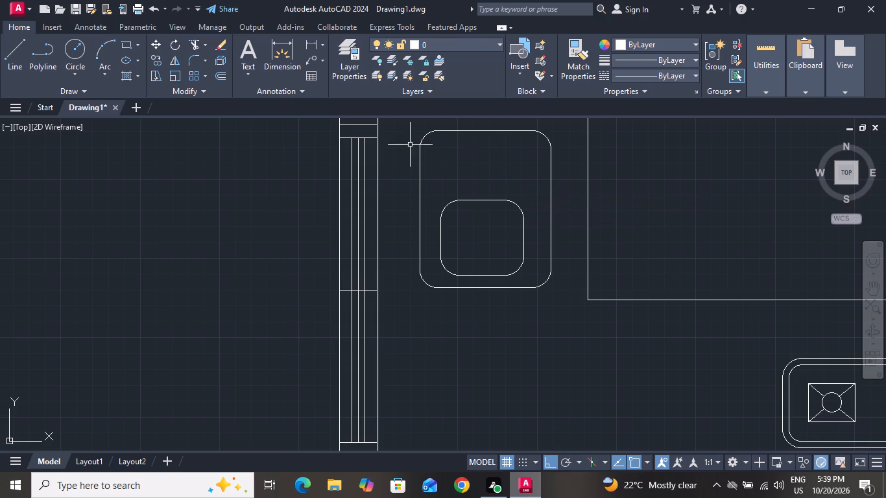
# Draw a thin upright rectangle about 1" by 6" in the sink's northeast corner, clear of the basin.
pyautogui.click(129, 43)
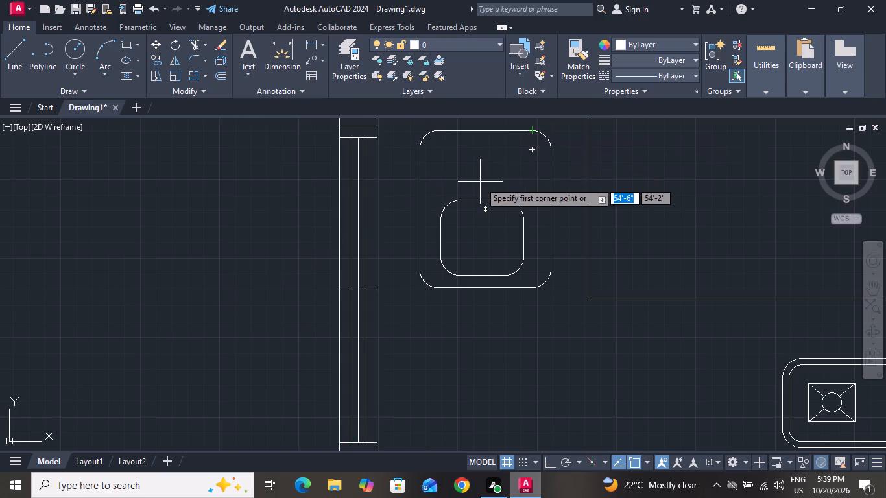
pyautogui.click(529, 145)
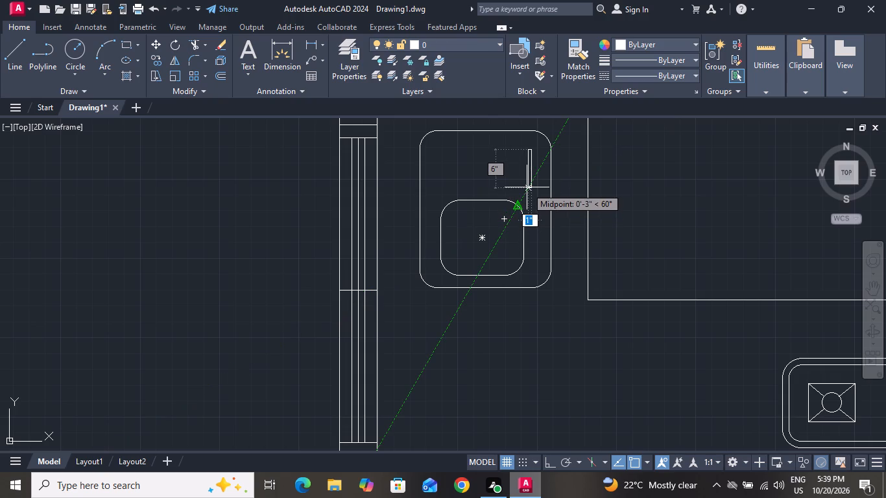
pyautogui.click(527, 187)
# Copy the thin rectangle westward eight times in a roughly even row across the sink's north half as drainer grooves.
pyautogui.click(528, 178)
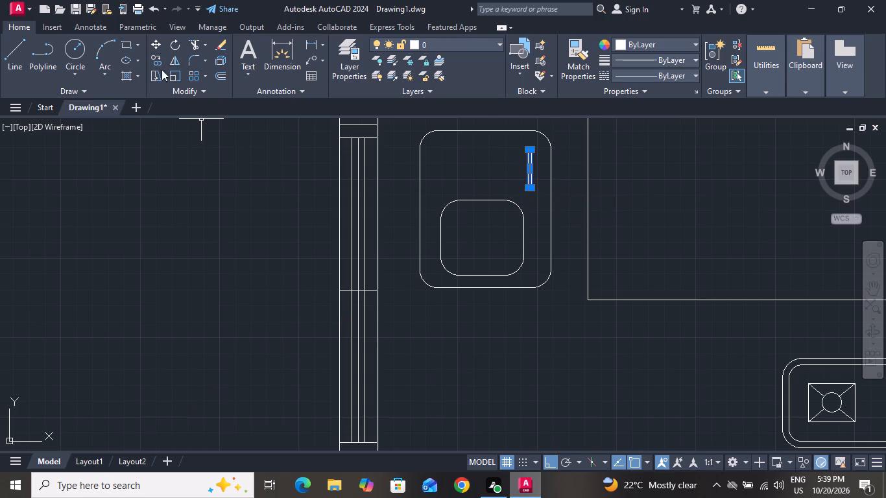
pyautogui.click(160, 60)
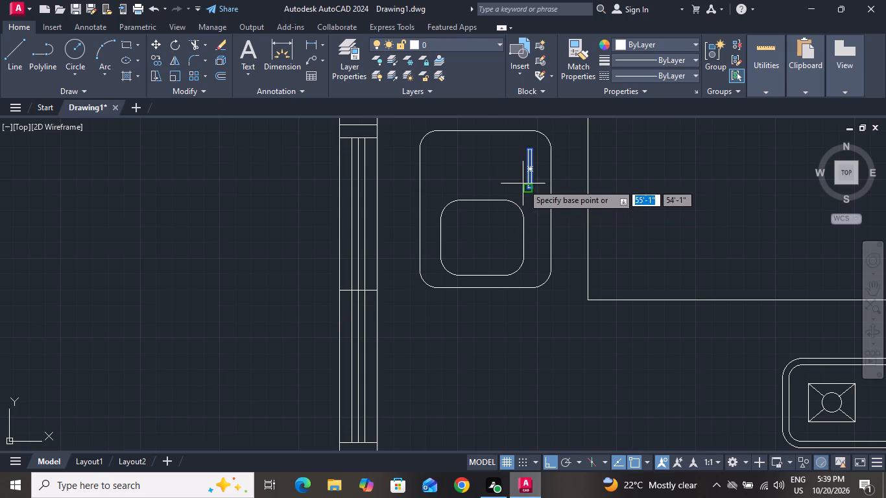
pyautogui.click(522, 184)
pyautogui.click(518, 186)
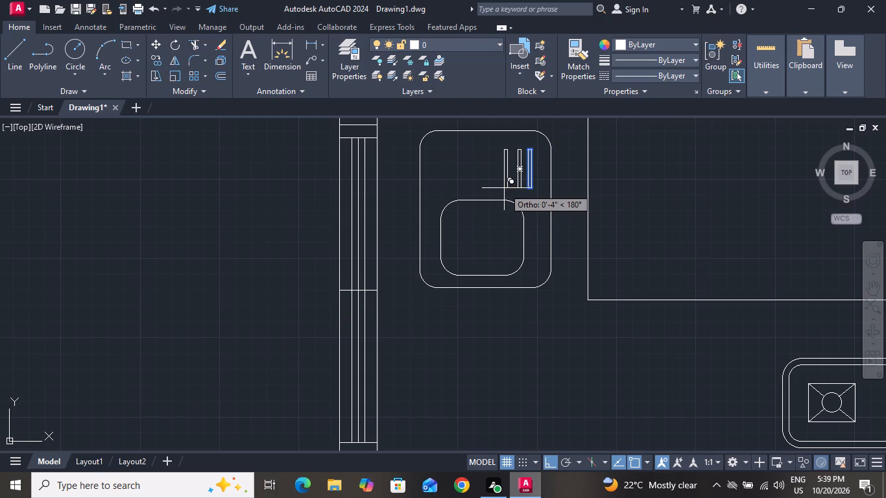
pyautogui.click(505, 186)
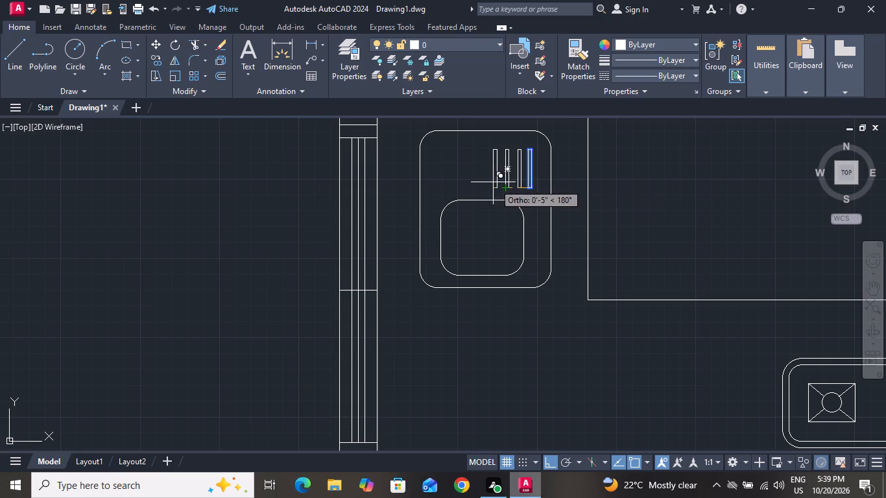
pyautogui.moveTo(493, 182); pyautogui.dragTo(487, 177)
pyautogui.click(479, 176)
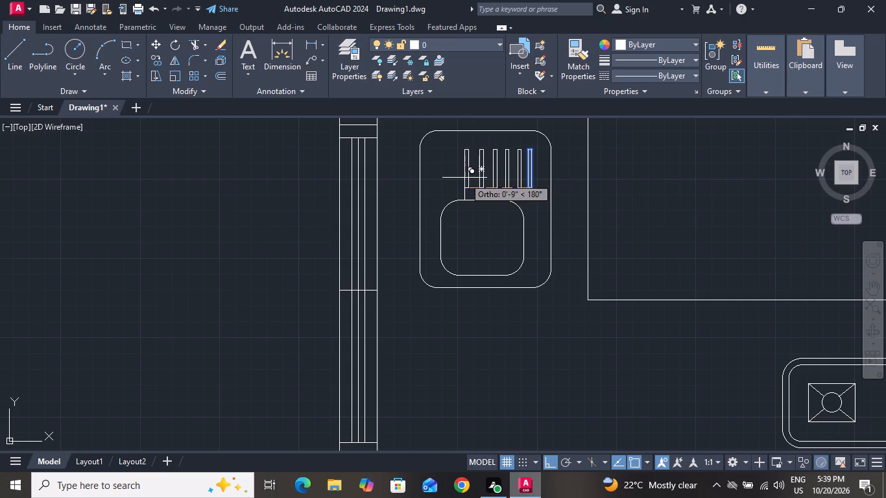
pyautogui.click(464, 178)
pyautogui.click(451, 174)
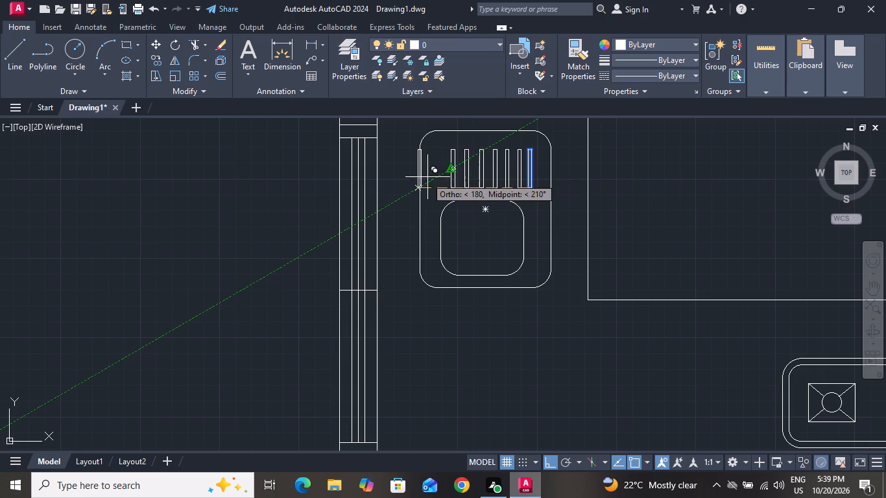
pyautogui.scroll(2, 438, 177)
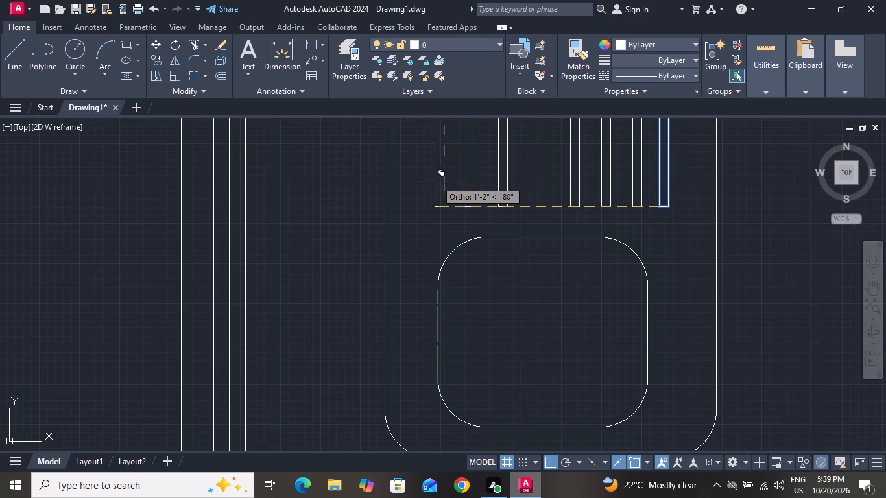
pyautogui.click(428, 185)
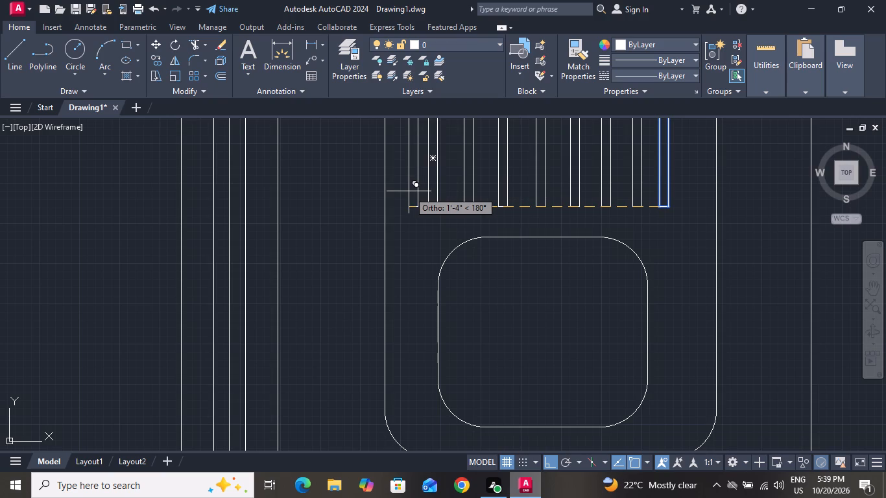
pyautogui.click(406, 196)
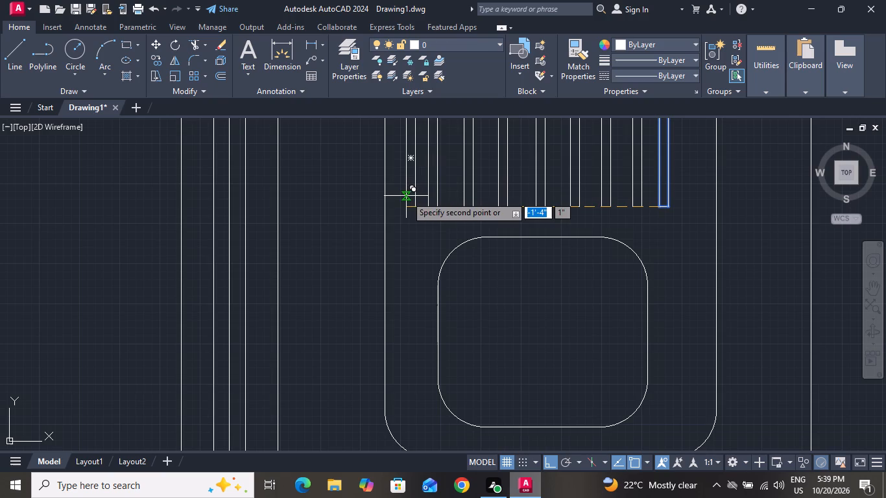
pyautogui.rightClick(406, 196)
pyautogui.rightClick(418, 212)
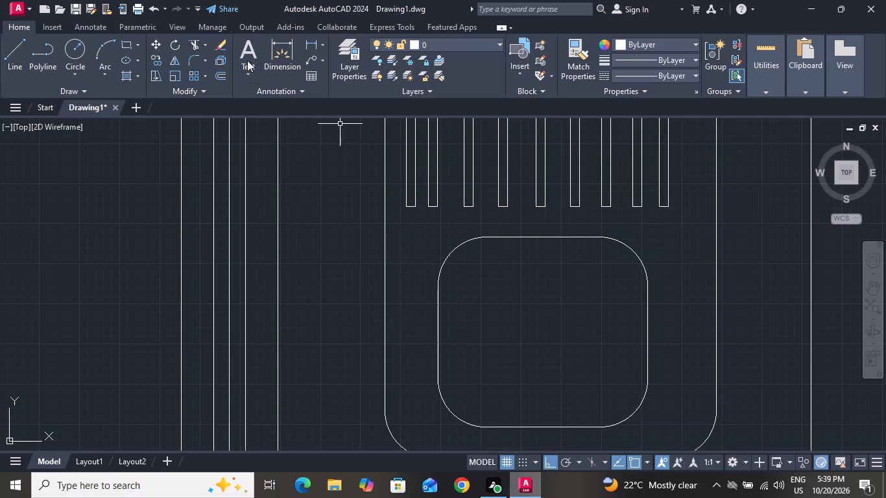
# Draw a drain circle of about 1" radius at the centre of the basin.
pyautogui.click(74, 53)
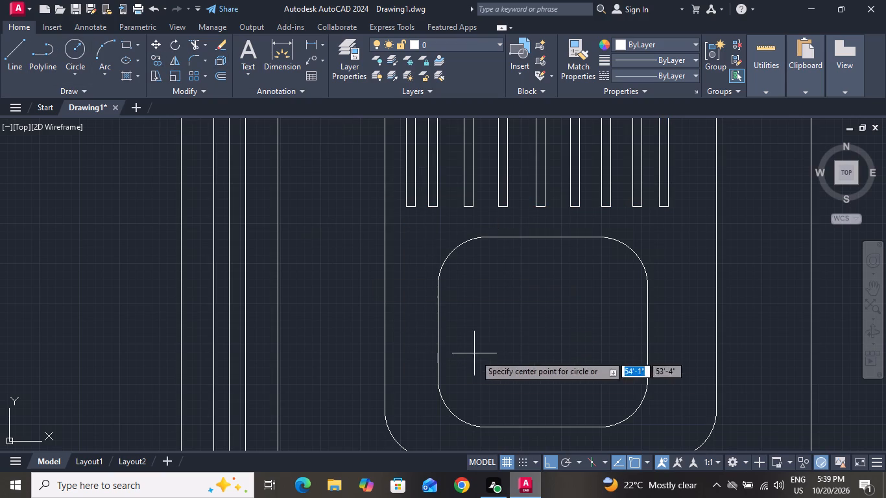
pyautogui.click(541, 331)
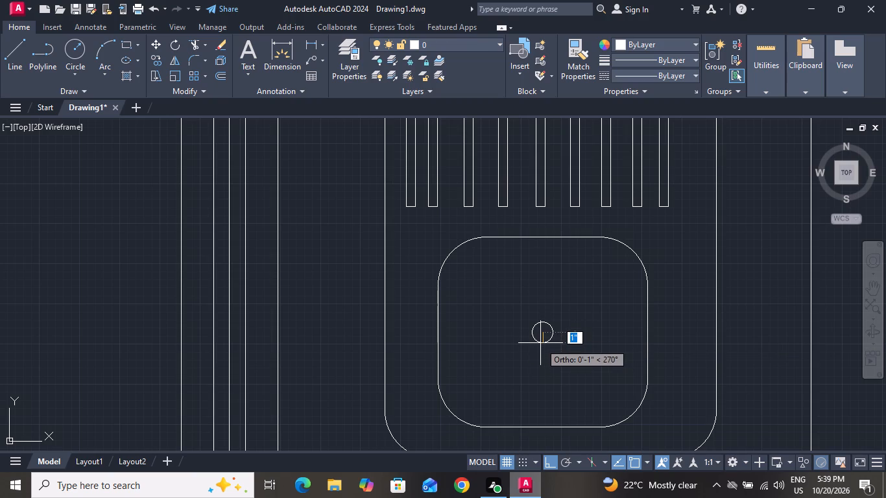
pyautogui.click(540, 343)
pyautogui.scroll(-4, 562, 326)
pyautogui.scroll(-1, 623, 314)
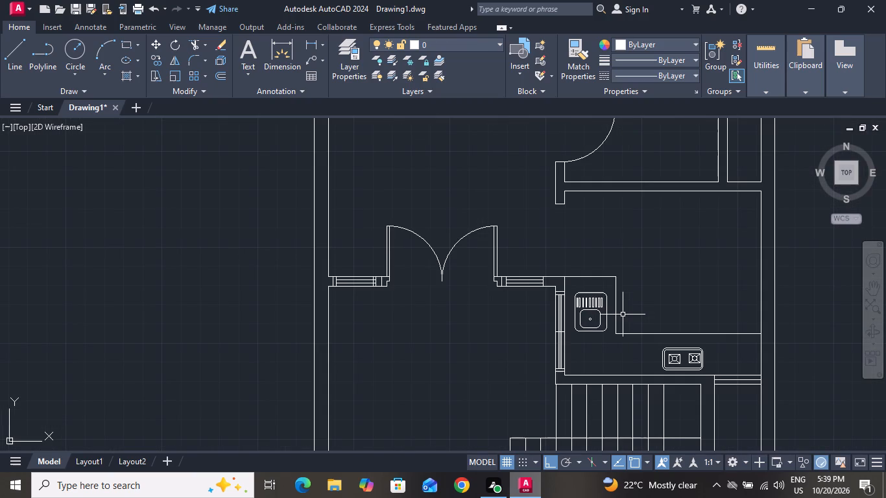
pyautogui.scroll(-1, 623, 314)
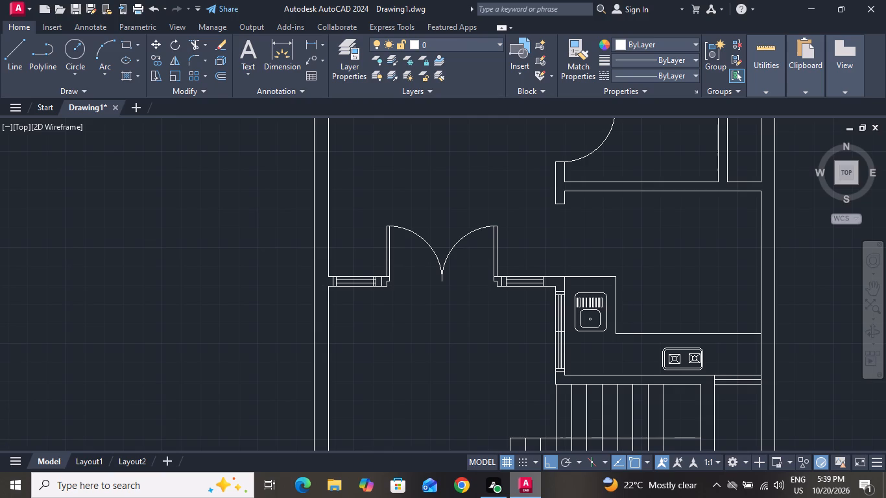
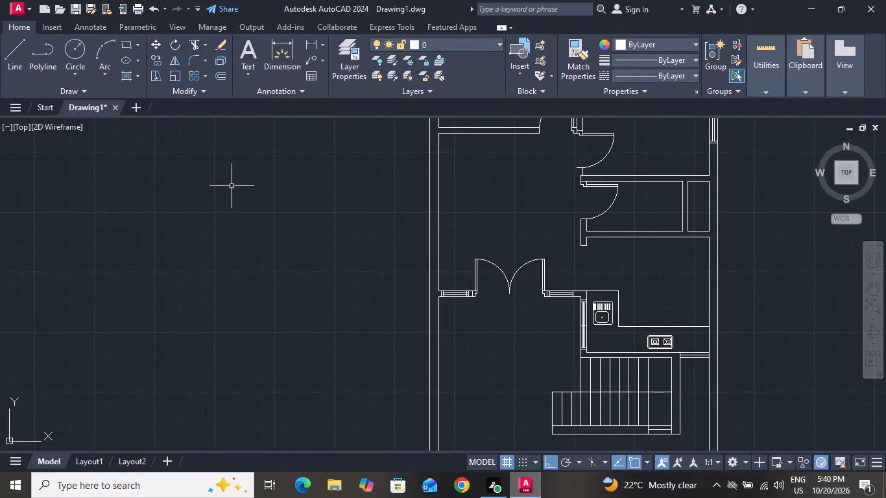
# Draw a square-cornered vertical rectangle about 2'-1" by 7'-10" just inside the room's left wall, above the double door.
pyautogui.write('rec f o')
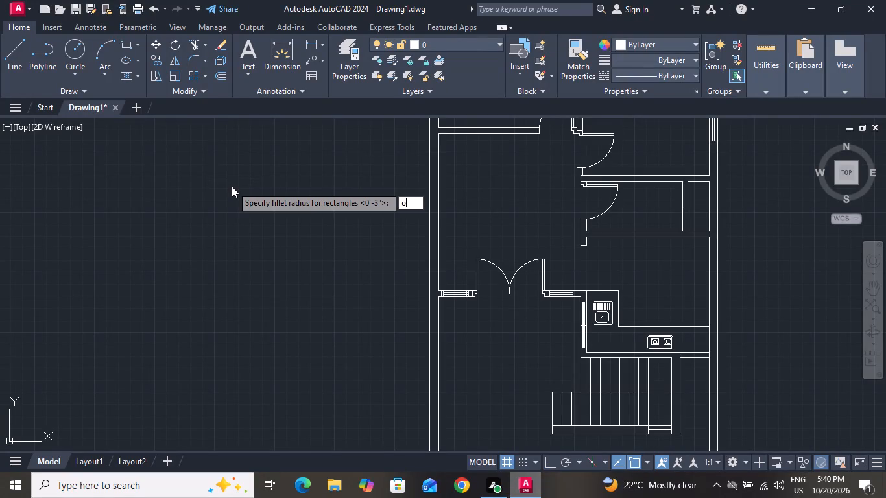
pyautogui.press('space')
pyautogui.click(232, 186)
pyautogui.click(217, 274)
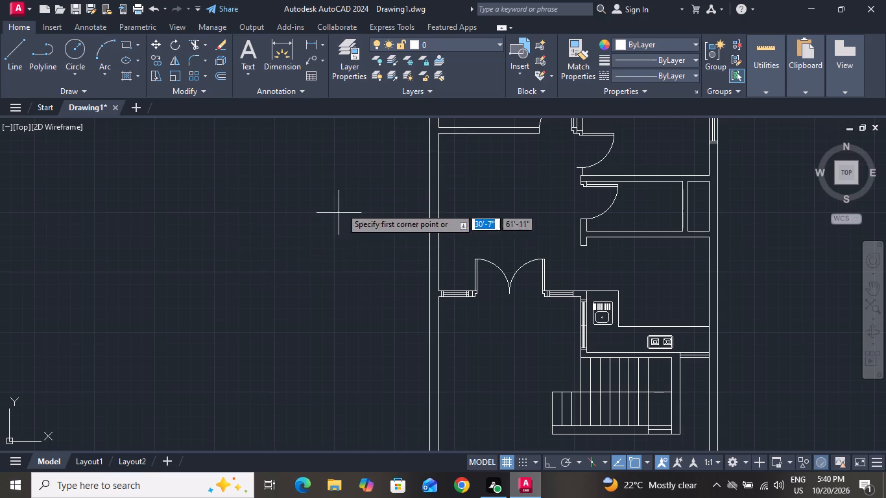
pyautogui.scroll(2, 462, 163)
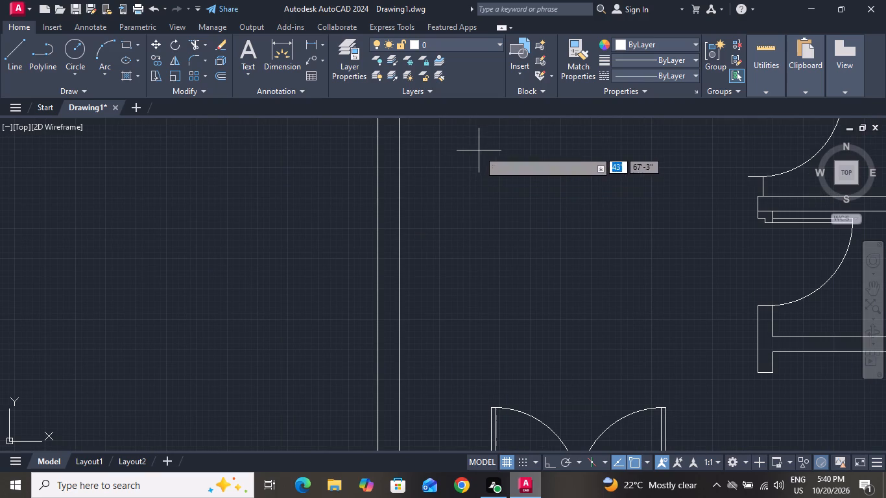
pyautogui.click(479, 149)
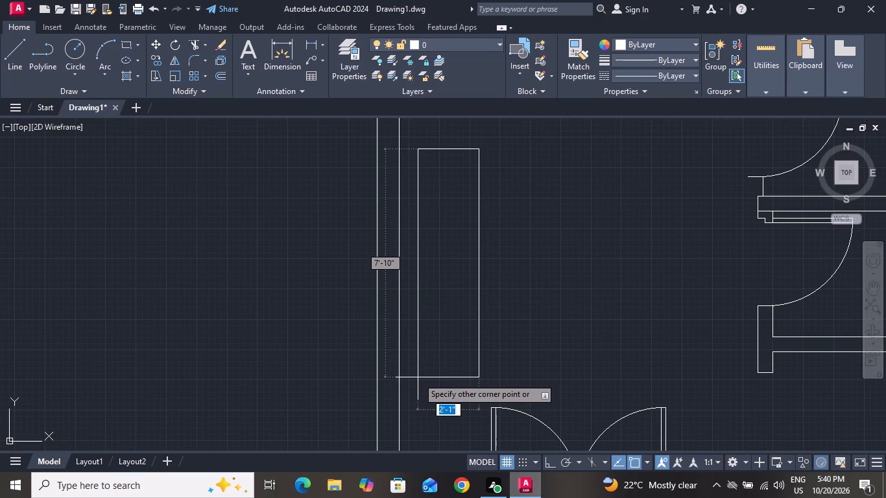
pyautogui.click(418, 377)
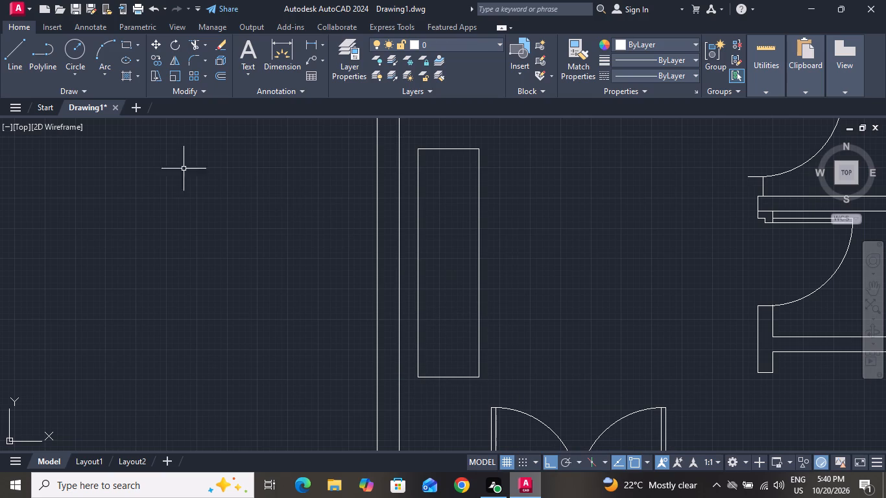
# Draw a horizontal rectangle about 6'-3" by 2'-2" from the vertical rectangle's top-left corner, forming an L-shaped sofa.
pyautogui.click(126, 43)
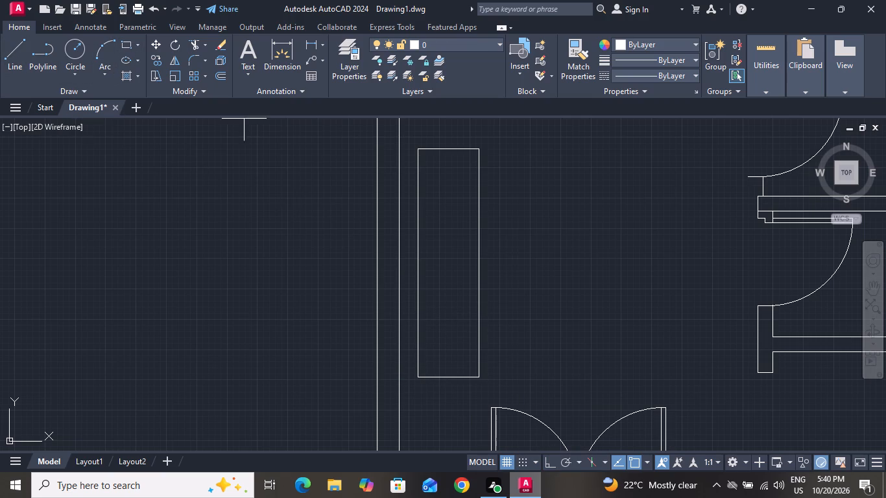
pyautogui.click(416, 151)
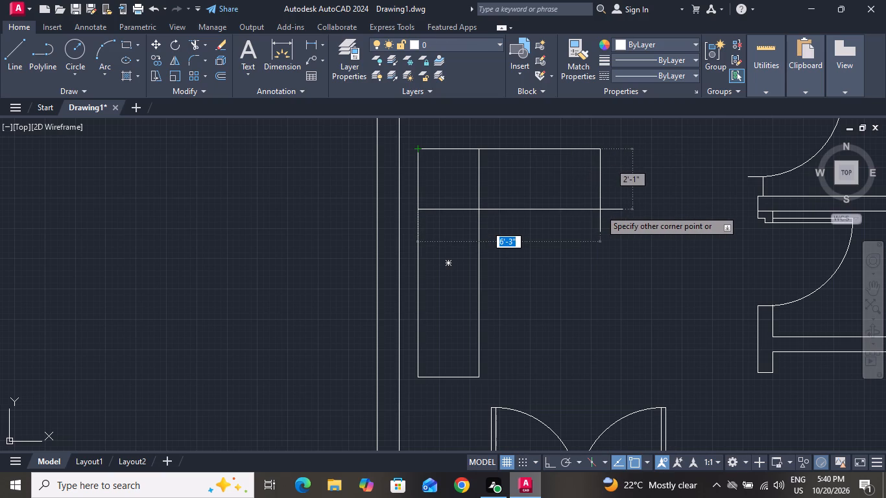
pyautogui.click(600, 213)
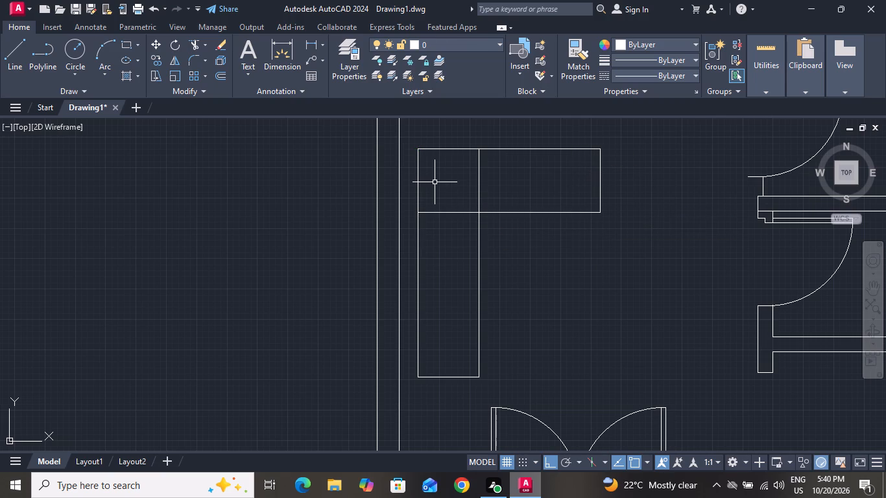
# Divide the vertical rectangle with two horizontal lines, one at its midpoint and one about 2' below it.
pyautogui.click(18, 62)
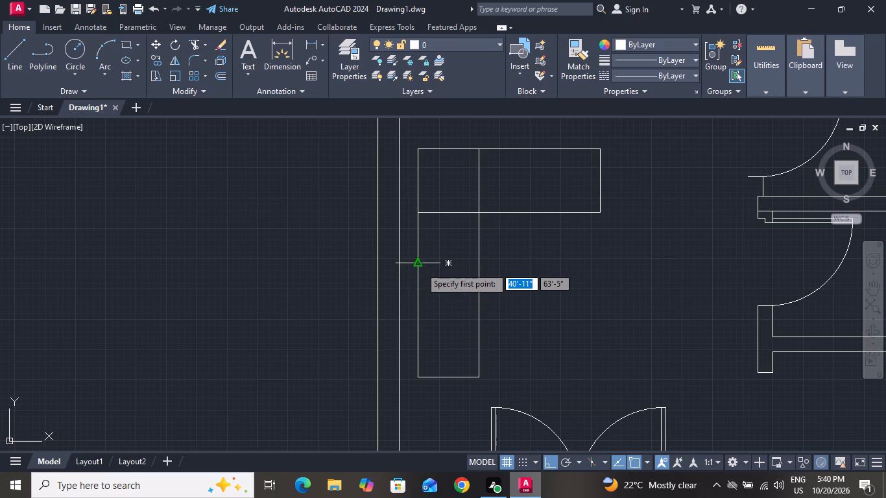
pyautogui.click(420, 267)
pyautogui.click(480, 267)
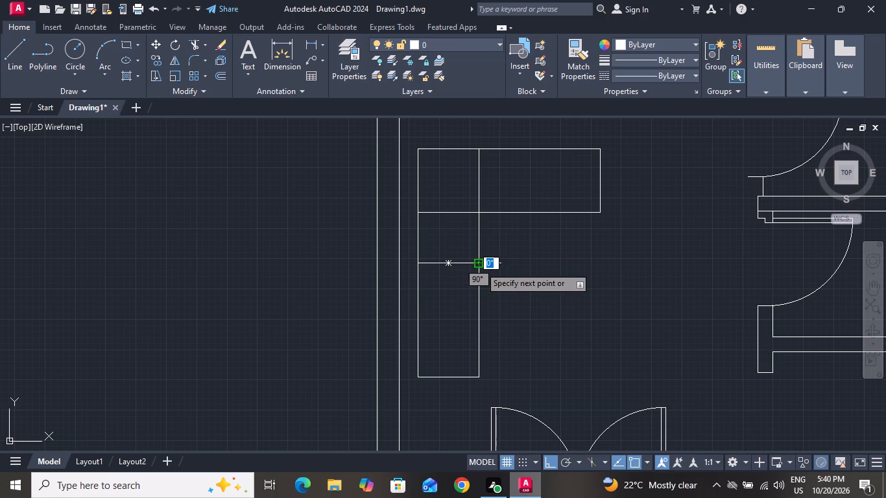
pyautogui.rightClick(480, 268)
pyautogui.click(502, 293)
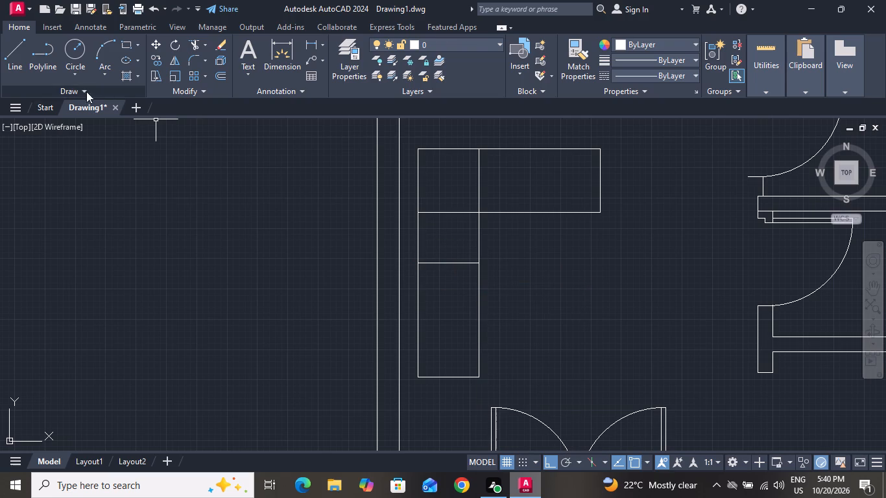
pyautogui.click(8, 58)
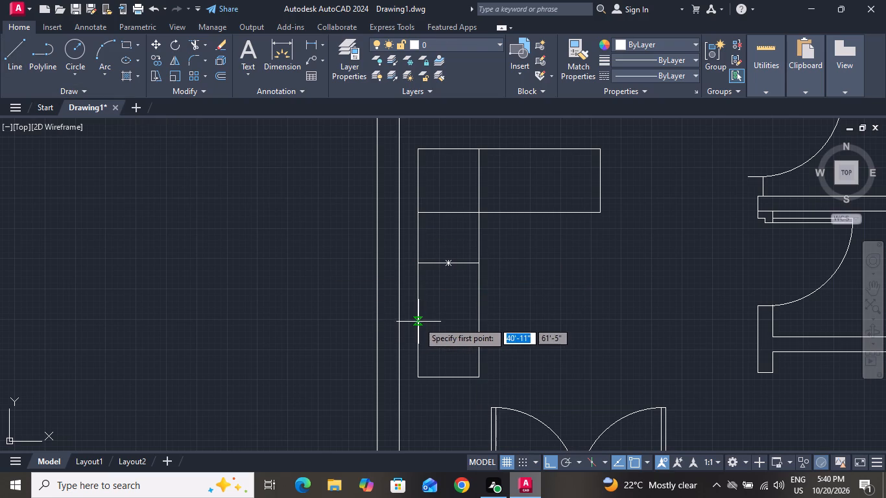
pyautogui.click(418, 322)
pyautogui.click(477, 314)
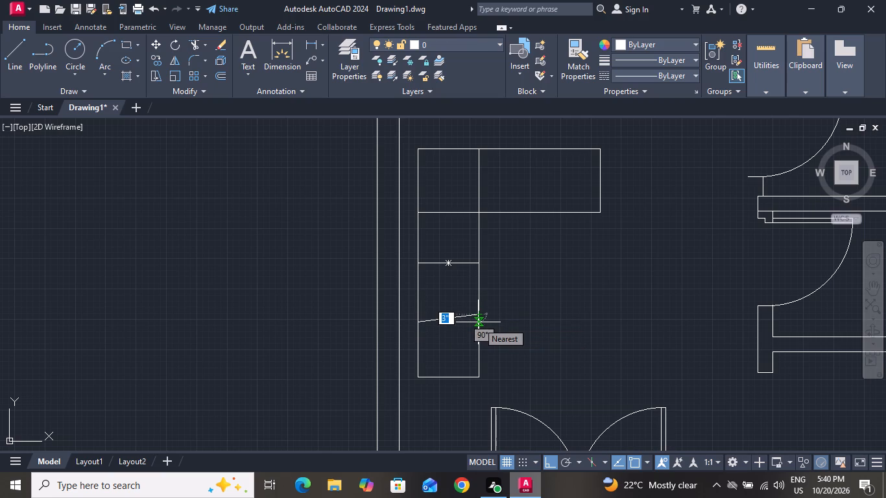
pyautogui.hotkey('ctrl', 'z')
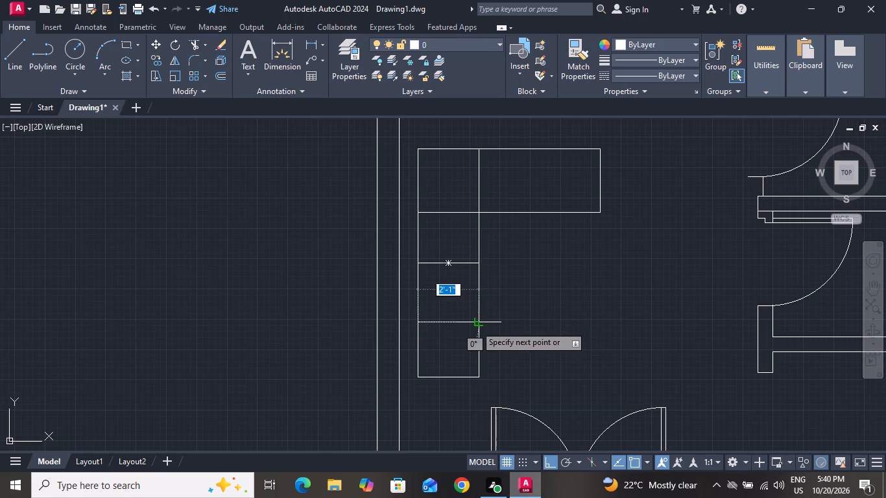
pyautogui.click(475, 326)
pyautogui.rightClick(475, 326)
pyautogui.click(499, 344)
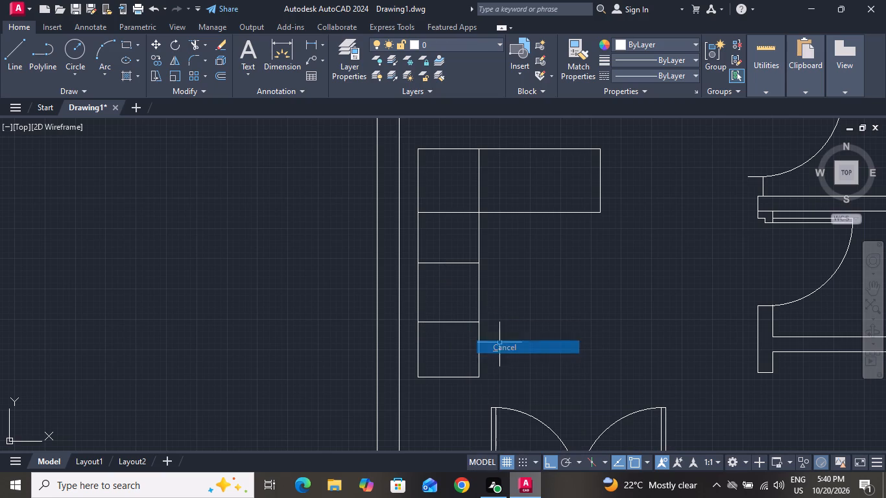
# Draw a vertical line about 2'-2" long across the horizontal rectangle, halfway along its part beyond the corner seat.
pyautogui.click(7, 45)
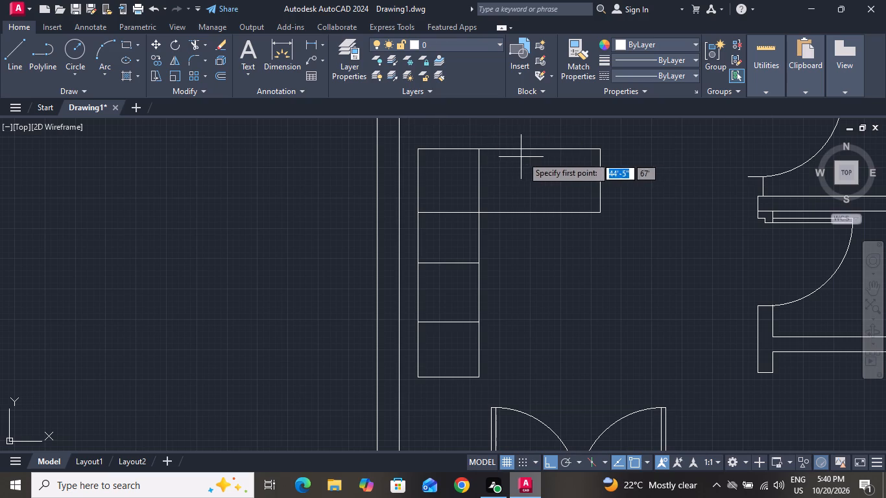
pyautogui.click(540, 150)
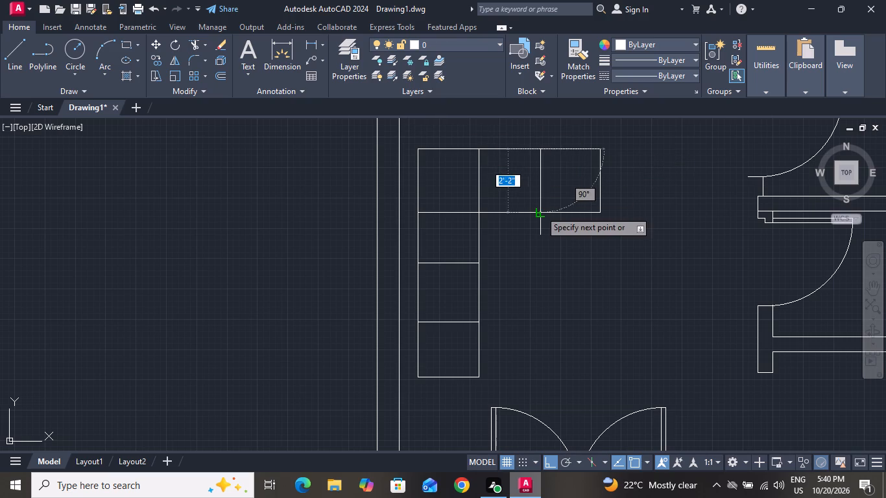
pyautogui.click(540, 211)
pyautogui.rightClick(540, 211)
pyautogui.click(552, 235)
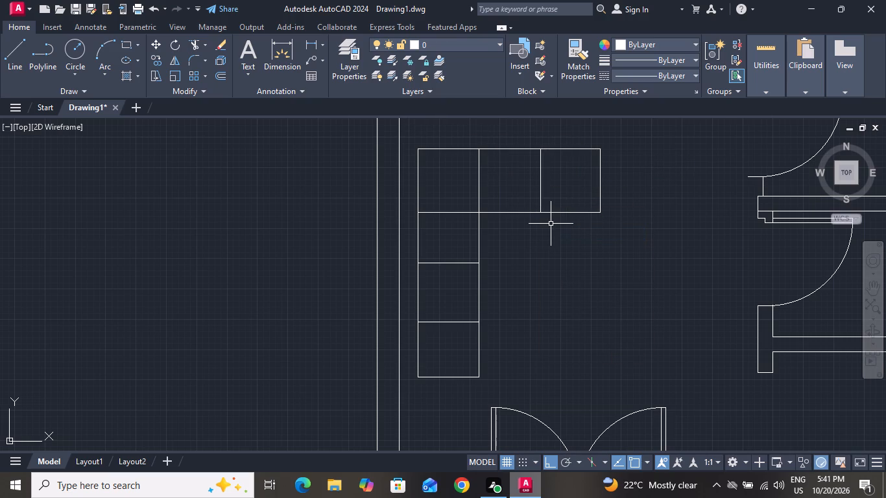
# Draw an armrest rectangle about 8" by 1'-11" over the right end of the sofa's horizontal section.
pyautogui.click(123, 38)
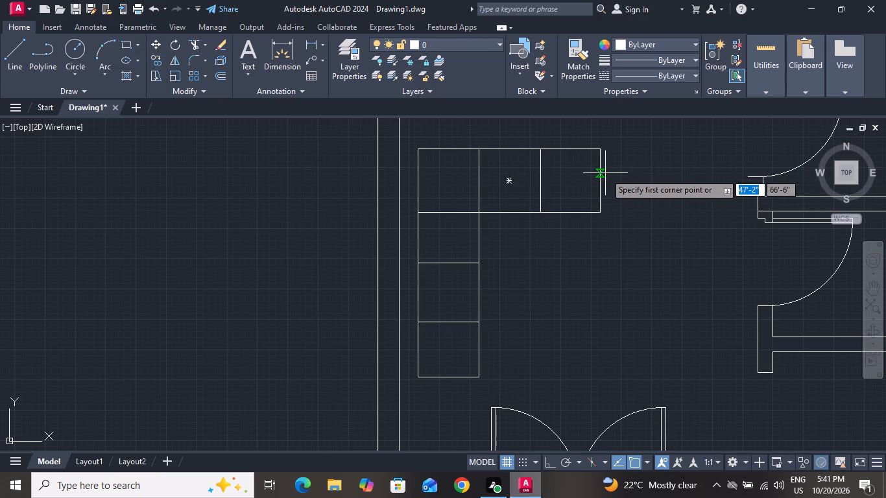
pyautogui.click(591, 187)
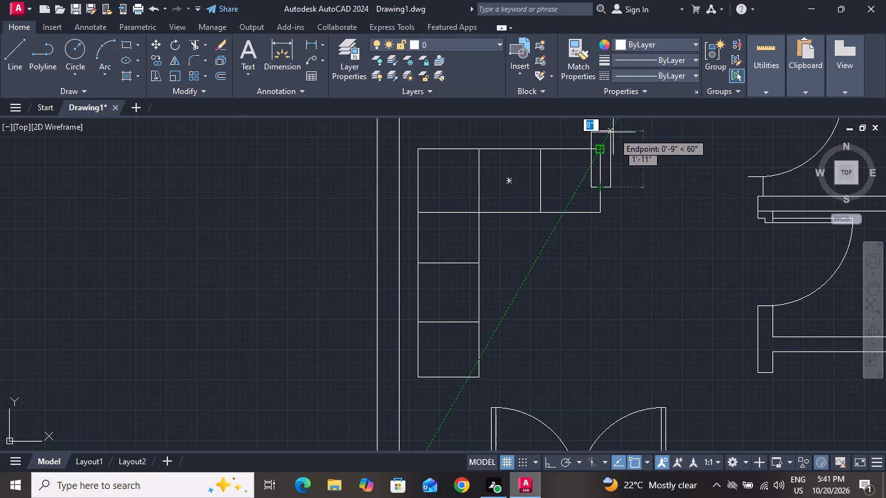
pyautogui.click(613, 132)
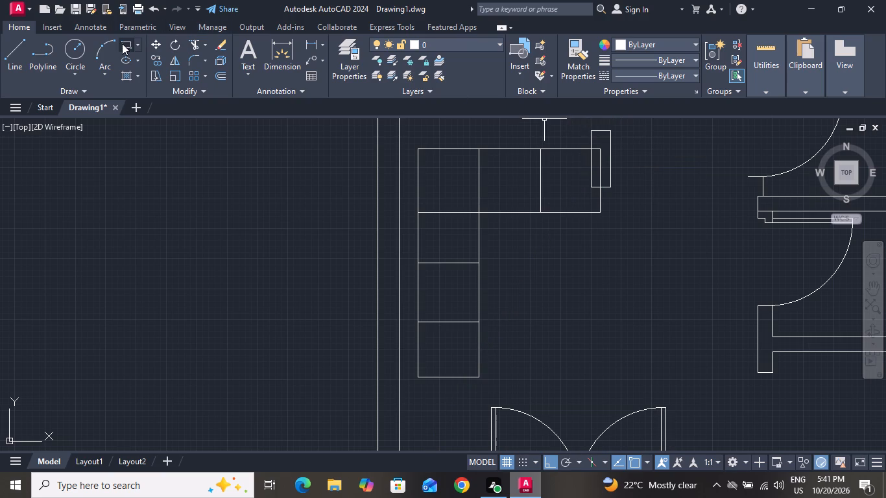
# Draw a backrest rectangle about 6'-3" by 8" along the sofa's top edge, starting from the armrest's top-left corner.
pyautogui.click(122, 43)
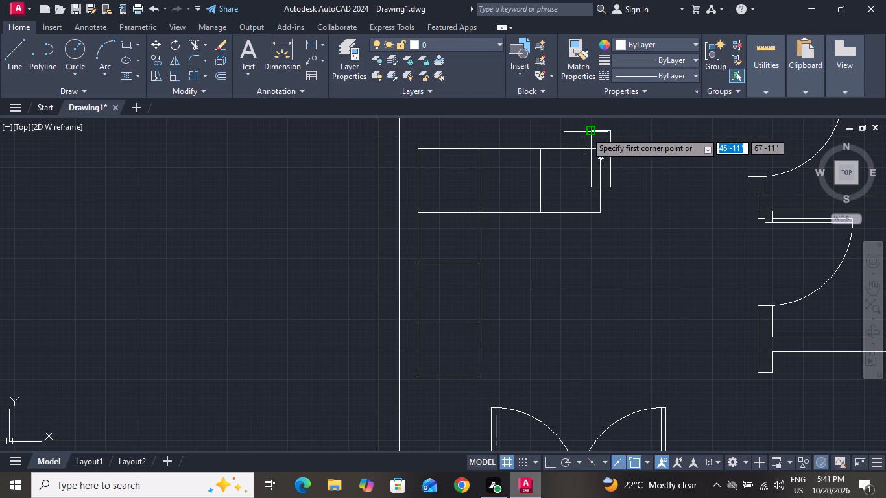
pyautogui.click(586, 132)
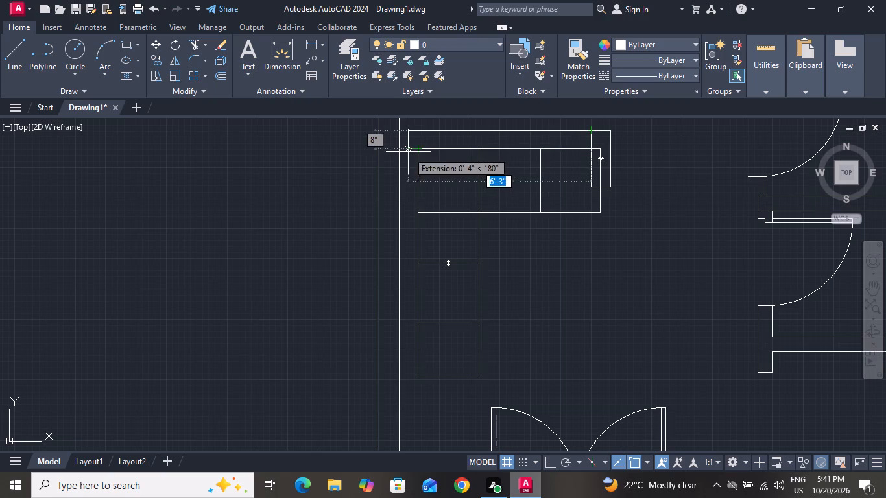
pyautogui.click(404, 152)
# Move the whole L-shaped sofa a short distance right, away from the room's left wall.
pyautogui.scroll(-1, 501, 206)
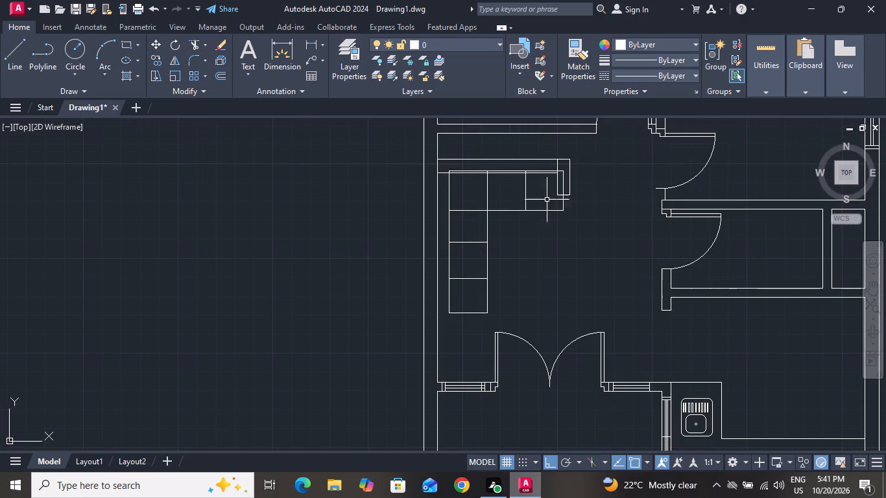
pyautogui.click(584, 134)
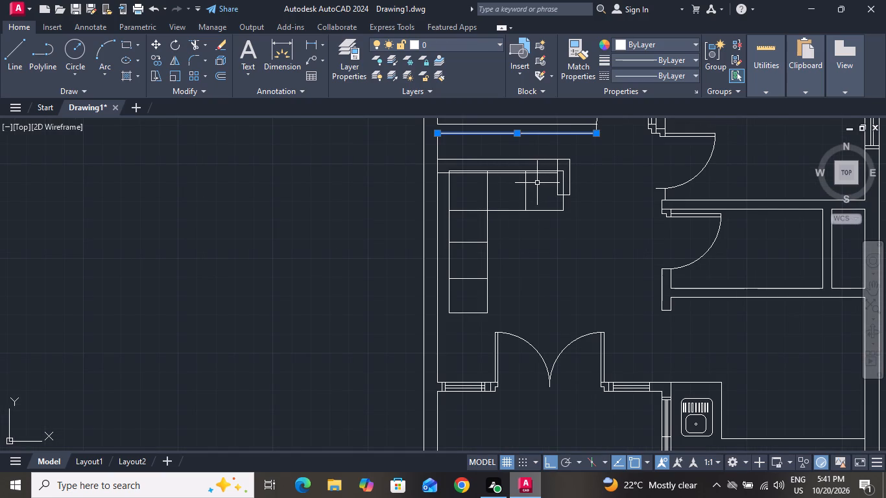
pyautogui.press('Escape')
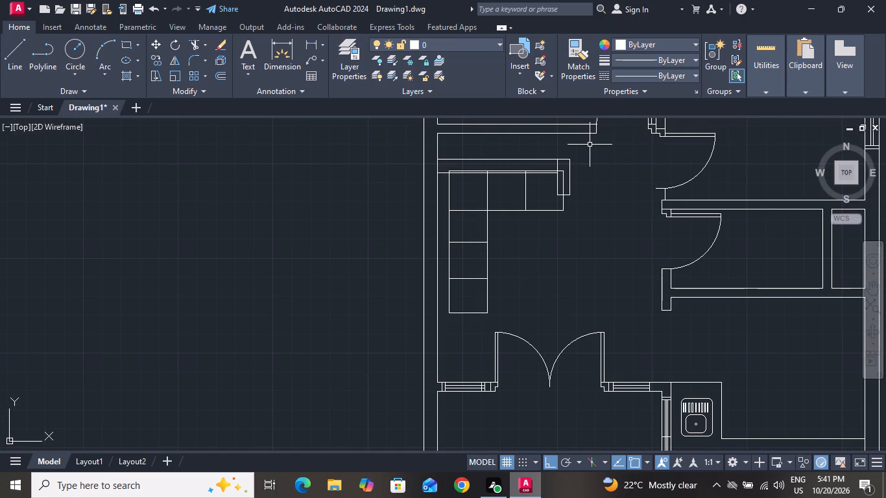
pyautogui.click(586, 154)
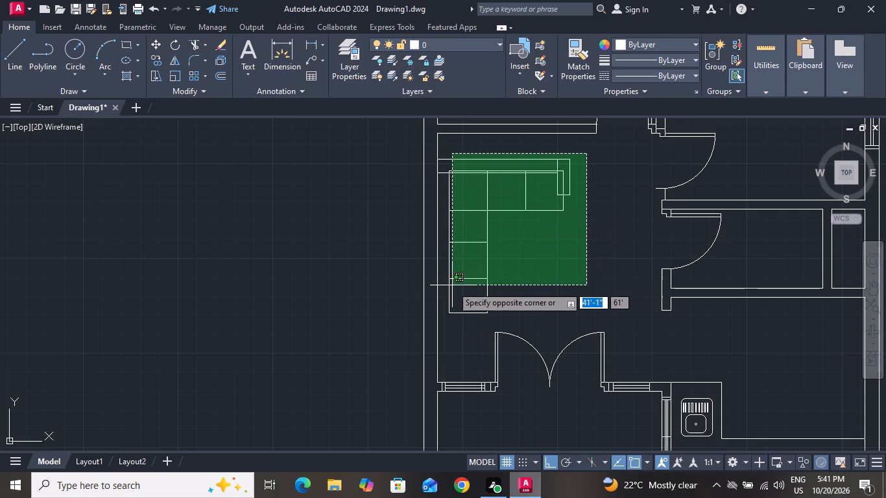
pyautogui.click(447, 320)
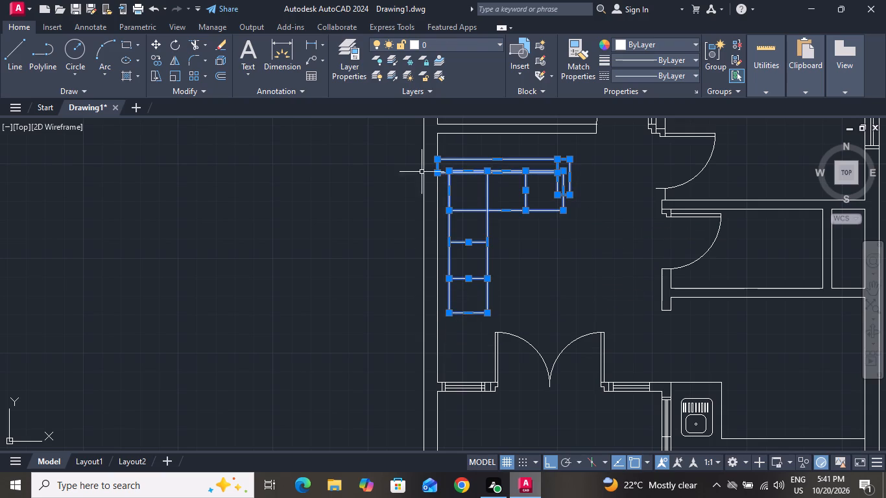
pyautogui.click(162, 46)
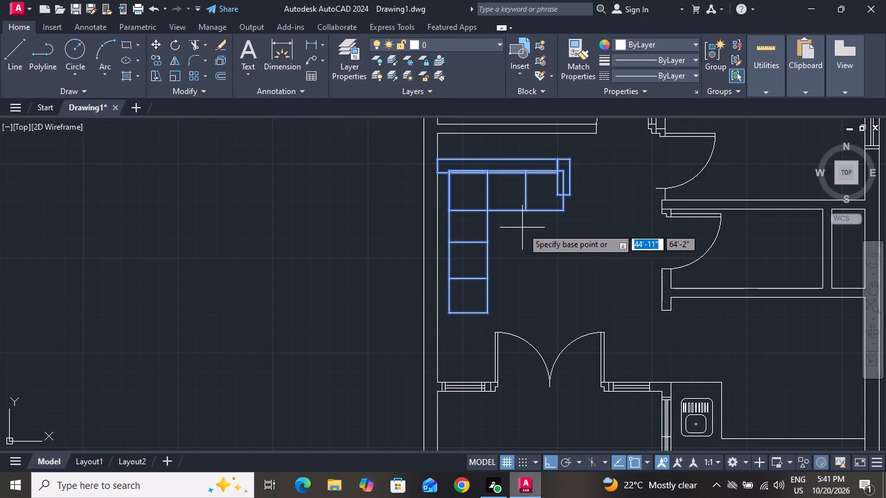
pyautogui.click(500, 224)
pyautogui.click(524, 228)
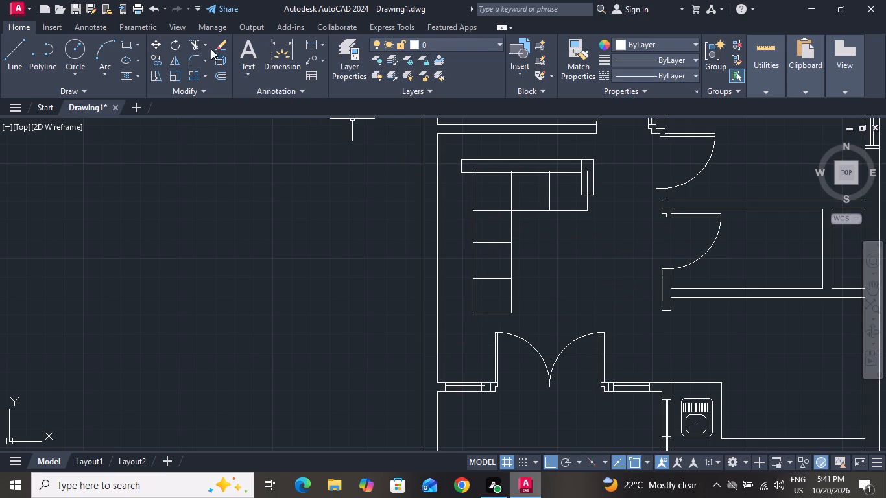
# Draw a backrest rectangle about 8" by 8'-2" down the sofa's left side, starting from the top backrest's lower-left corner.
pyautogui.click(121, 37)
pyautogui.click(127, 43)
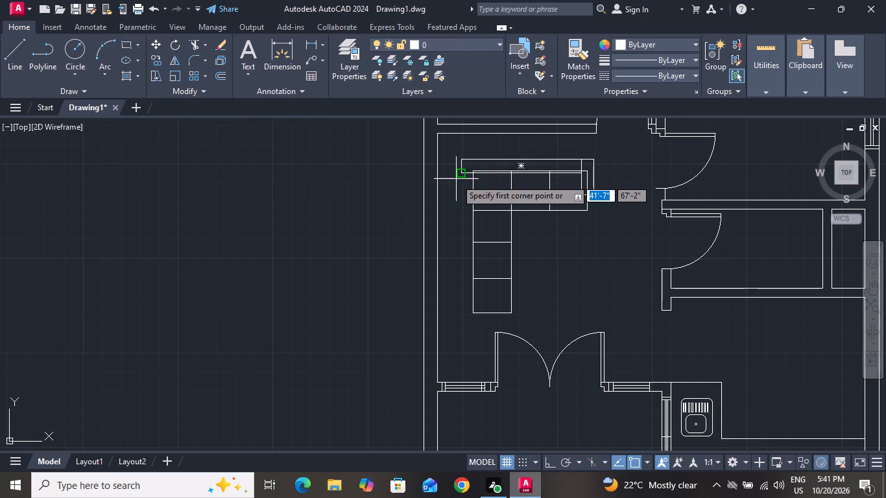
pyautogui.click(459, 172)
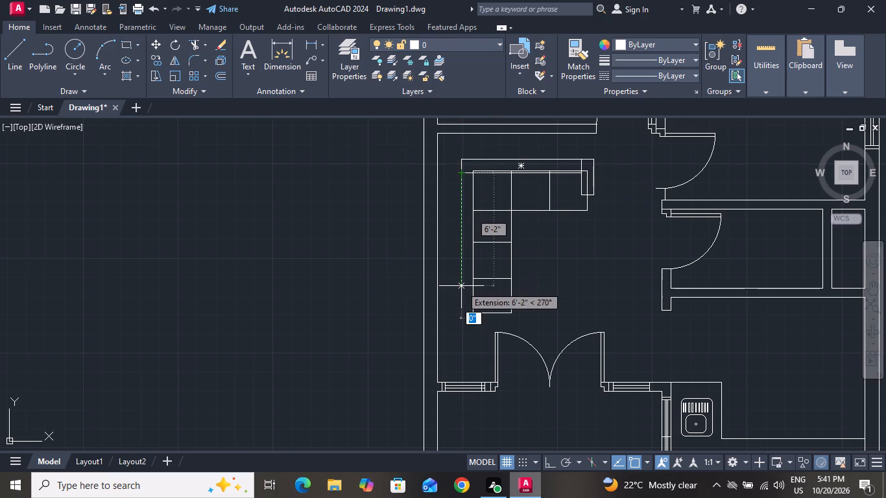
pyautogui.click(473, 322)
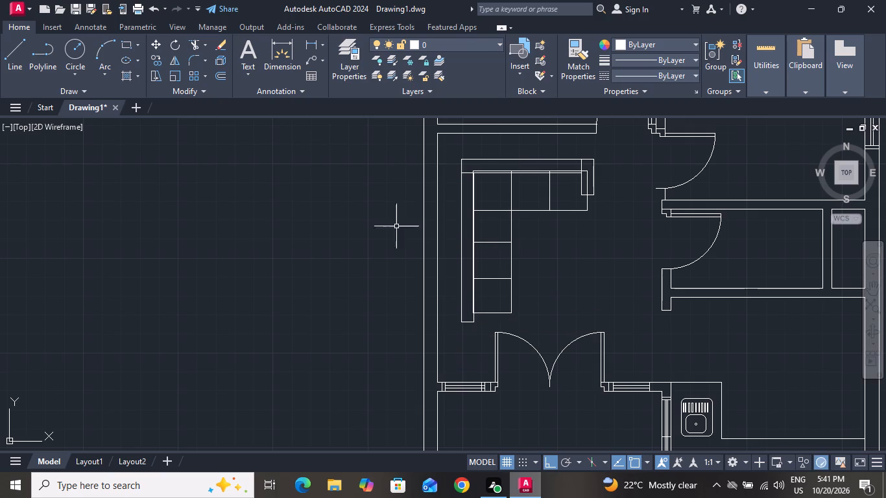
# Draw an armrest rectangle about 1'-4" by 6" below the sofa's vertical section, starting from the bottom seat's lower-left corner.
pyautogui.click(130, 48)
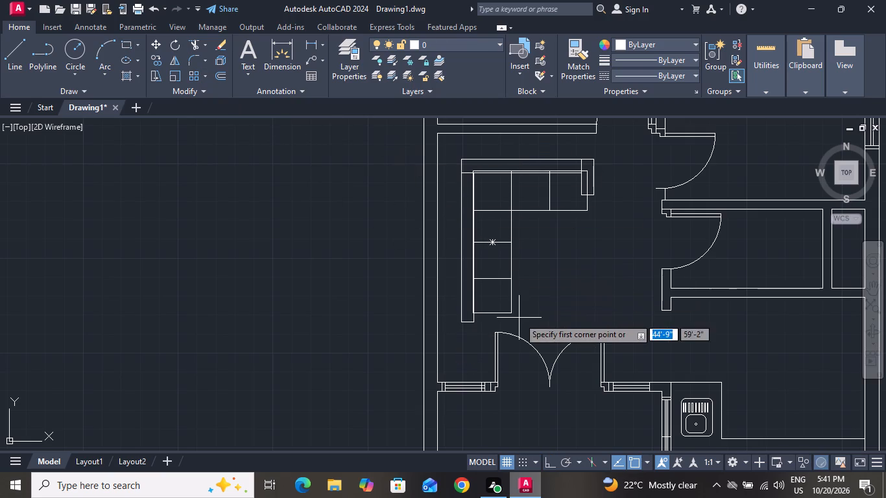
pyautogui.click(473, 313)
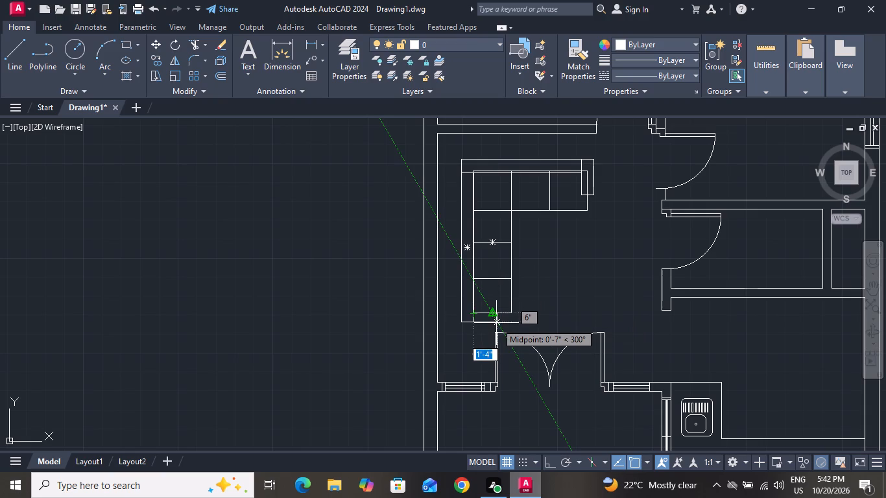
pyautogui.click(497, 322)
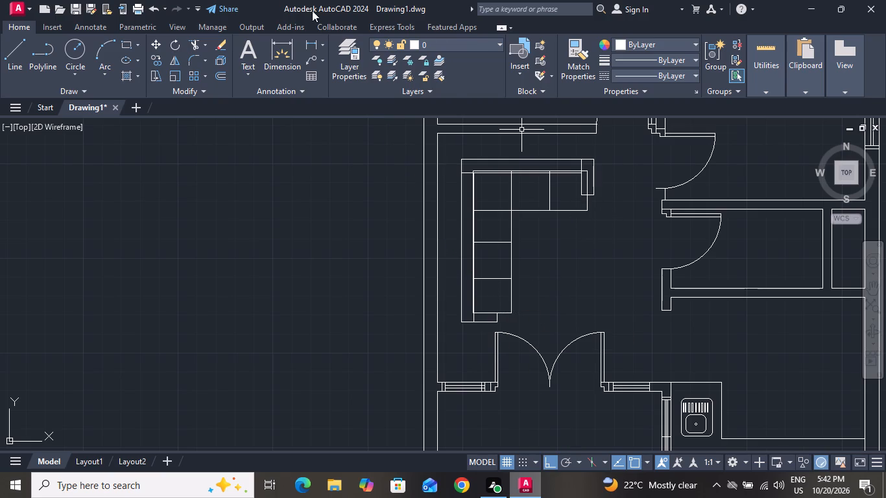
# Trim the overlapping armrest and backrest lines at the right end of the sofa's horizontal section.
pyautogui.click(202, 49)
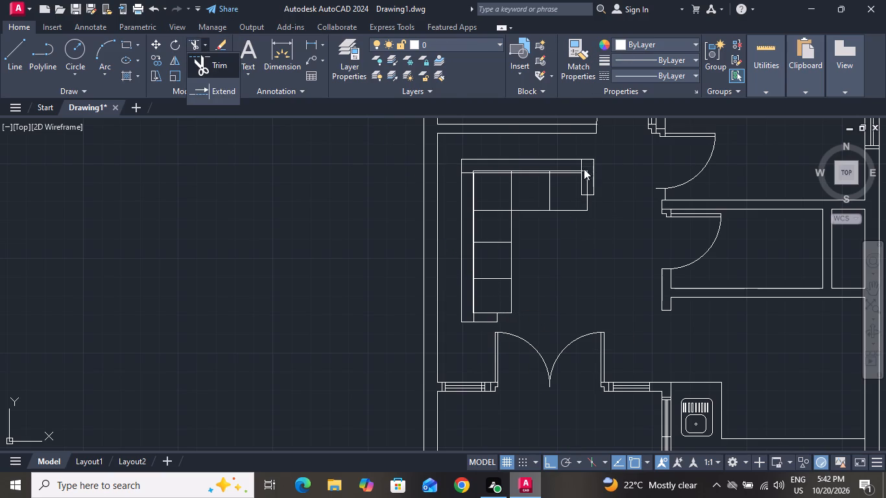
pyautogui.click(198, 45)
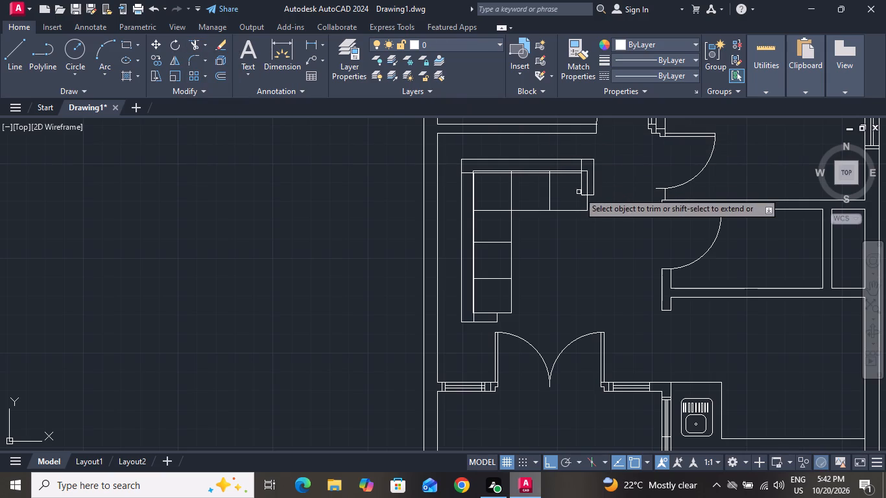
pyautogui.click(584, 191)
pyautogui.click(582, 187)
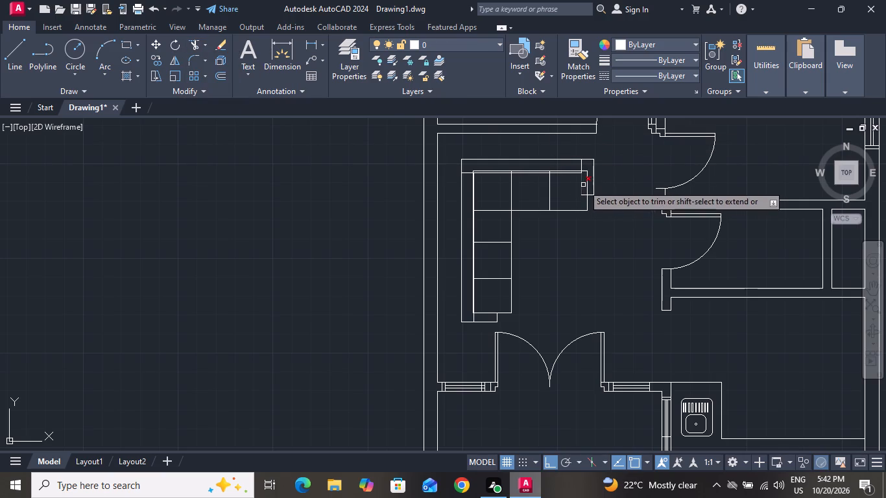
pyautogui.click(583, 197)
pyautogui.click(579, 184)
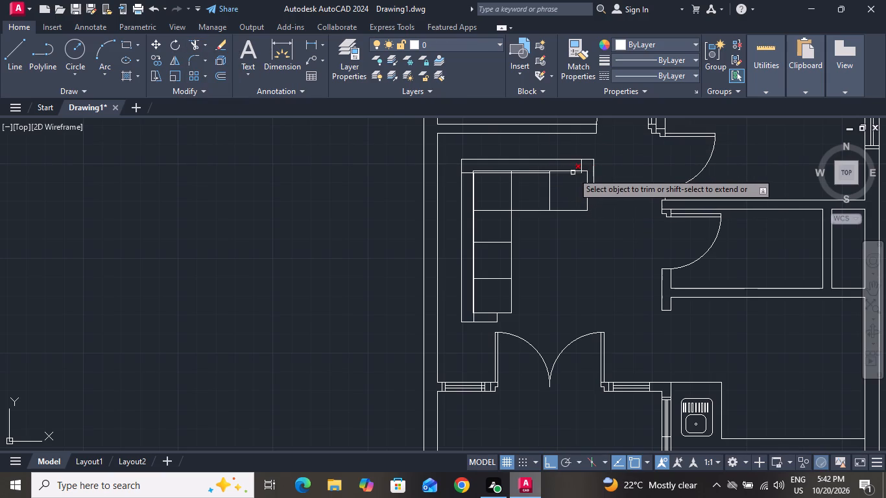
pyautogui.click(573, 172)
pyautogui.click(580, 174)
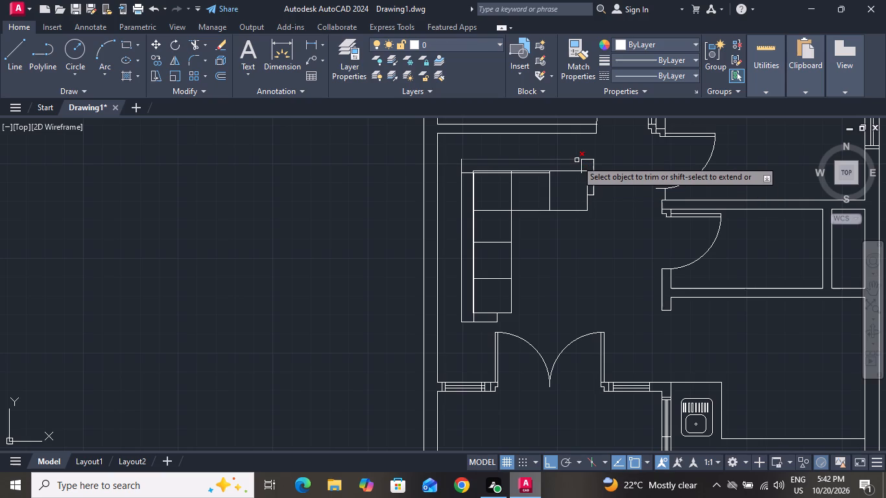
pyautogui.click(582, 165)
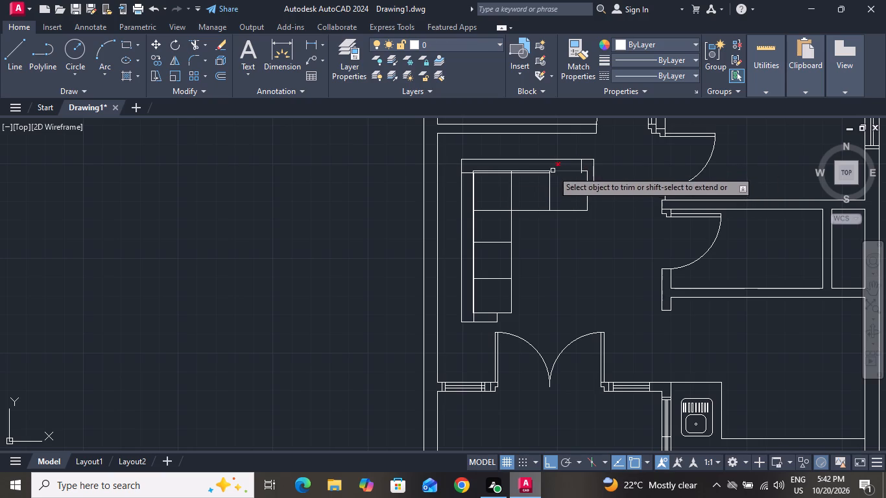
pyautogui.scroll(3, 579, 163)
pyautogui.click(589, 162)
pyautogui.click(547, 180)
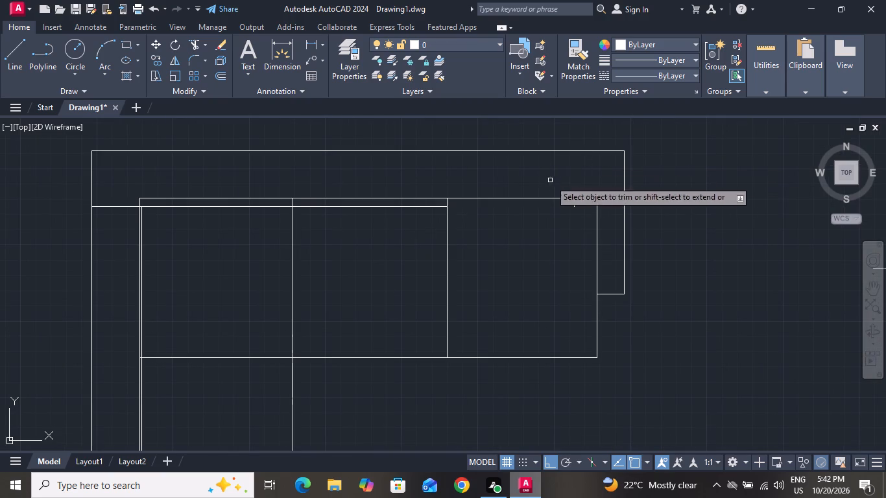
# Trim the rest of the top backrest's lower edge across the seats, through to the left backrest.
pyautogui.click(575, 204)
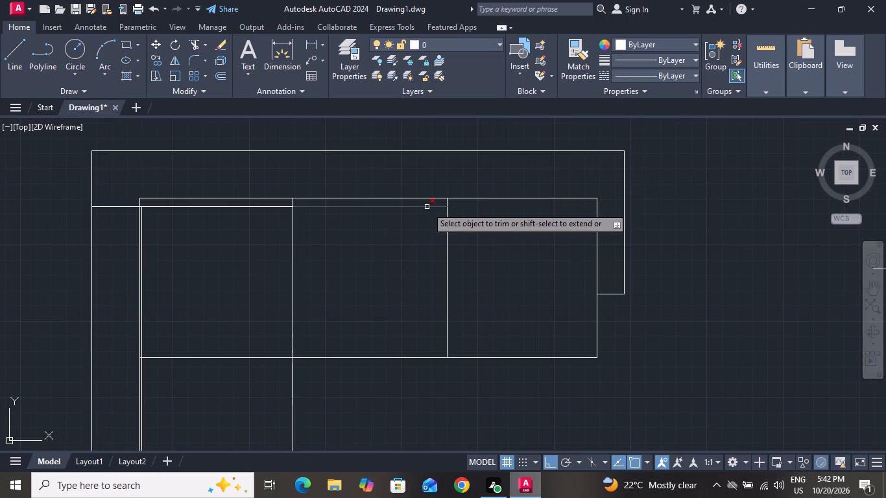
pyautogui.moveTo(427, 206); pyautogui.dragTo(427, 212)
pyautogui.click(270, 204)
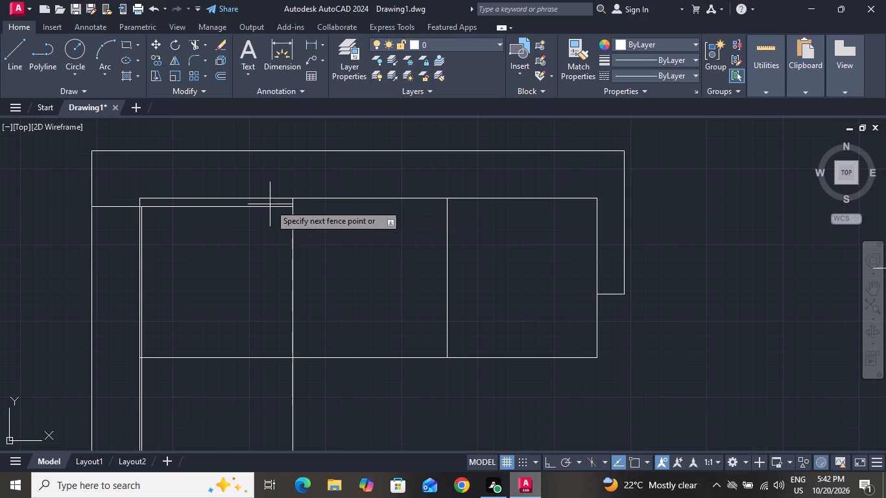
pyautogui.click(266, 212)
pyautogui.click(119, 207)
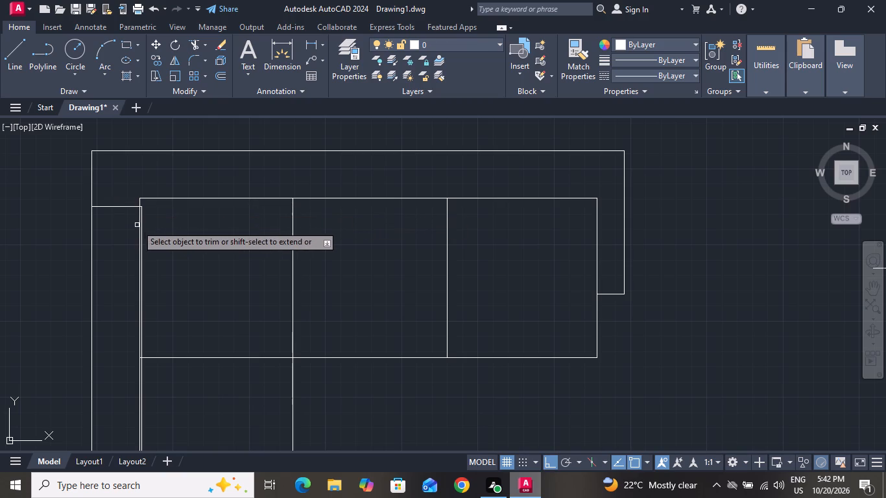
pyautogui.click(121, 215)
pyautogui.click(123, 195)
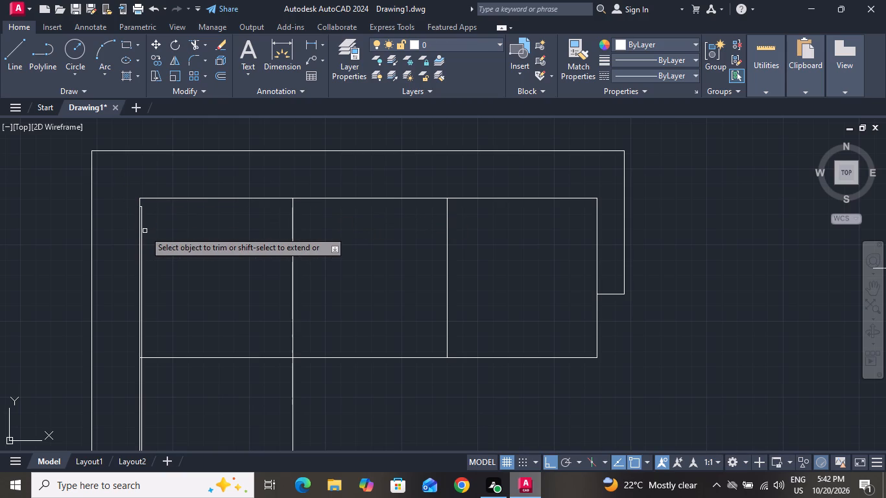
# Trim the left backrest's duplicate inner edge and its leftover stub beside the seats.
pyautogui.scroll(3, 143, 232)
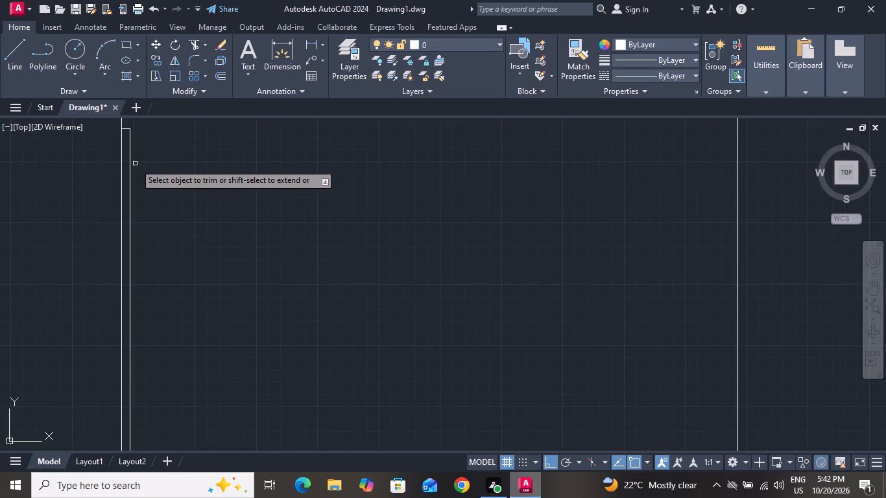
pyautogui.click(128, 164)
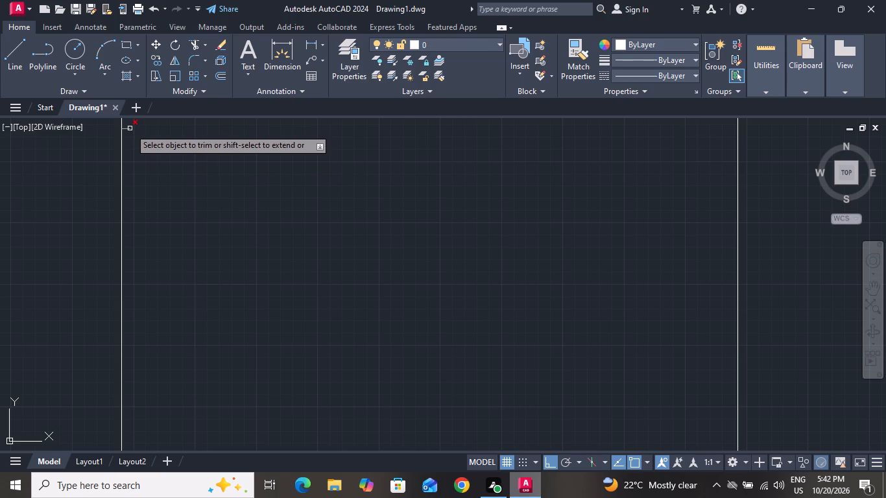
pyautogui.click(130, 128)
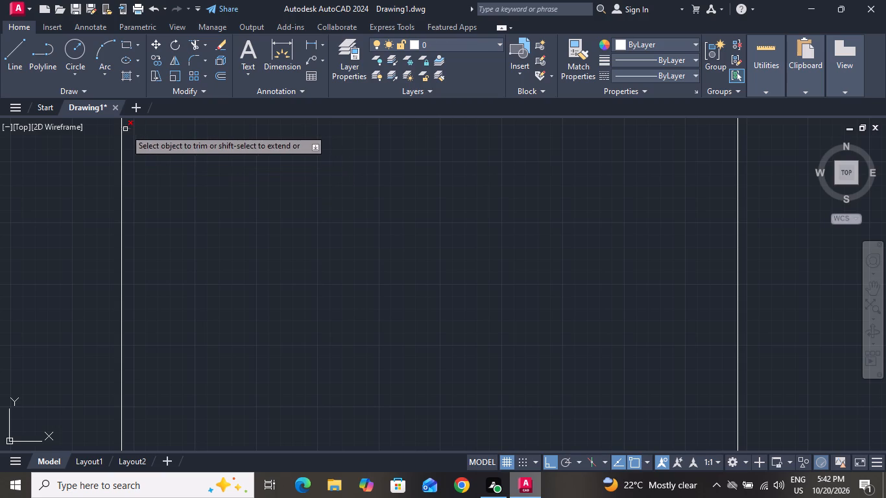
pyautogui.click(125, 129)
pyautogui.scroll(-5, 189, 150)
pyautogui.scroll(1, 189, 222)
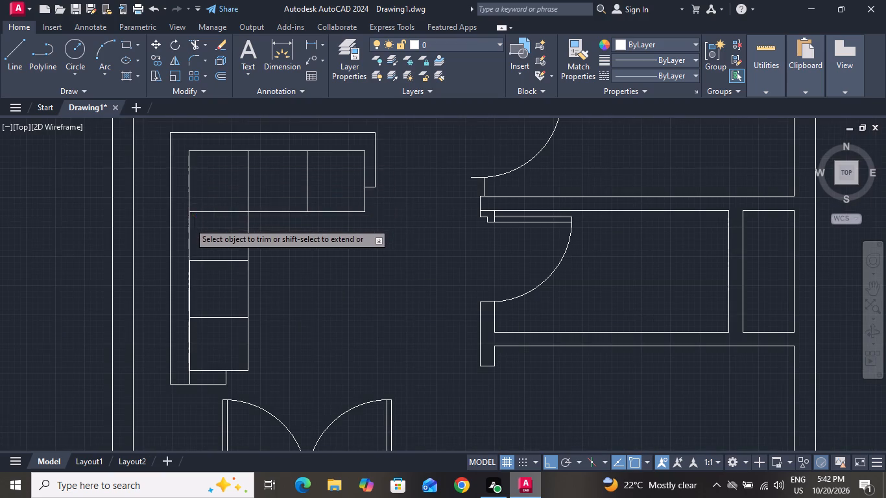
pyautogui.scroll(3, 189, 222)
pyautogui.click(184, 225)
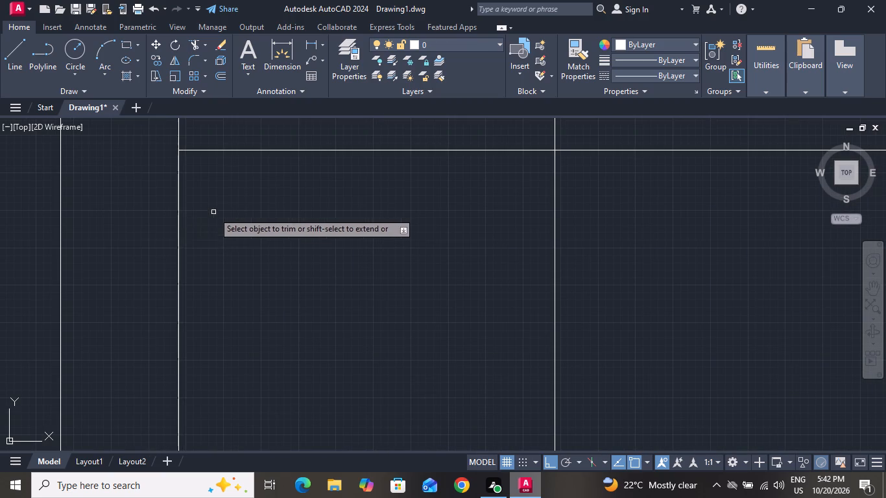
pyautogui.scroll(-2, 261, 197)
pyautogui.scroll(-2, 241, 283)
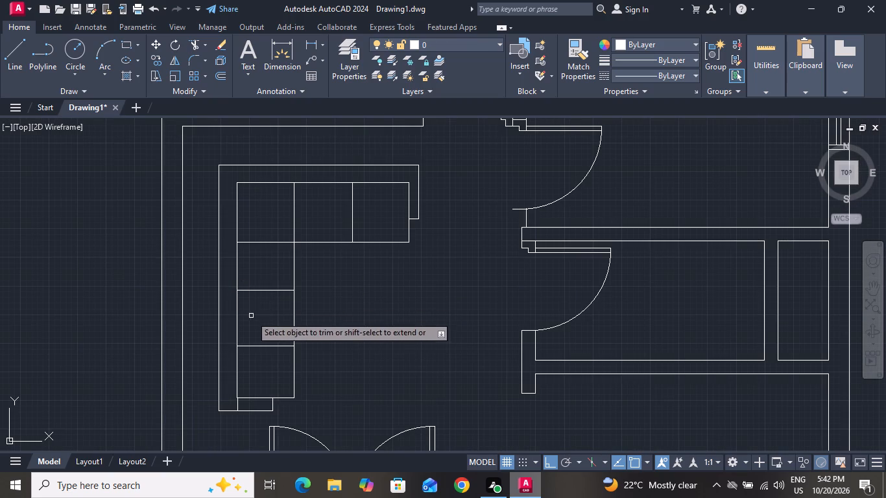
# Trim the short line separating the left backrest from the bottom armrest, and end the Trim command.
pyautogui.scroll(2, 245, 407)
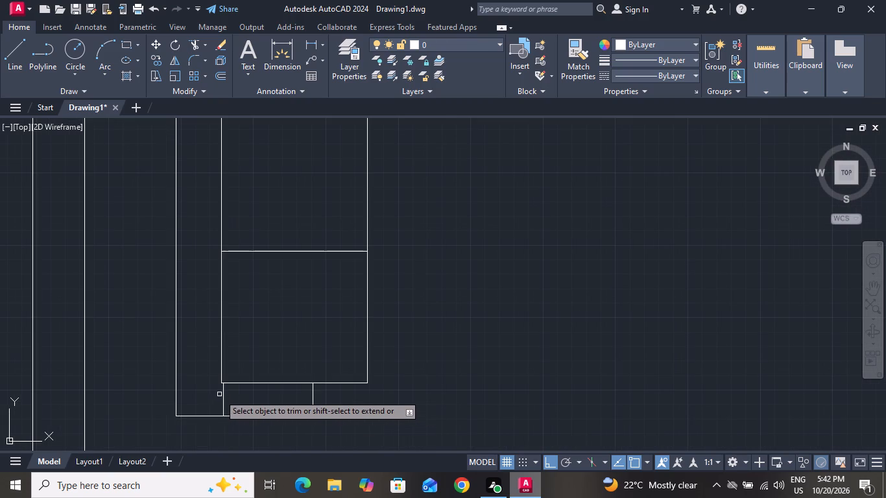
pyautogui.click(225, 404)
pyautogui.click(213, 403)
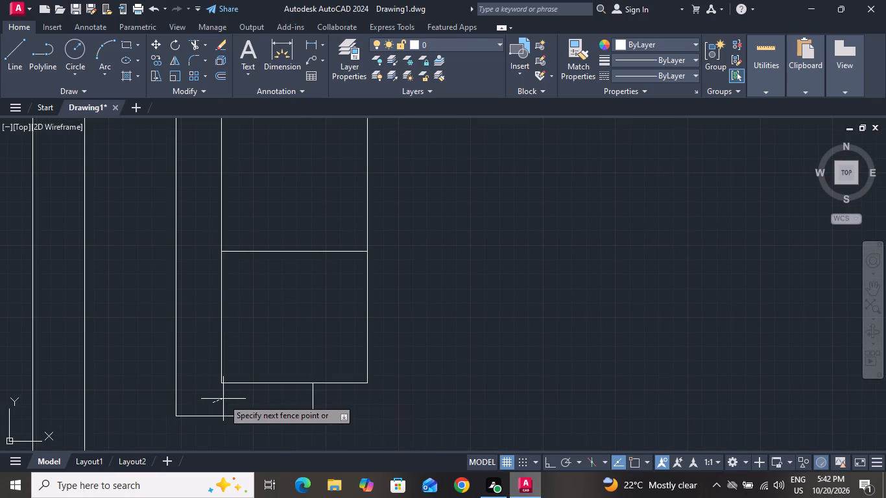
pyautogui.click(233, 401)
pyautogui.scroll(4, 289, 382)
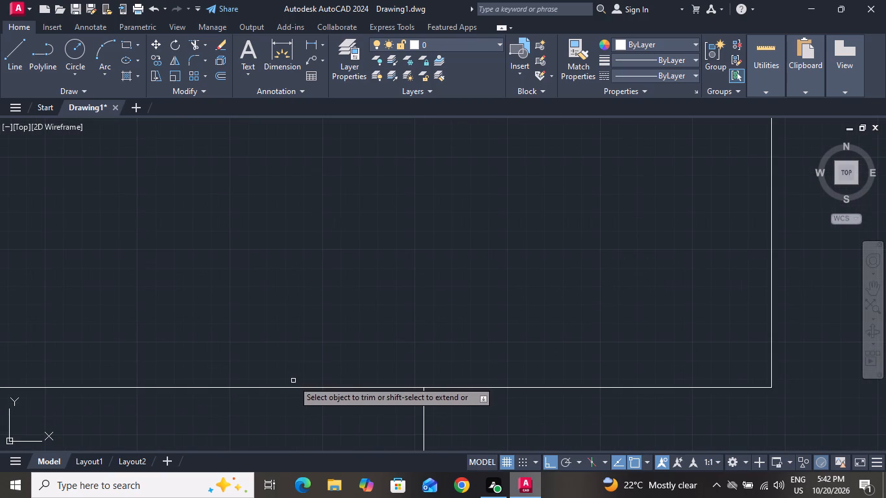
pyautogui.scroll(2, 294, 381)
pyautogui.scroll(-8, 324, 340)
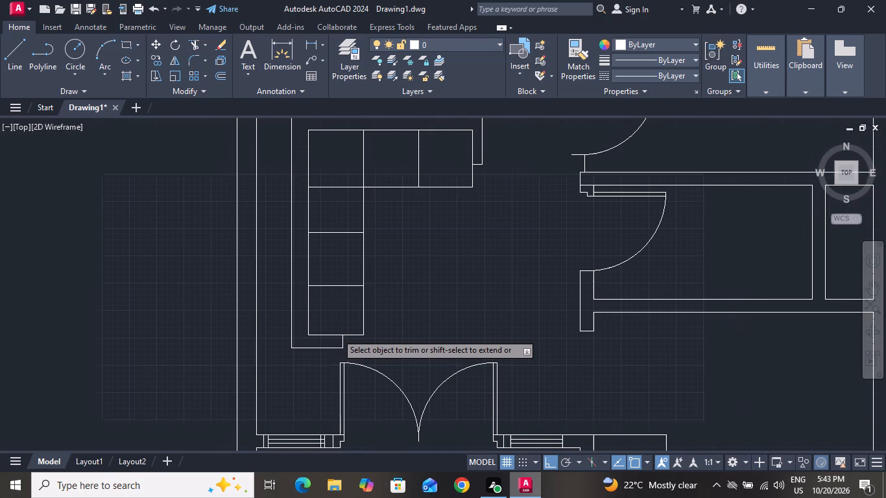
pyautogui.scroll(-1, 337, 333)
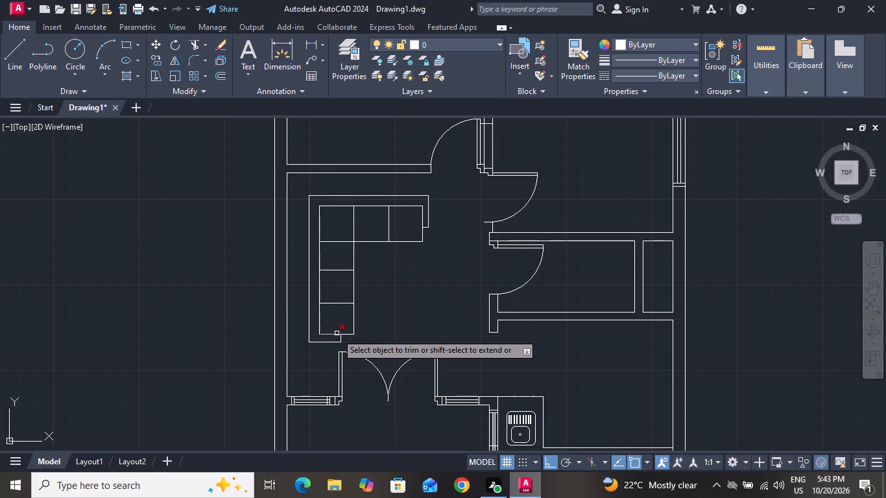
pyautogui.rightClick(337, 333)
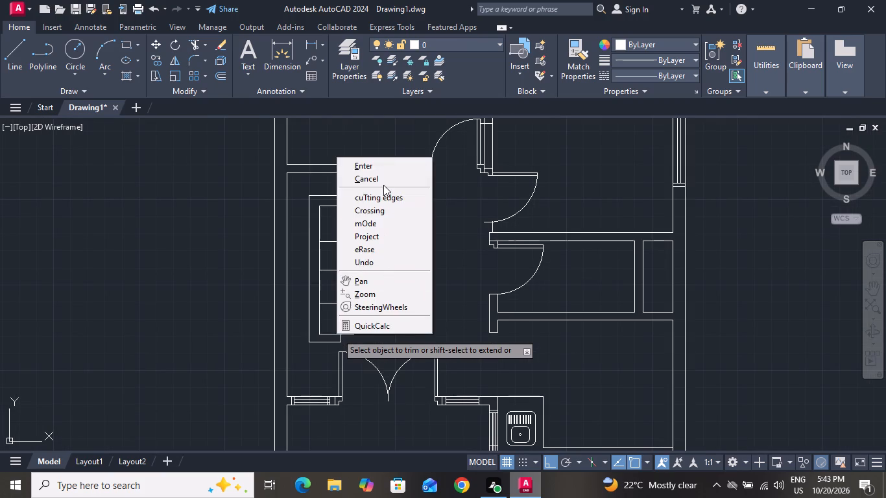
pyautogui.click(383, 179)
# Scale the whole L-shaped sofa down to about two-thirds size, based at the lower end of the horizontal section's right seat divider.
pyautogui.click(447, 193)
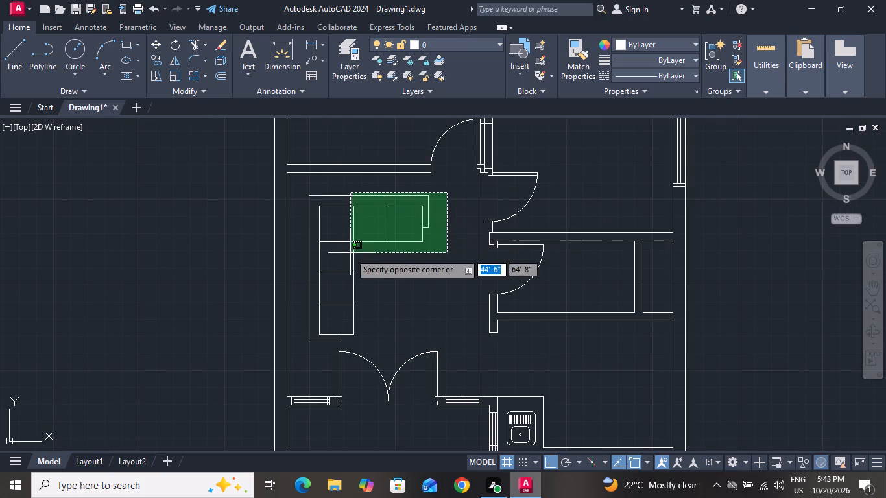
pyautogui.click(302, 348)
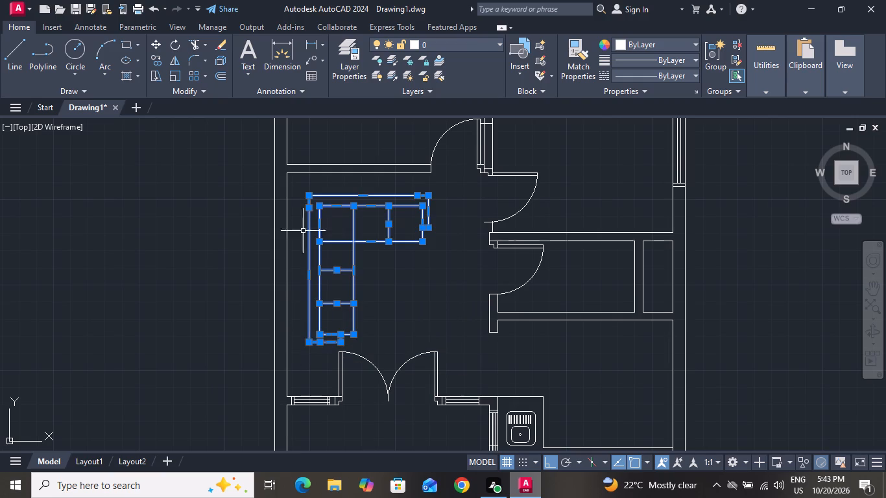
pyautogui.click(174, 78)
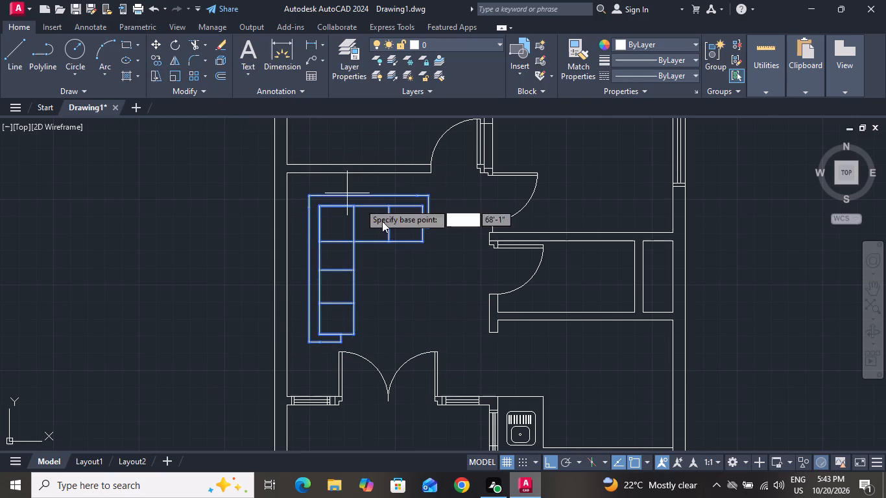
pyautogui.click(393, 239)
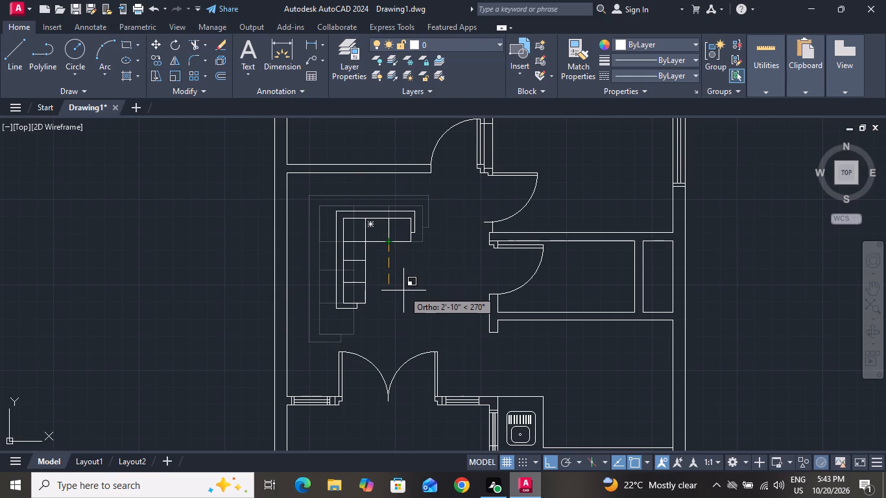
pyautogui.click(403, 290)
# Move the whole sofa about 1'-9" left and 1'-8" up towards the room's upper-left corner, with Ortho off.
pyautogui.click(439, 198)
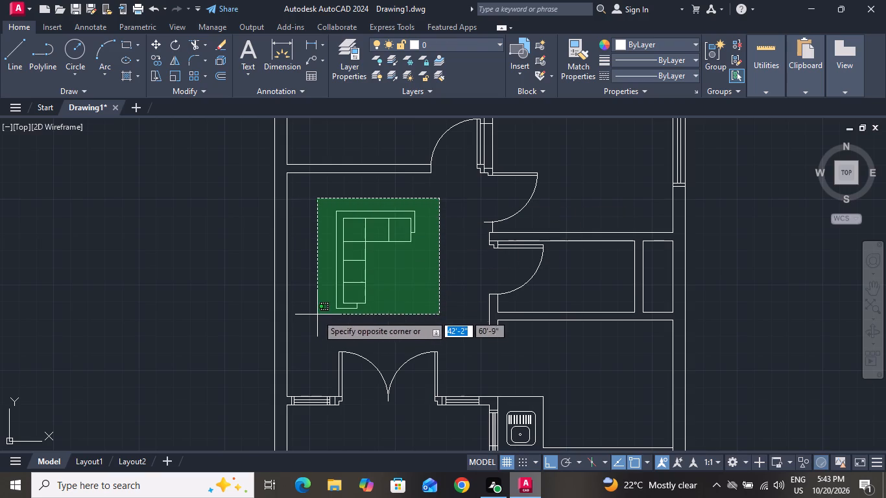
pyautogui.click(317, 320)
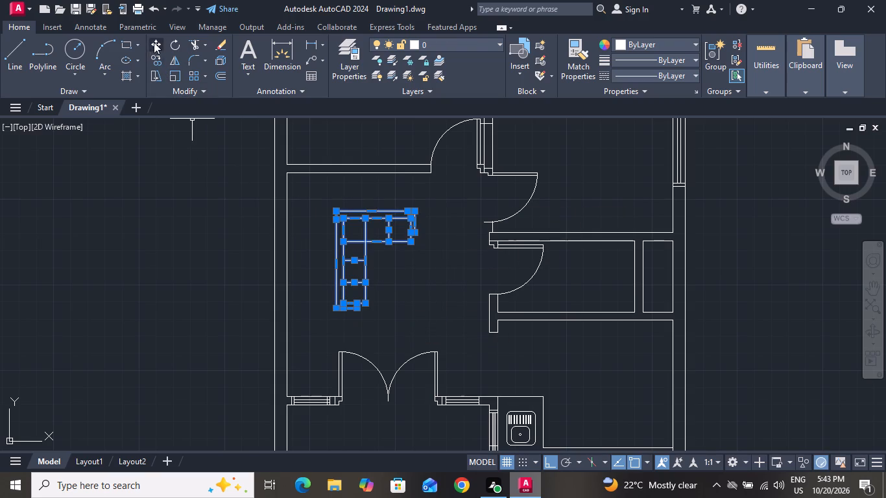
pyautogui.click(154, 43)
pyautogui.click(331, 211)
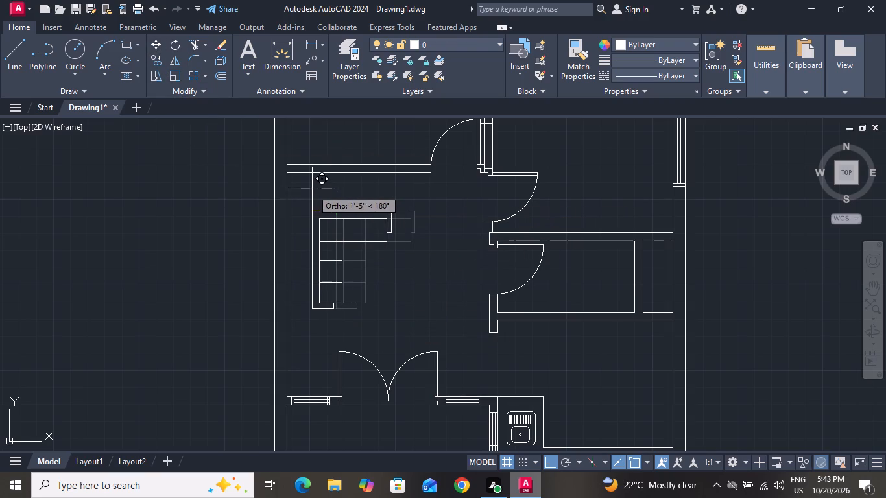
pyautogui.click(555, 462)
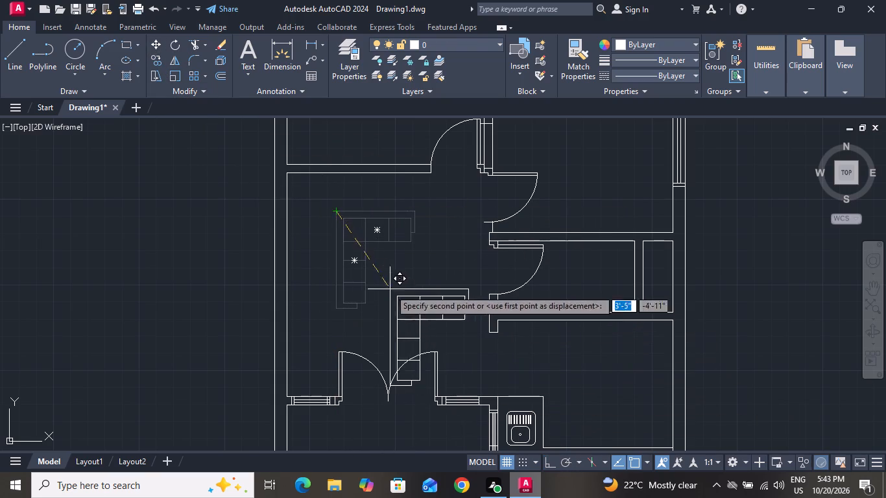
pyautogui.click(307, 184)
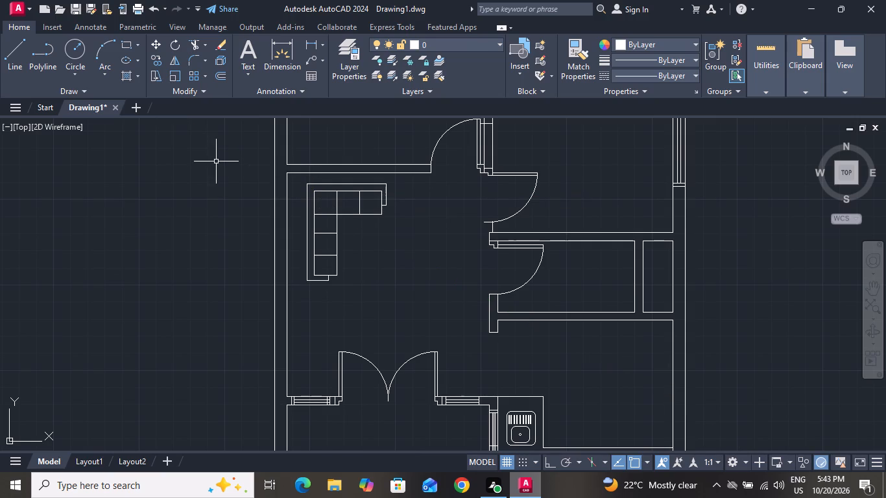
# Draw a coffee table rectangle about 2'-1" by 1'-4" in the space inside the L-shaped sofa.
pyautogui.click(129, 43)
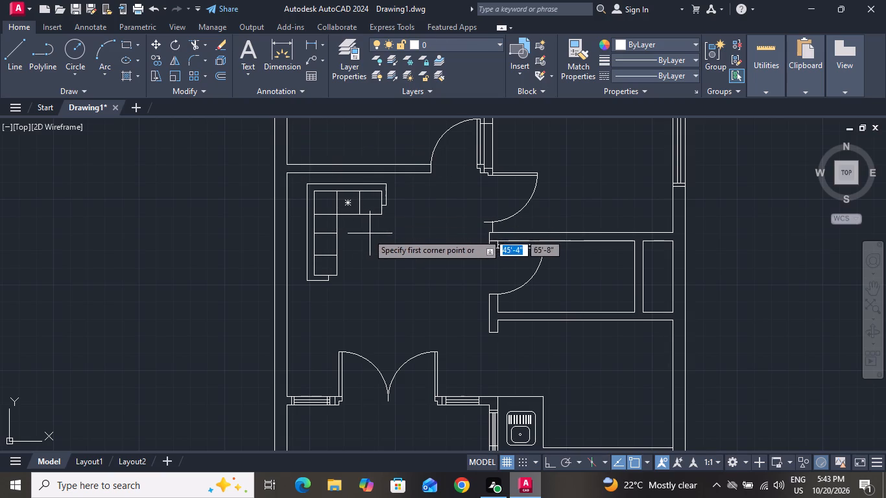
pyautogui.scroll(2, 360, 239)
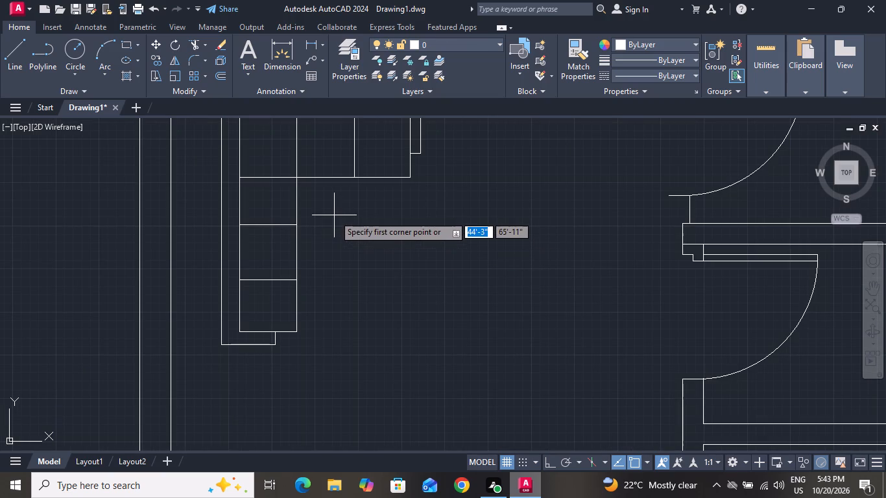
pyautogui.click(326, 220)
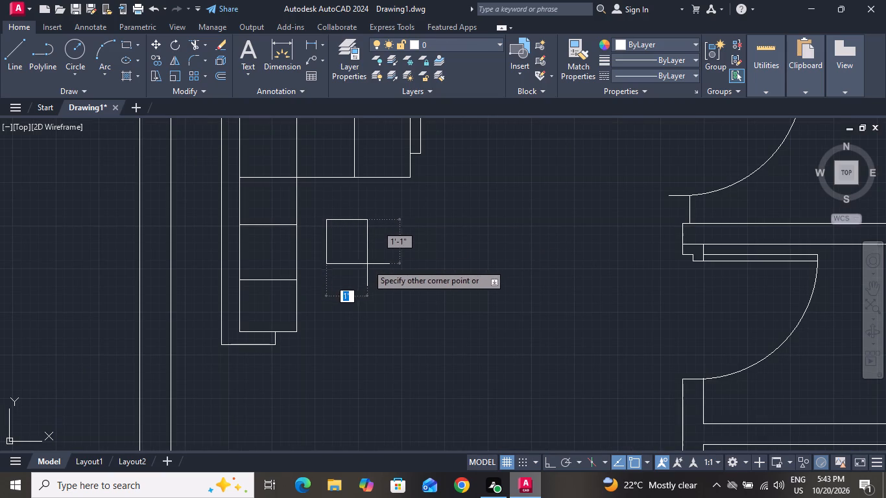
pyautogui.click(414, 278)
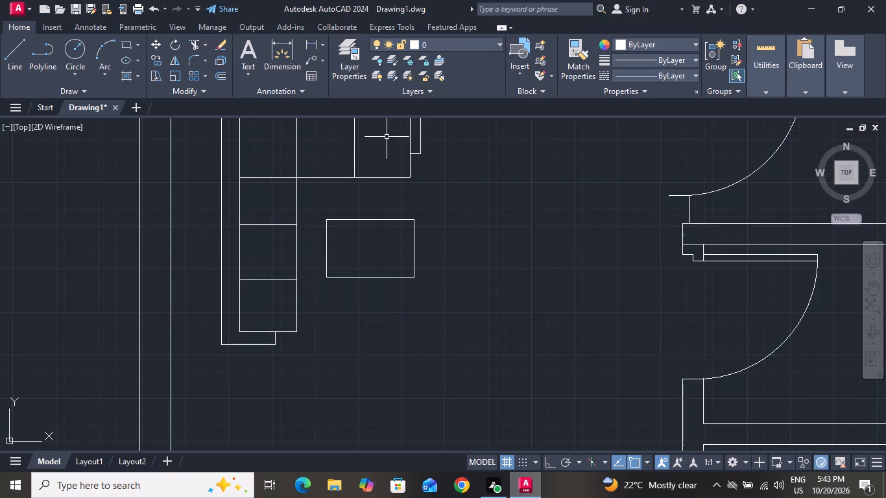
# Draw a three-point arc bulging below the straight lower end of the sofa's right armrest, passing through both end corners.
pyautogui.click(104, 51)
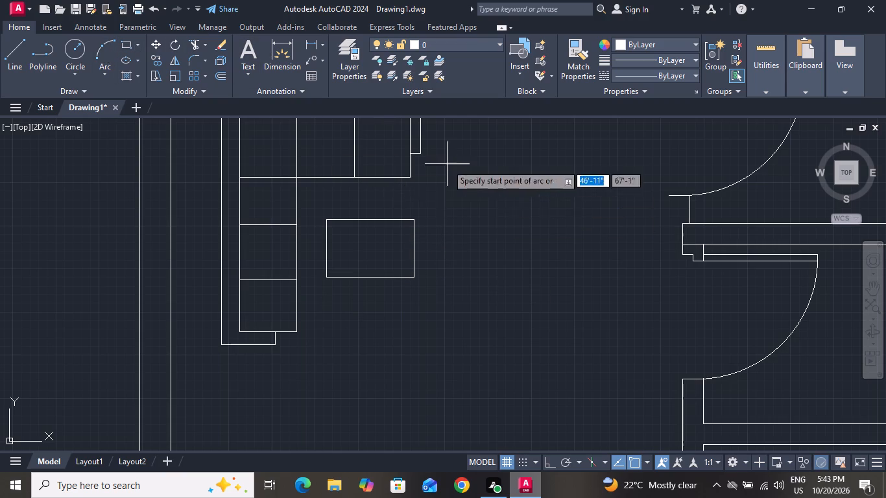
pyautogui.scroll(3, 405, 145)
pyautogui.click(419, 180)
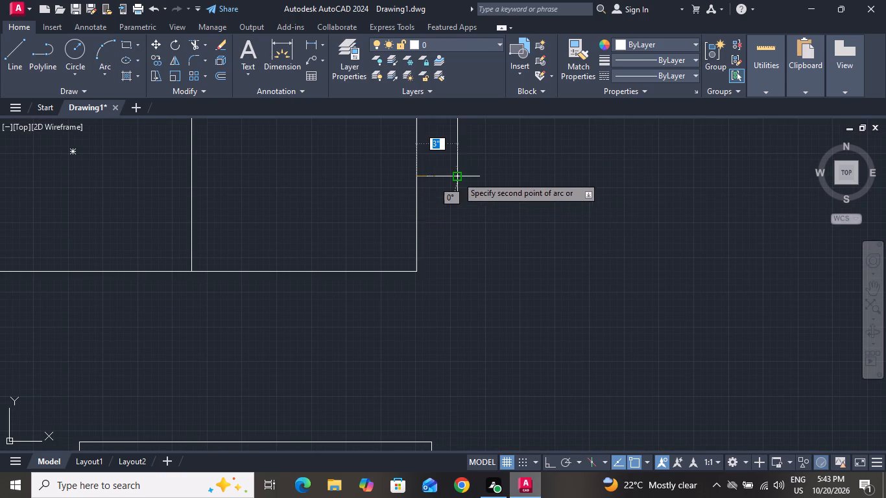
pyautogui.click(457, 176)
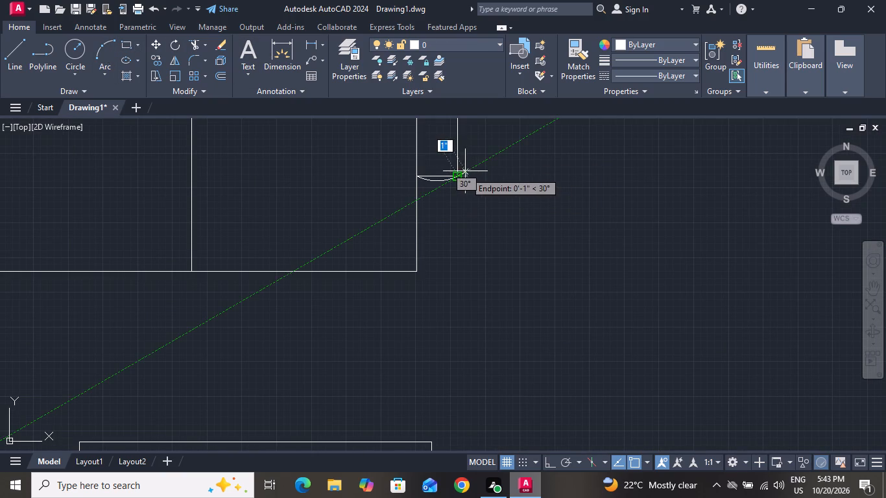
pyautogui.click(457, 162)
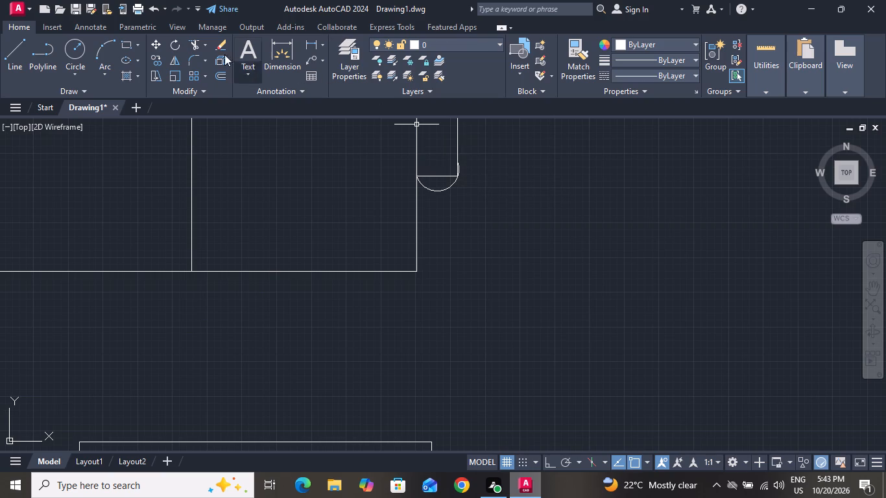
# Trim the arc's excess beyond the right armrest's outer edge and the armrest's straight end line, and end the Trim command.
pyautogui.click(197, 42)
pyautogui.scroll(3, 464, 169)
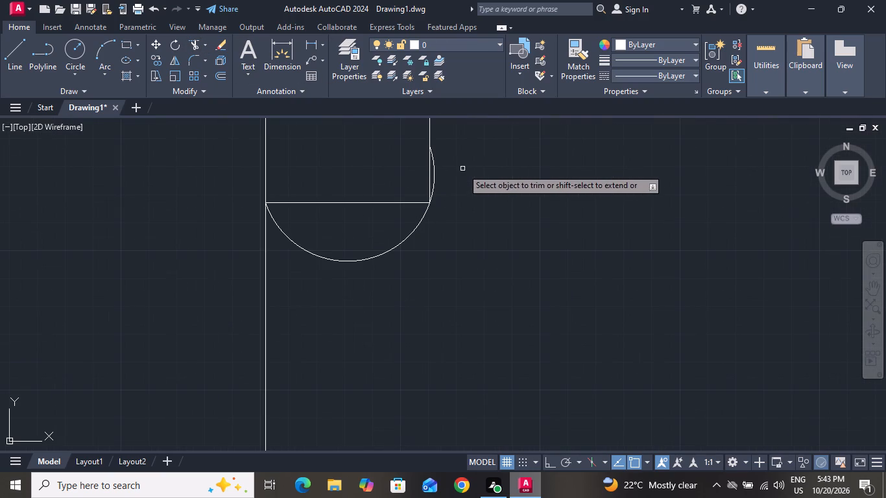
pyautogui.click(435, 174)
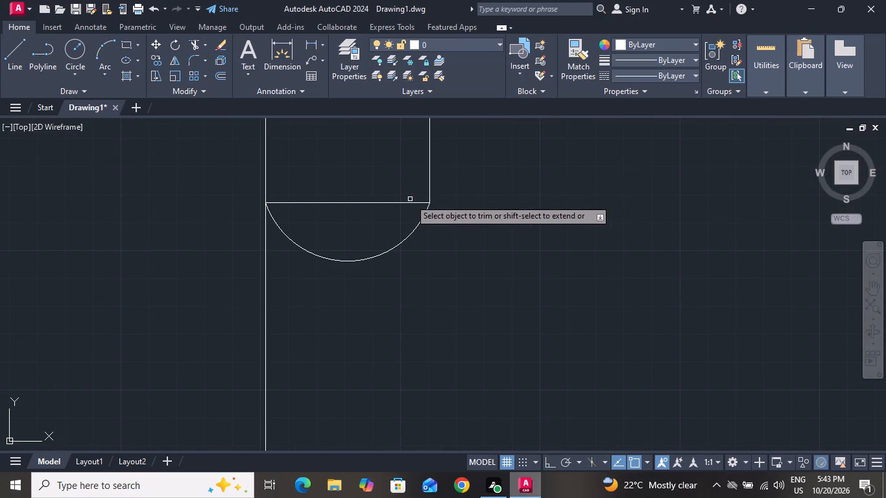
pyautogui.click(410, 199)
pyautogui.click(396, 210)
pyautogui.rightClick(402, 207)
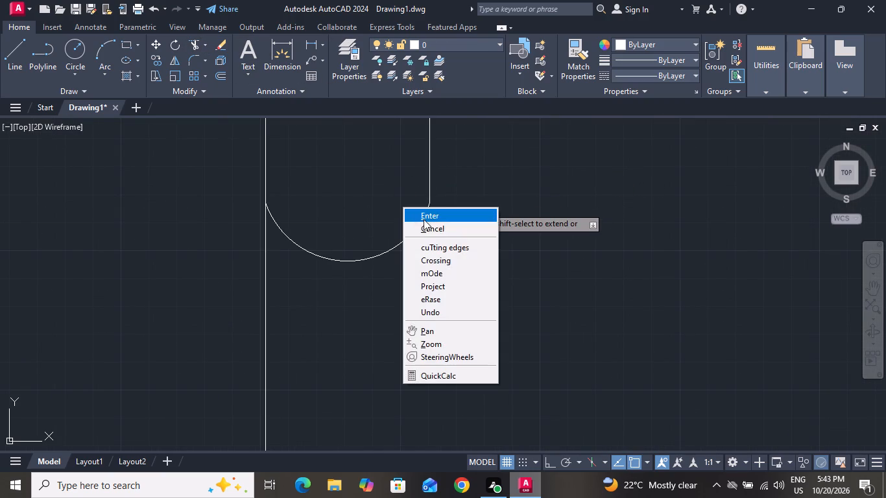
pyautogui.click(424, 226)
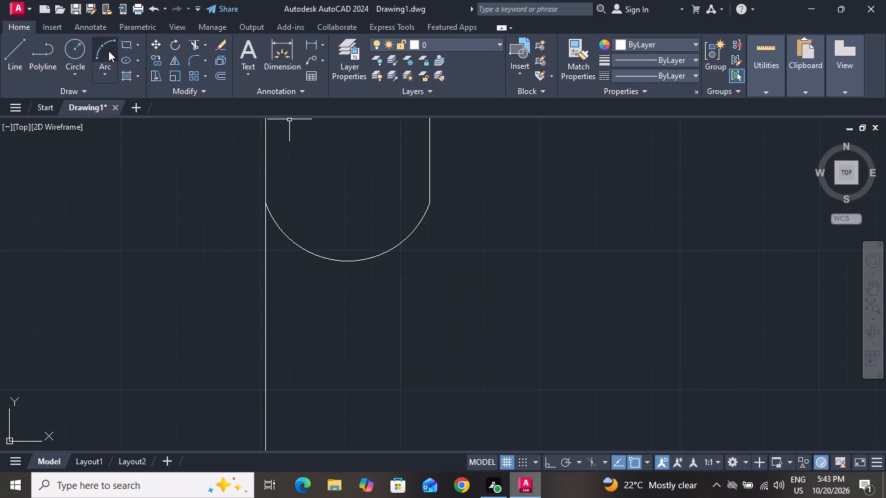
# Draw a three-point arc bulging outward from the open end of the sofa's bottom armrest, passing through both end corners.
pyautogui.click(108, 51)
pyautogui.scroll(-5, 408, 198)
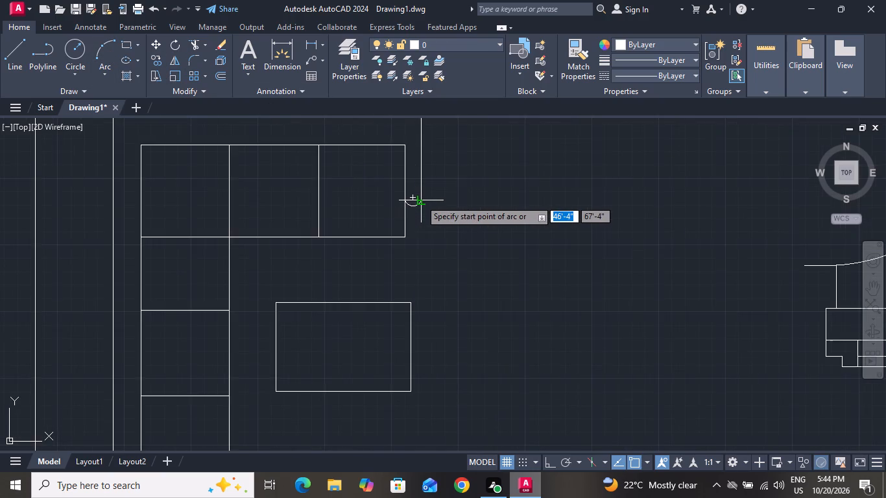
pyautogui.scroll(-2, 420, 200)
pyautogui.scroll(3, 317, 312)
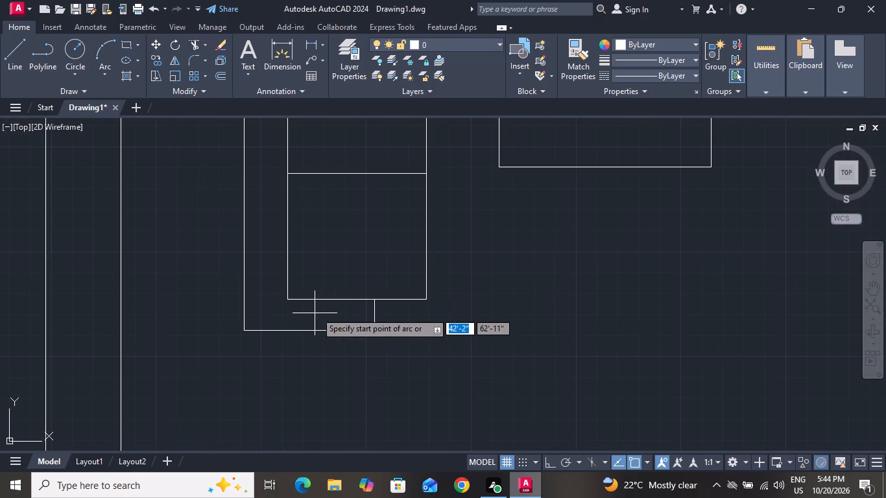
pyautogui.click(371, 303)
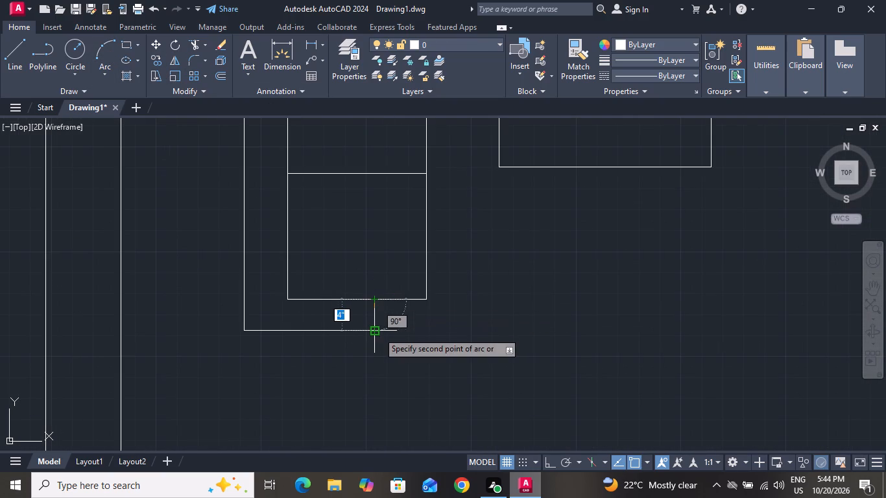
pyautogui.click(376, 332)
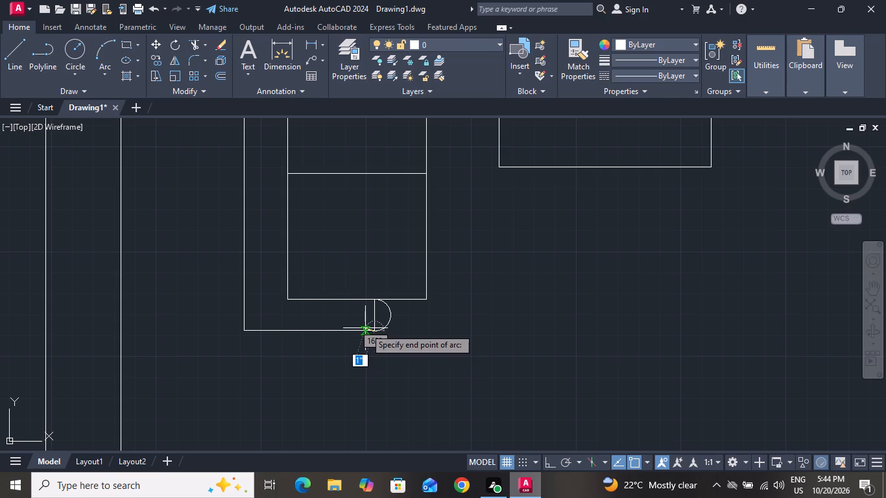
pyautogui.click(365, 328)
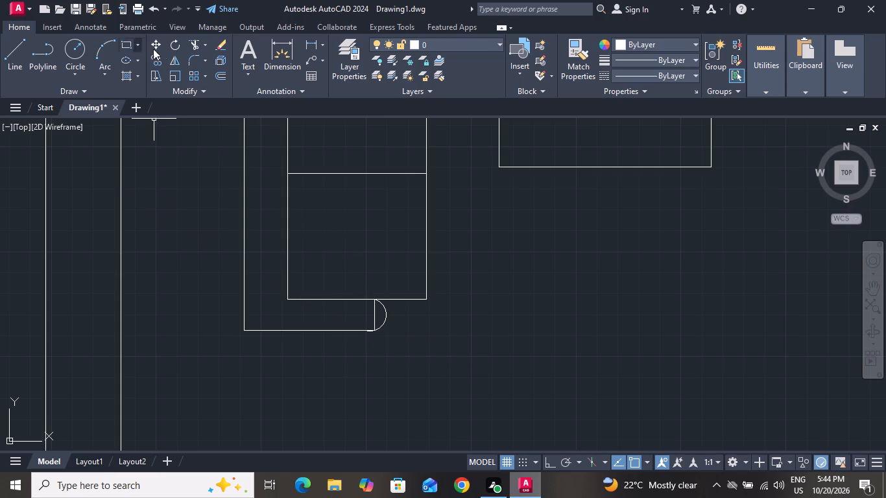
# Trim the arc's excess below the bottom armrest and the armrest's straight end line, and end the Trim command.
pyautogui.click(196, 43)
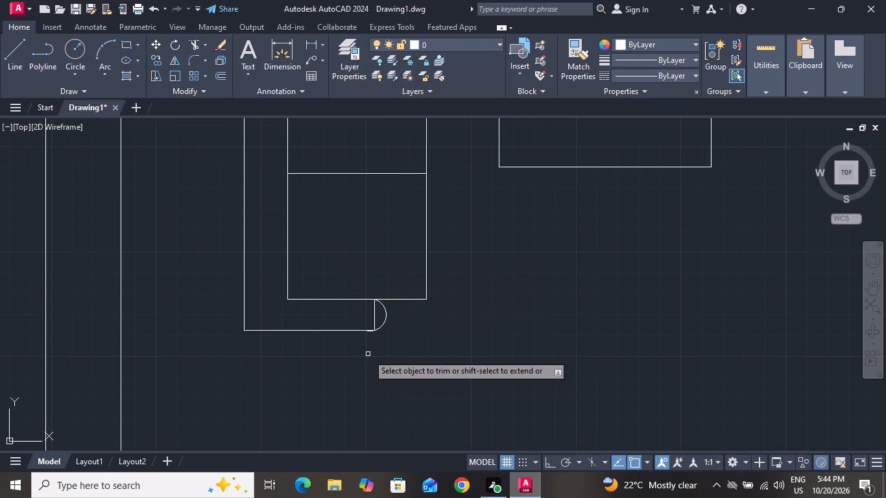
pyautogui.scroll(3, 370, 345)
pyautogui.scroll(2, 353, 286)
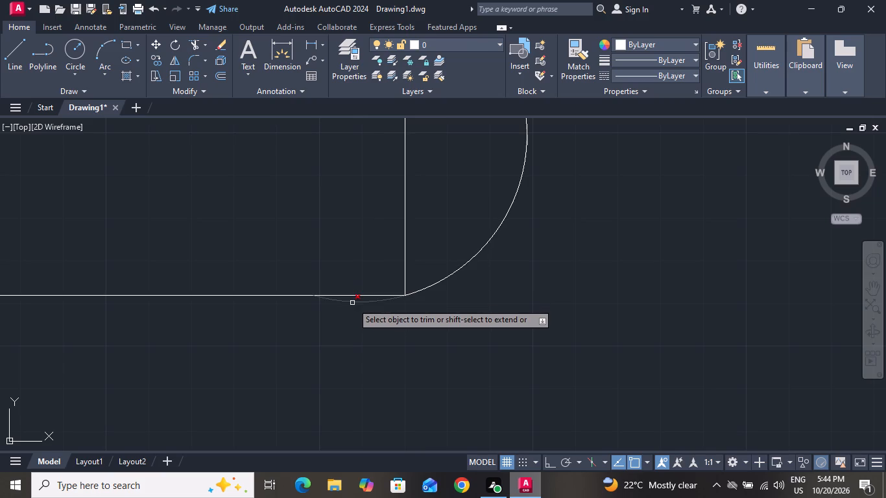
pyautogui.click(352, 303)
pyautogui.click(417, 250)
pyautogui.click(389, 254)
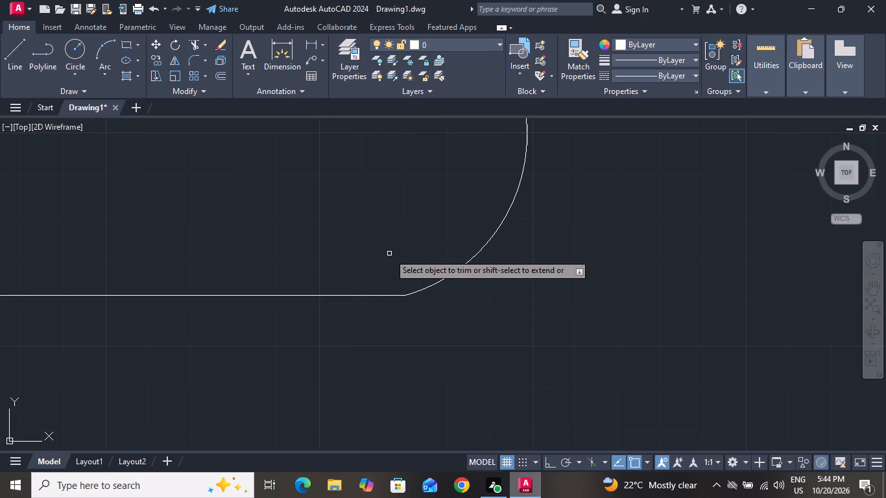
pyautogui.scroll(-3, 387, 265)
pyautogui.rightClick(429, 313)
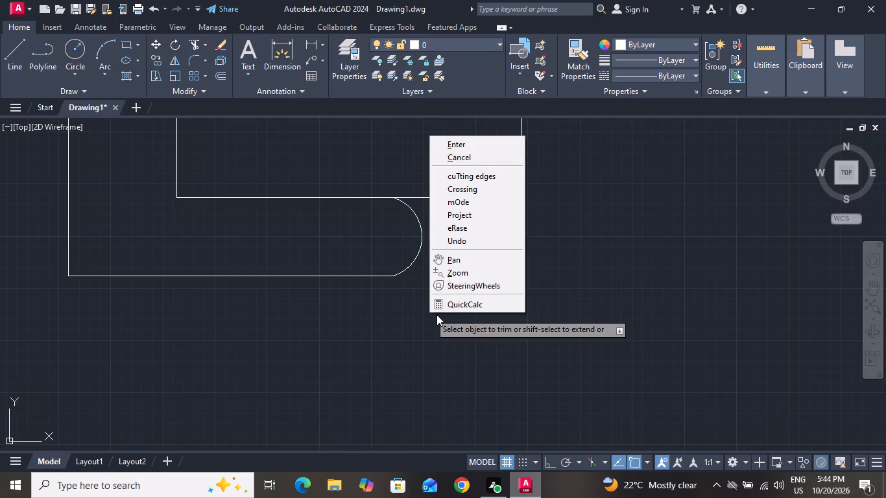
pyautogui.click(457, 156)
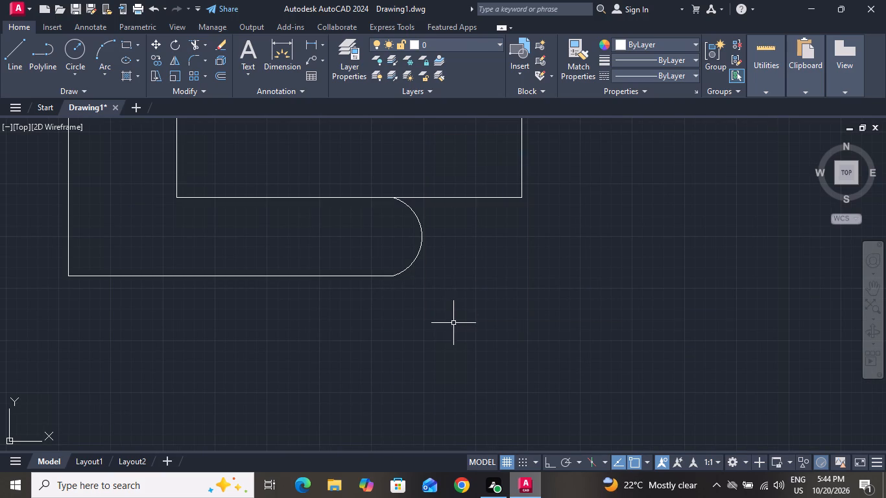
# Draw a bed rectangle about 6' by 4'-9" against the left wall's window in the room above the sofa.
pyautogui.scroll(-5, 453, 327)
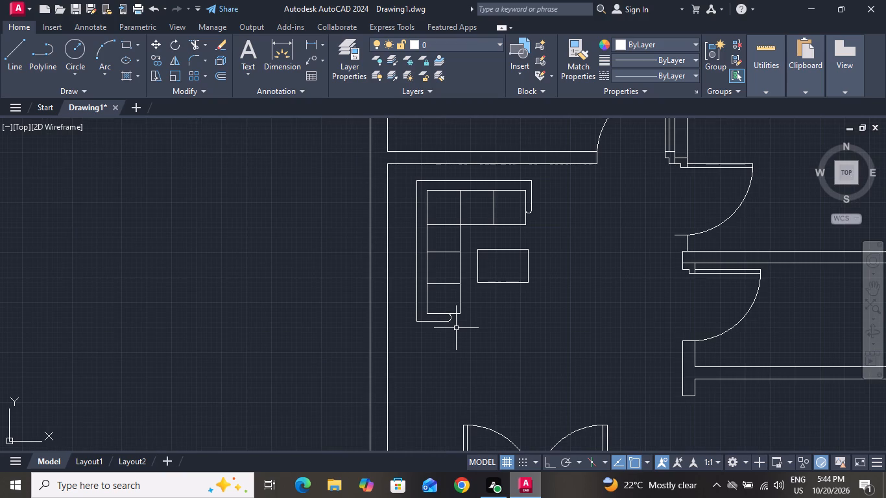
pyautogui.scroll(-2, 456, 328)
pyautogui.scroll(2, 458, 186)
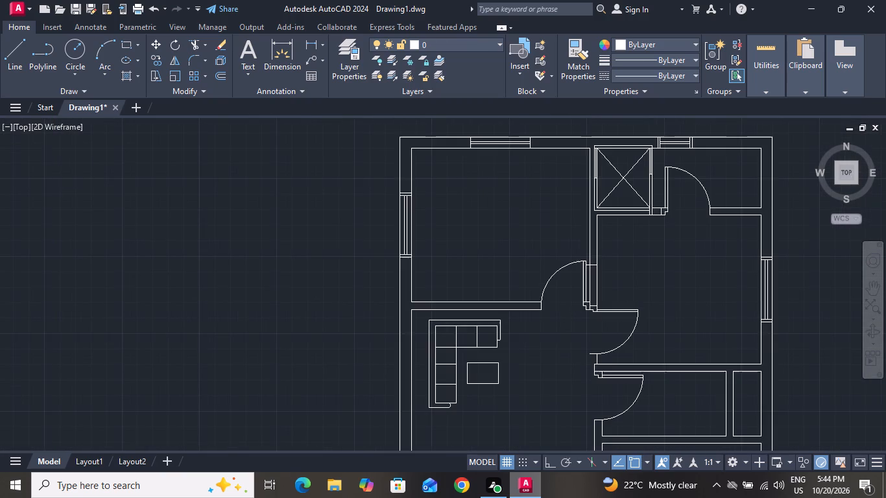
pyautogui.click(124, 45)
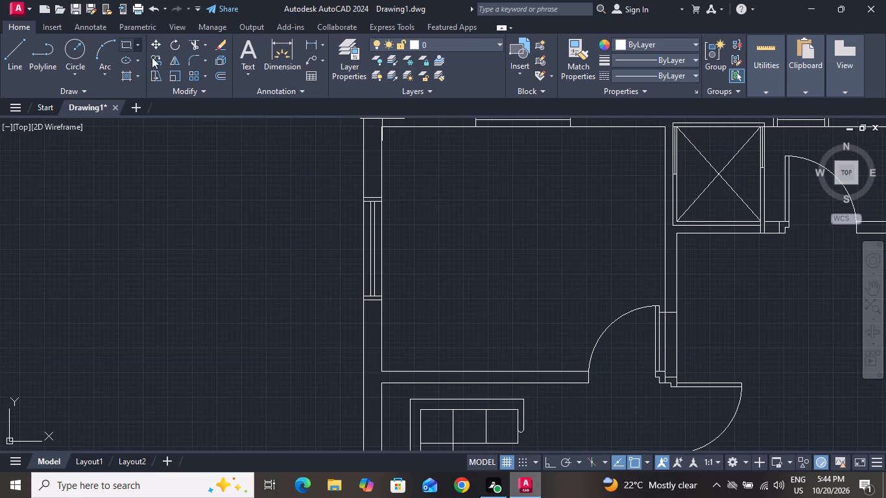
pyautogui.click(379, 188)
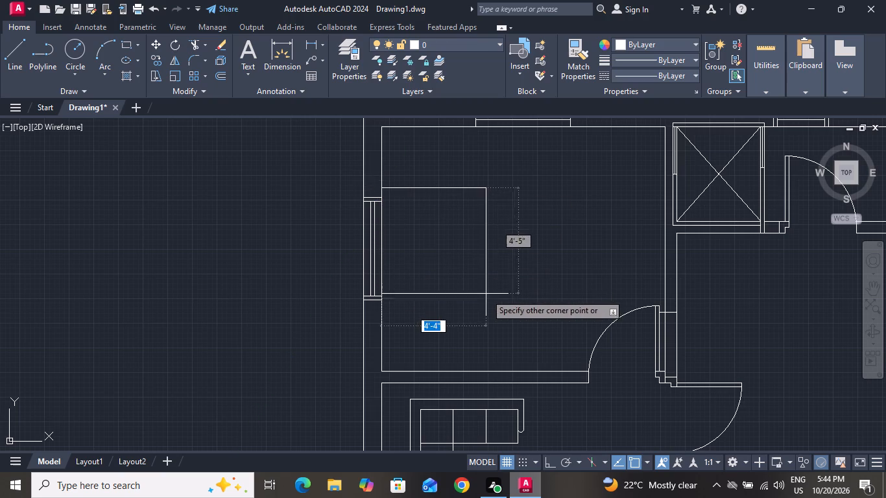
pyautogui.click(522, 301)
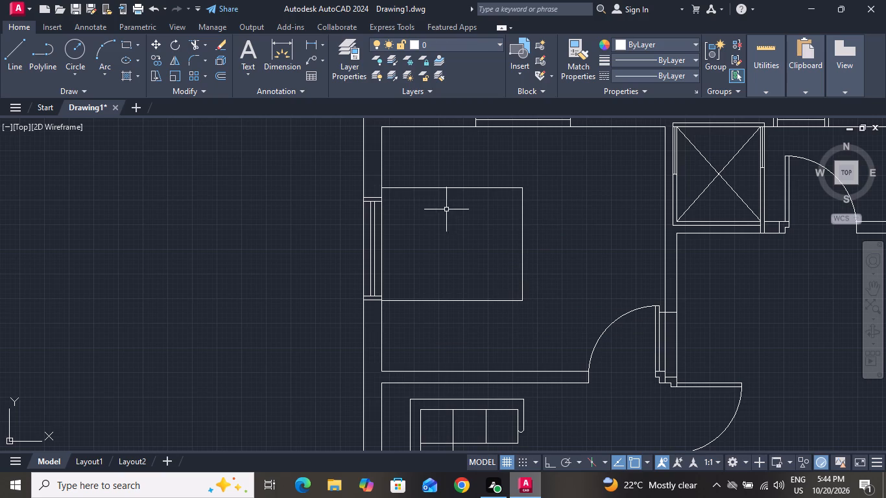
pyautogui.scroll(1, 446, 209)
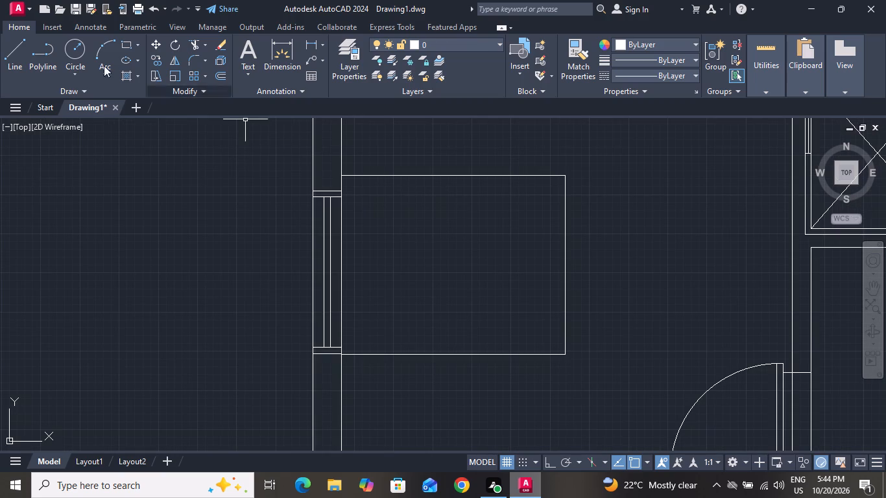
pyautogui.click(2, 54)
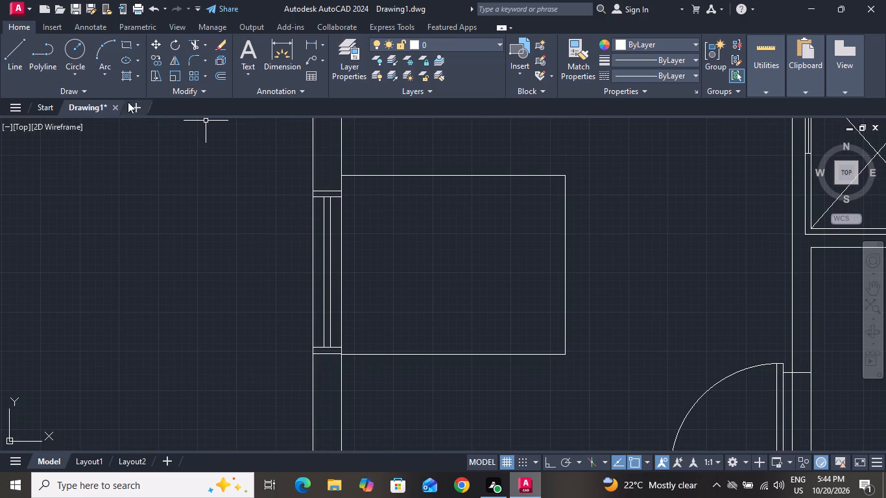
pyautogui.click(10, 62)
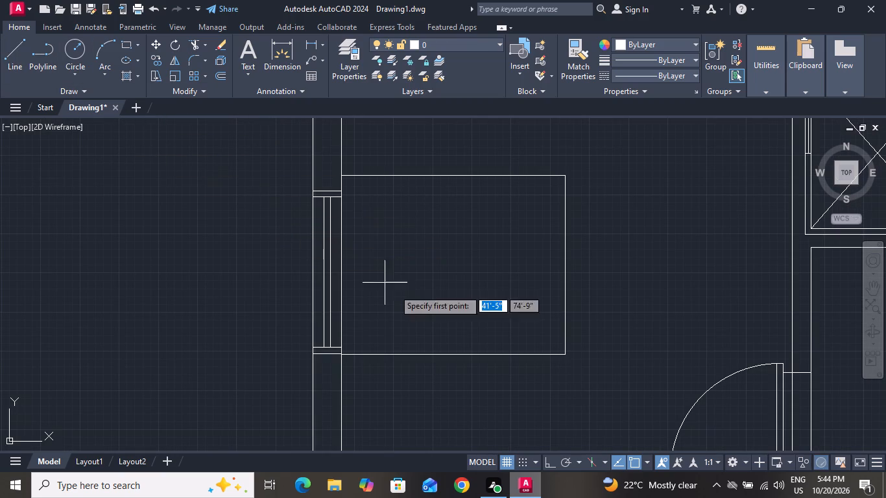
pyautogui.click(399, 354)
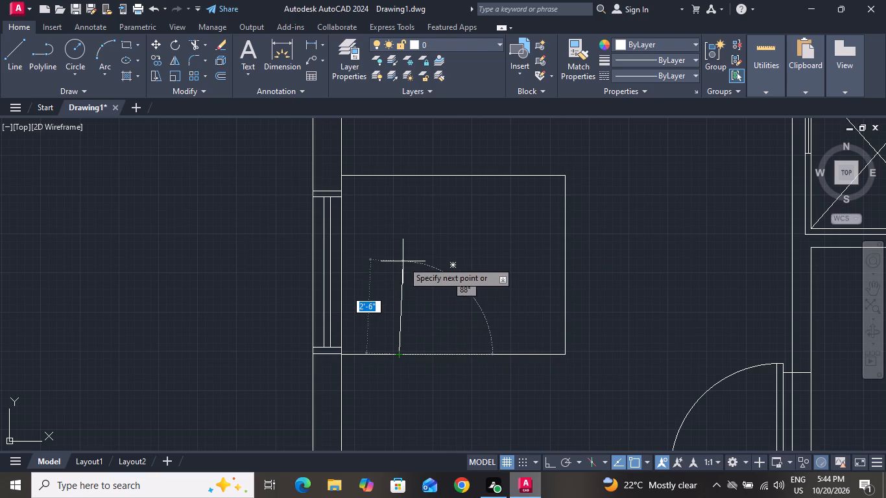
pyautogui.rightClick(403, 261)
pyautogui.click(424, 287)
# Draw a vertical blanket edge line about 3'-4" long inside the bed, near the window-side head end, with orthogonal drawing on.
pyautogui.click(20, 49)
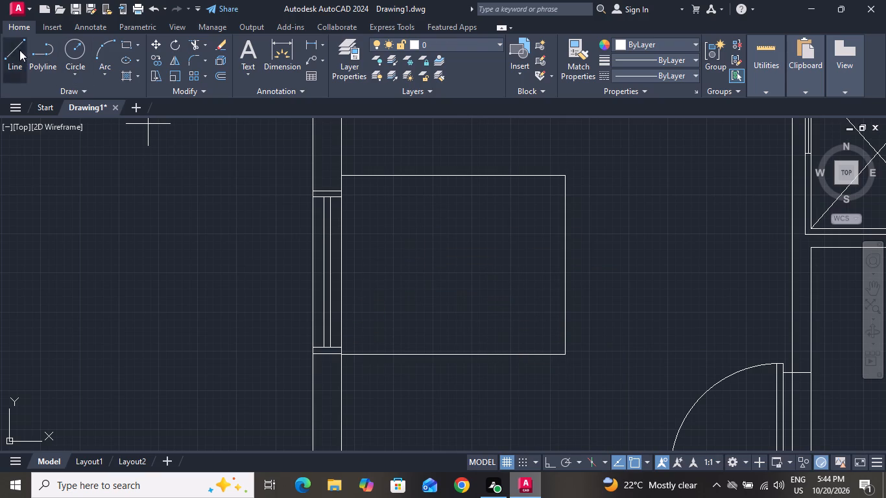
pyautogui.click(398, 330)
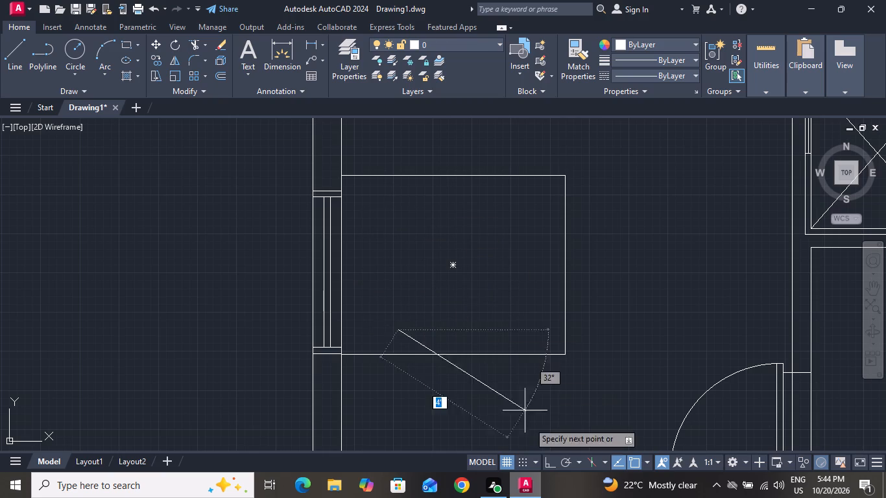
pyautogui.click(550, 460)
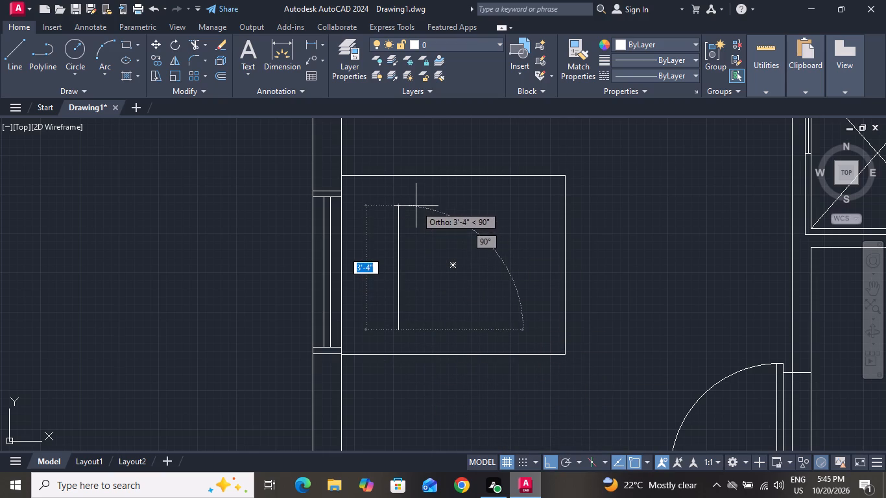
pyautogui.click(416, 204)
# With orthogonal drawing off, continue from the line's upper end into a triangular blanket fold touching the bed's top edge, and end the line.
pyautogui.click(550, 455)
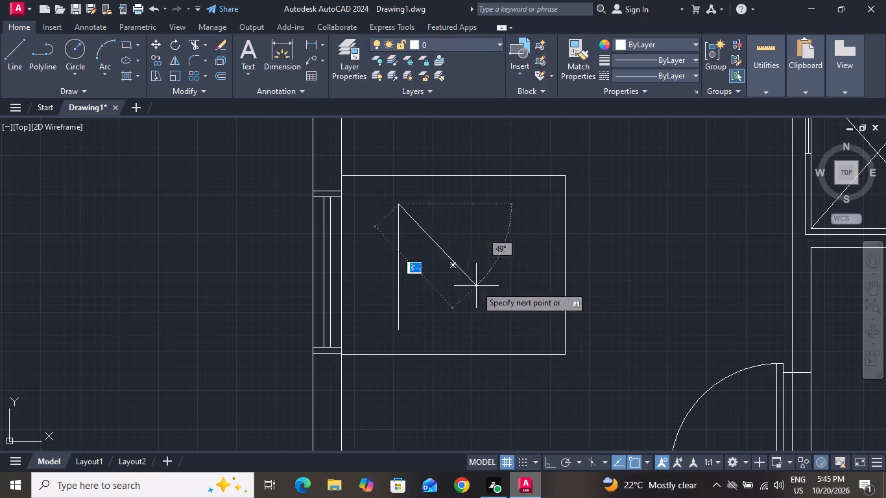
pyautogui.click(428, 175)
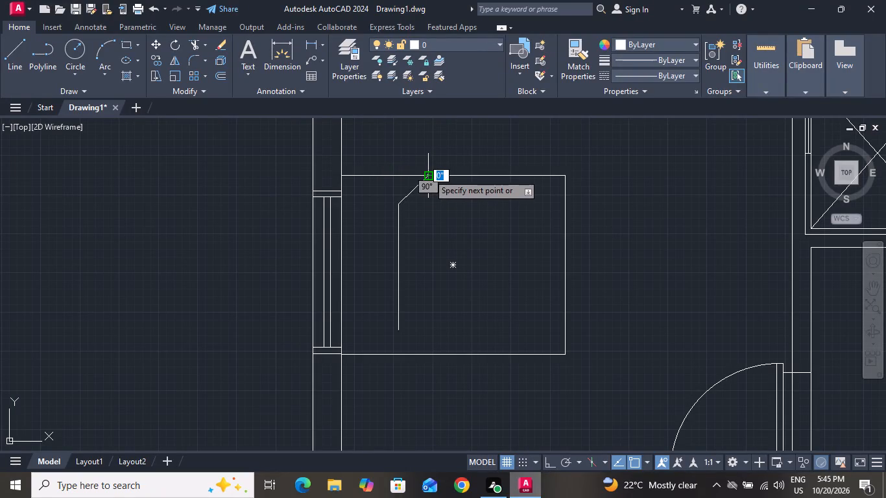
pyautogui.click(451, 217)
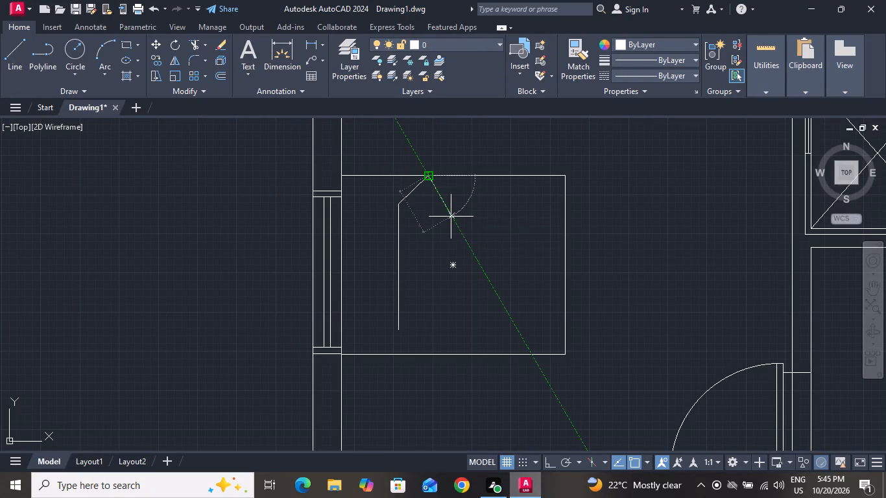
pyautogui.click(400, 206)
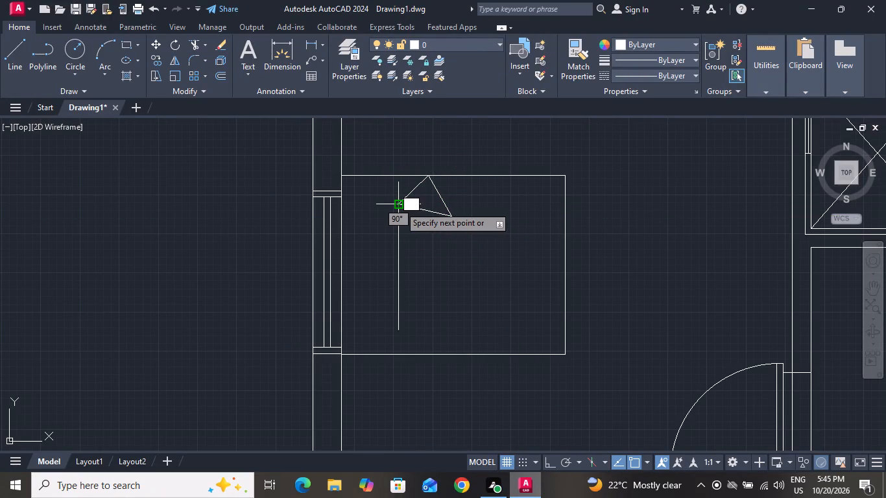
pyautogui.rightClick(400, 206)
pyautogui.click(414, 227)
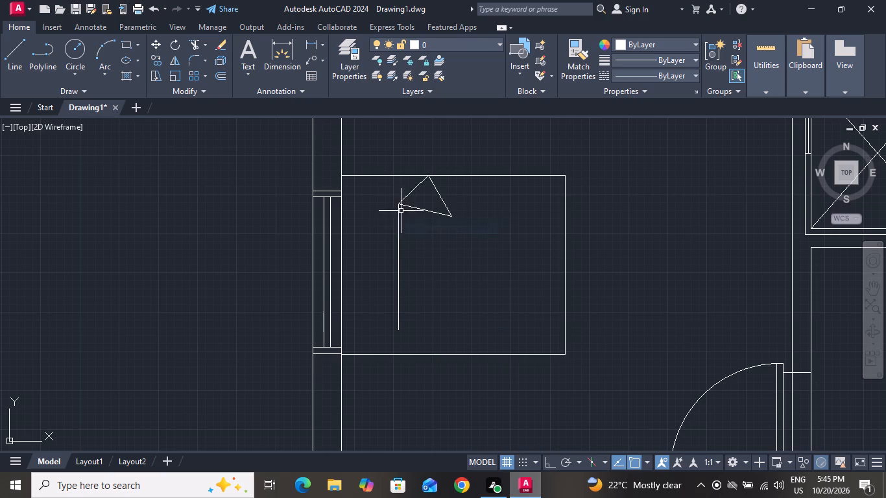
# Draw a matching triangular fold from the blanket line's lower end, its first side about 1'-4" to the bed's bottom edge.
pyautogui.click(5, 51)
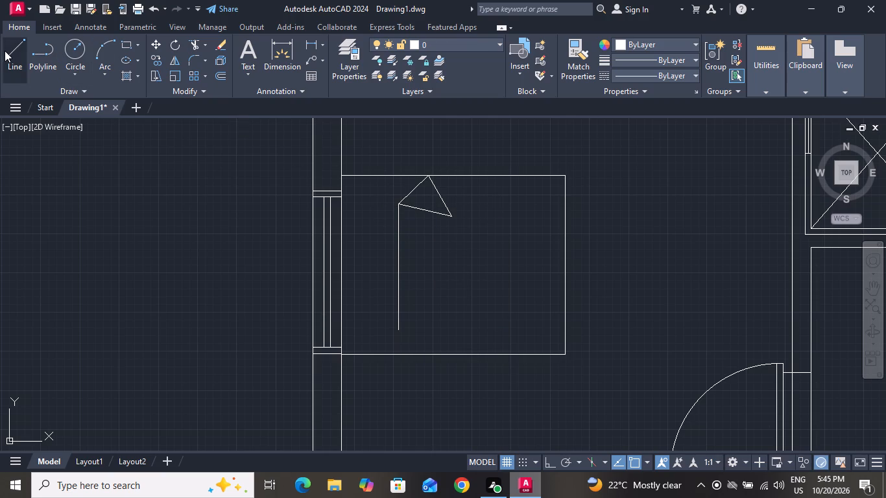
pyautogui.click(401, 333)
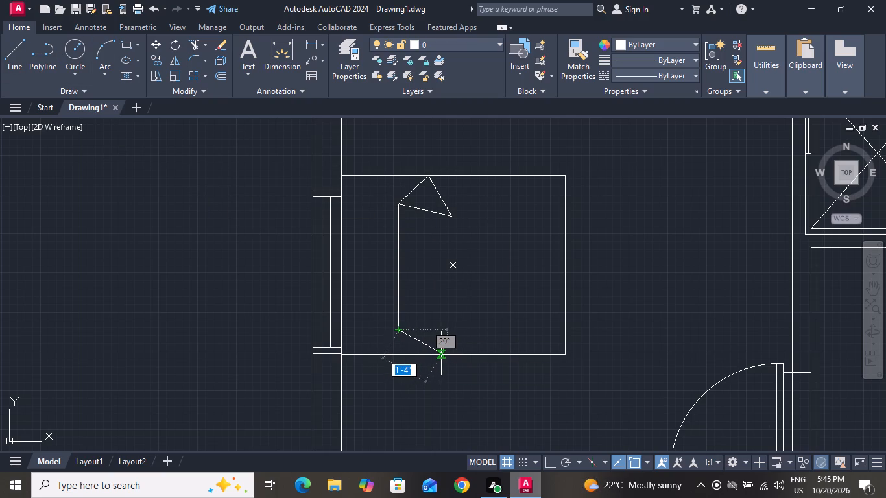
pyautogui.click(441, 353)
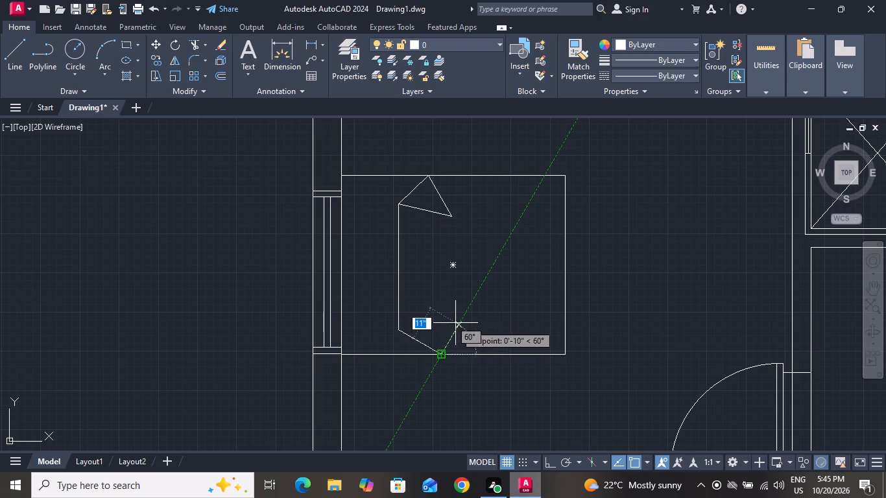
pyautogui.click(463, 318)
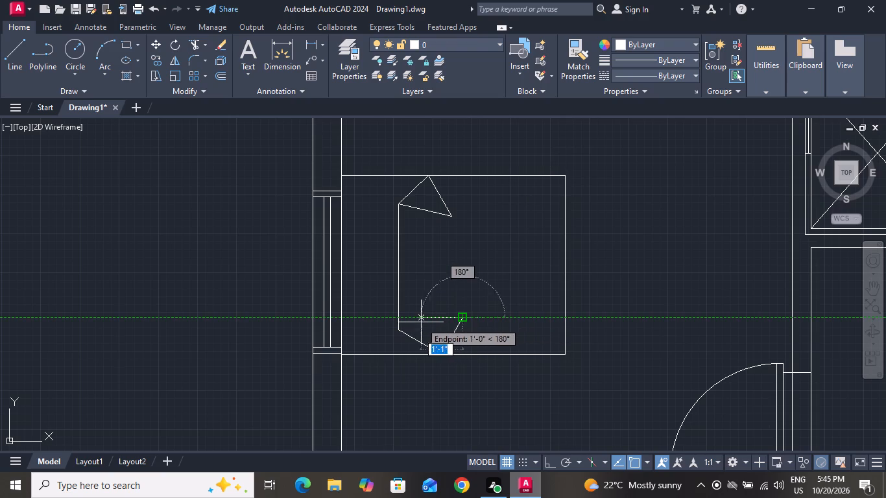
pyautogui.click(396, 327)
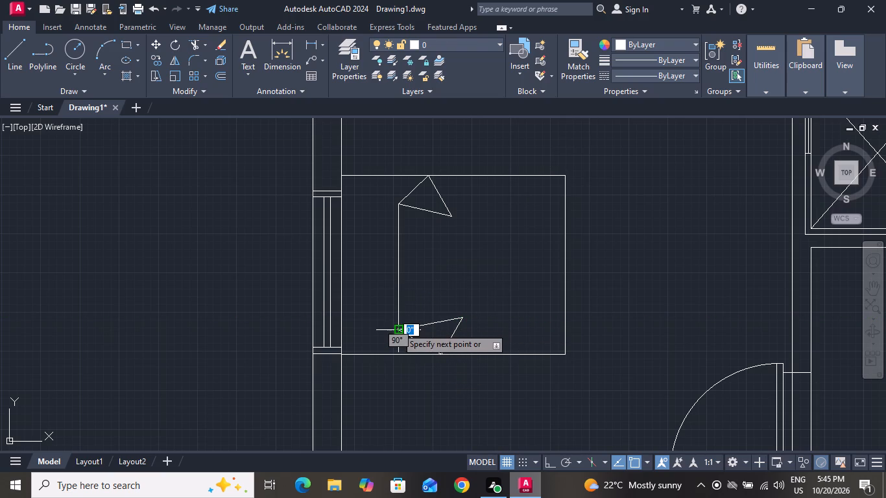
pyautogui.rightClick(396, 327)
pyautogui.click(434, 191)
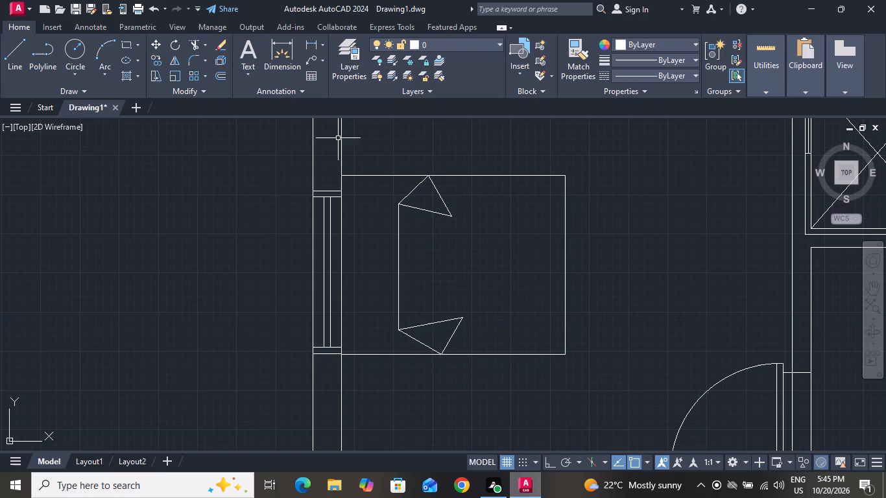
# Draw a second vertical line about 3'-3" long just inside the blanket edge, connecting the upper and lower folds.
pyautogui.click(13, 51)
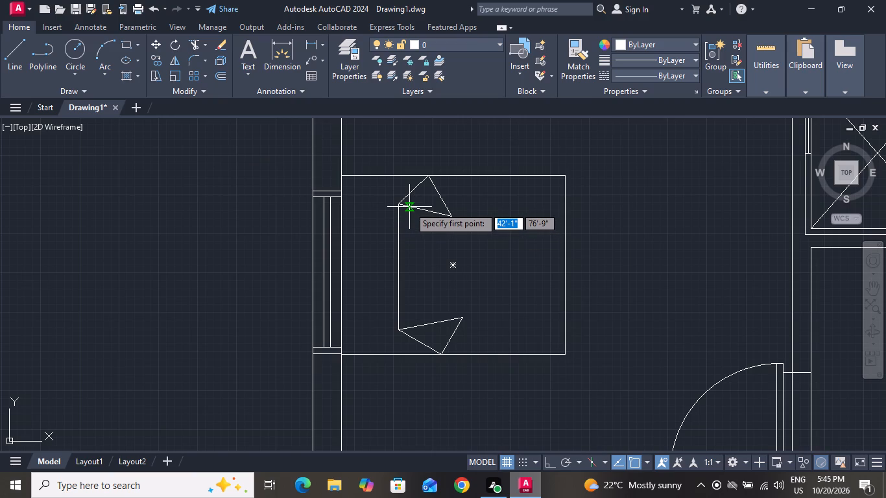
pyautogui.click(409, 207)
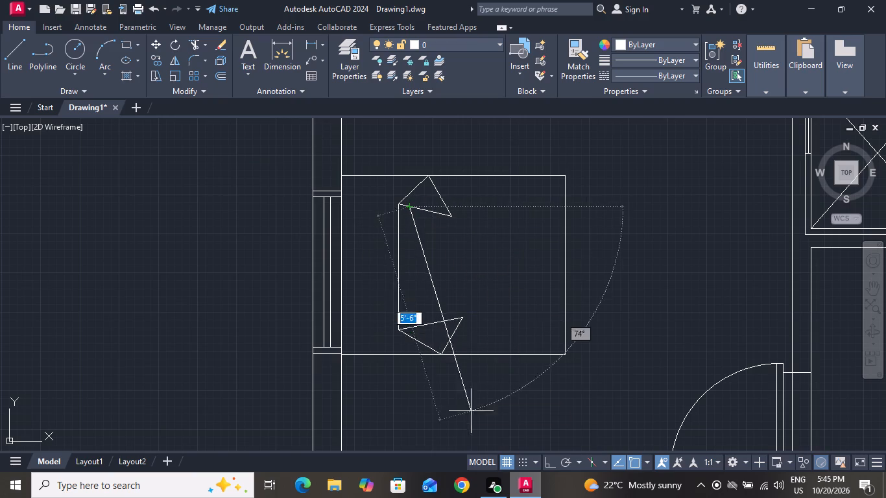
pyautogui.click(555, 464)
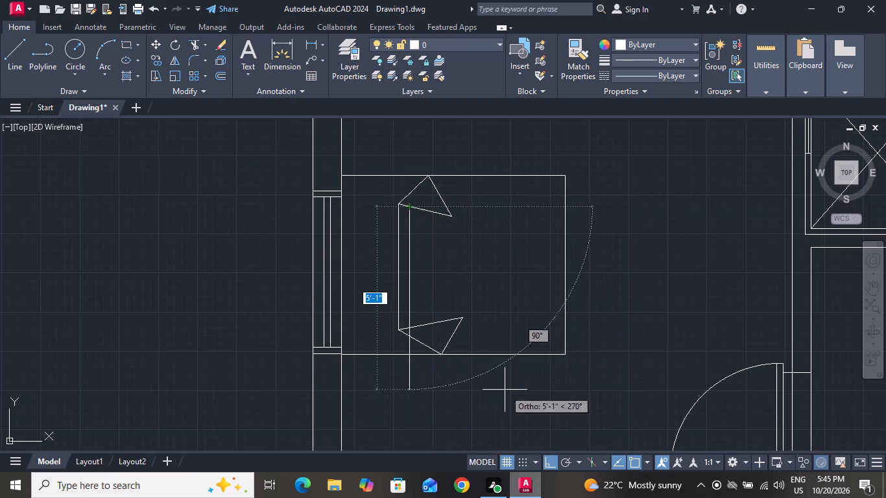
pyautogui.scroll(2, 423, 320)
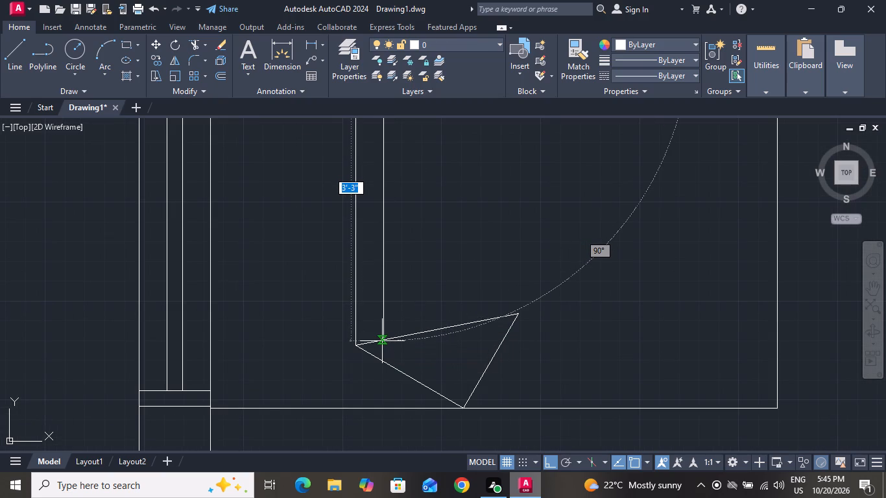
pyautogui.click(382, 341)
pyautogui.rightClick(382, 341)
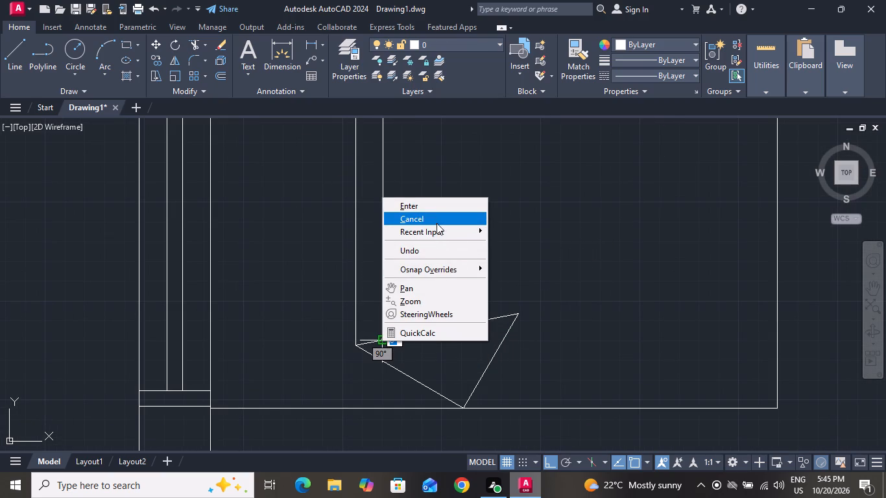
pyautogui.click(438, 218)
pyautogui.scroll(-2, 438, 218)
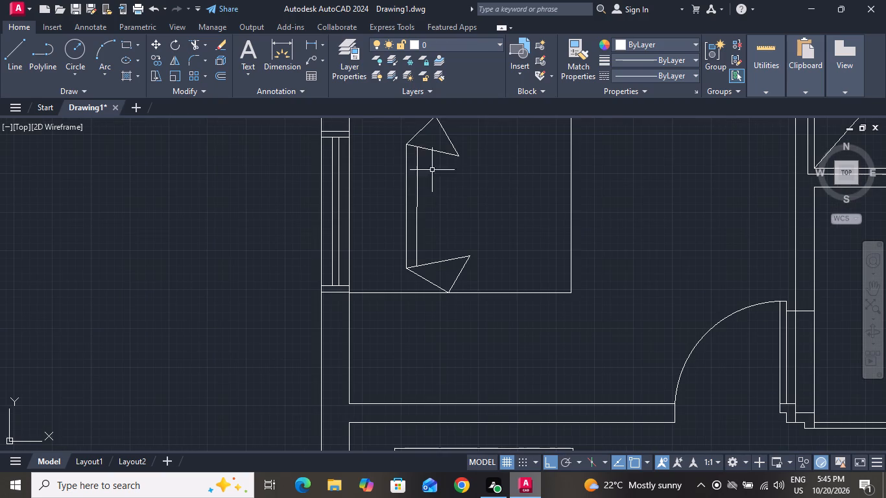
# Draw a pillow rectangle at the upper half of the bed's head, between the wall and the blanket edge.
pyautogui.click(126, 45)
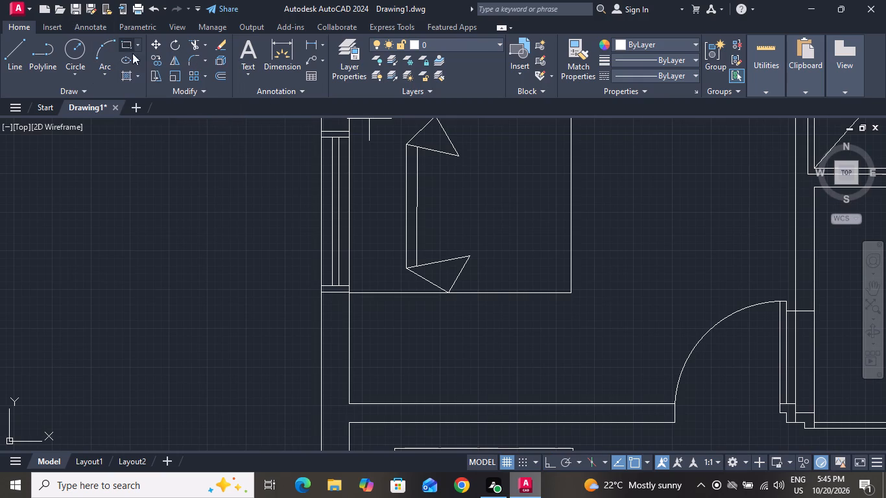
pyautogui.scroll(-1, 355, 242)
pyautogui.scroll(2, 370, 189)
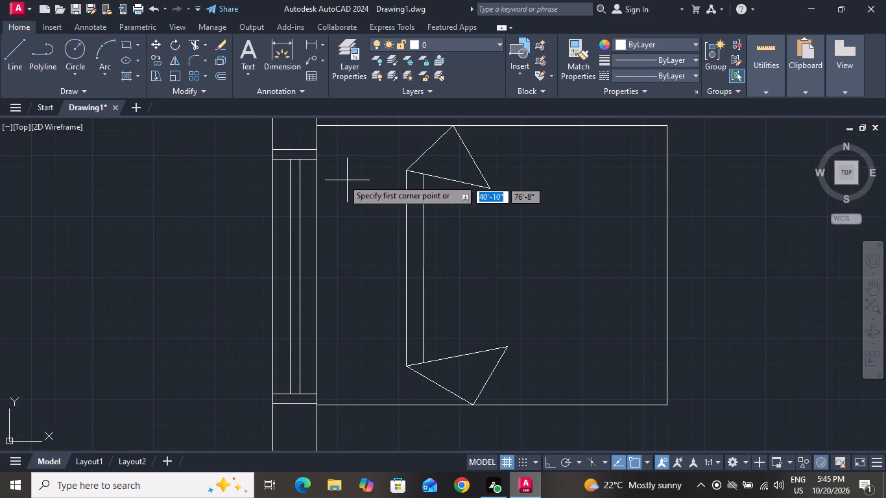
pyautogui.click(331, 155)
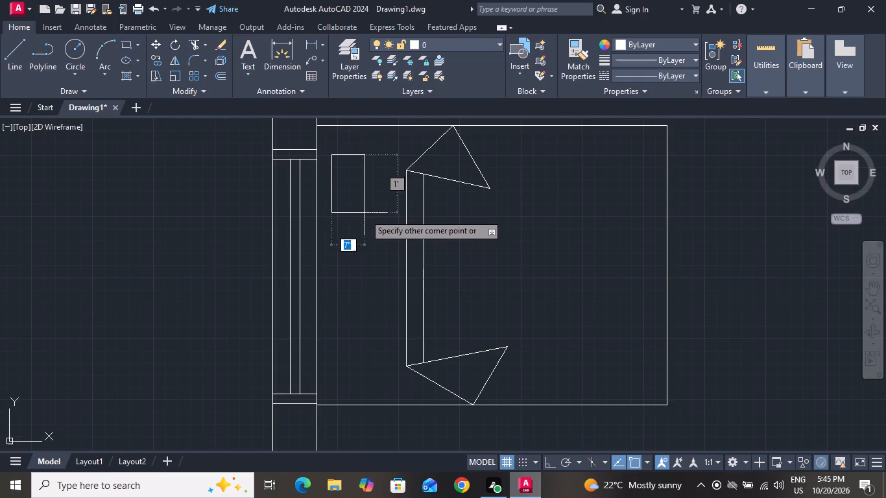
pyautogui.click(382, 233)
# Copy the pillow rectangle about 2'-4" straight down to the lower half of the bed's head.
pyautogui.click(382, 230)
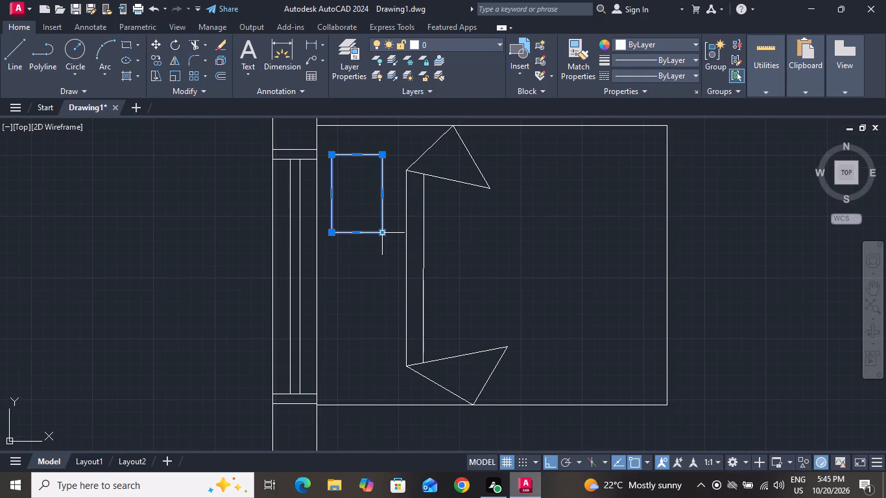
pyautogui.click(160, 62)
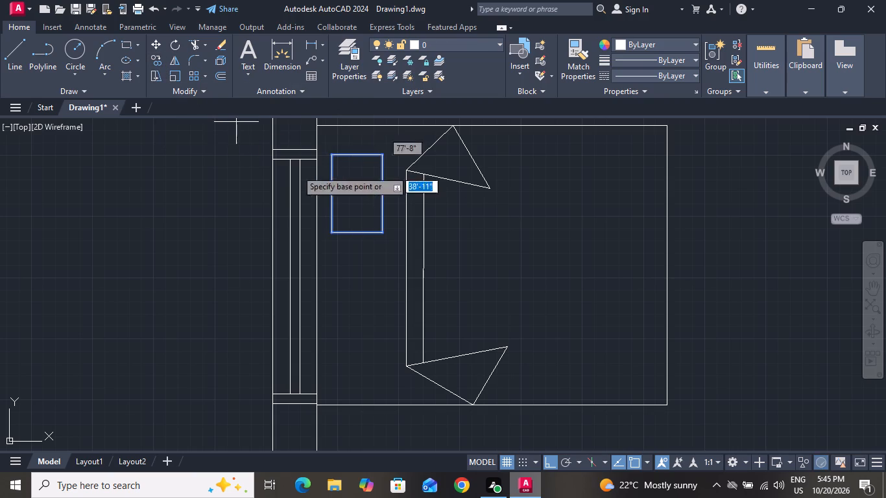
pyautogui.click(361, 230)
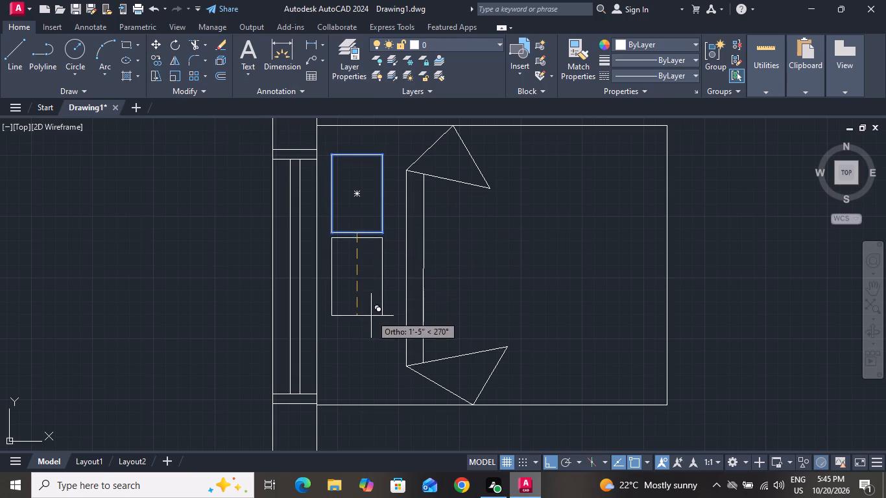
pyautogui.click(369, 369)
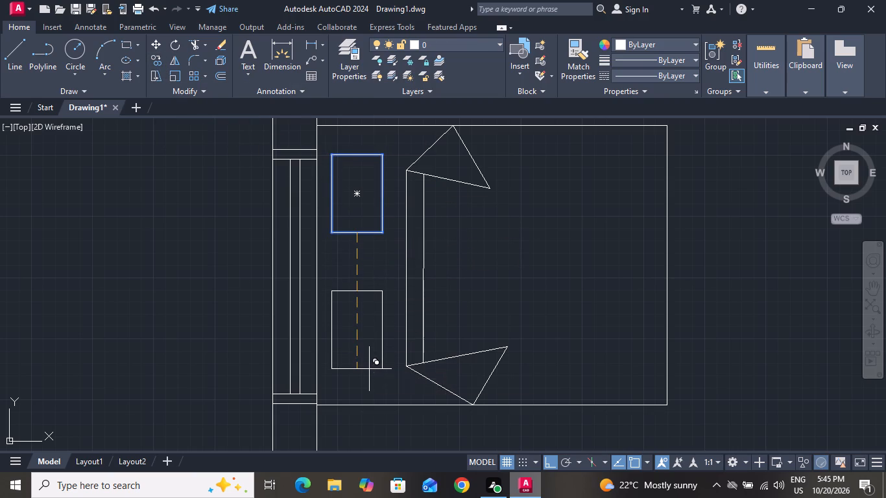
pyautogui.rightClick(369, 369)
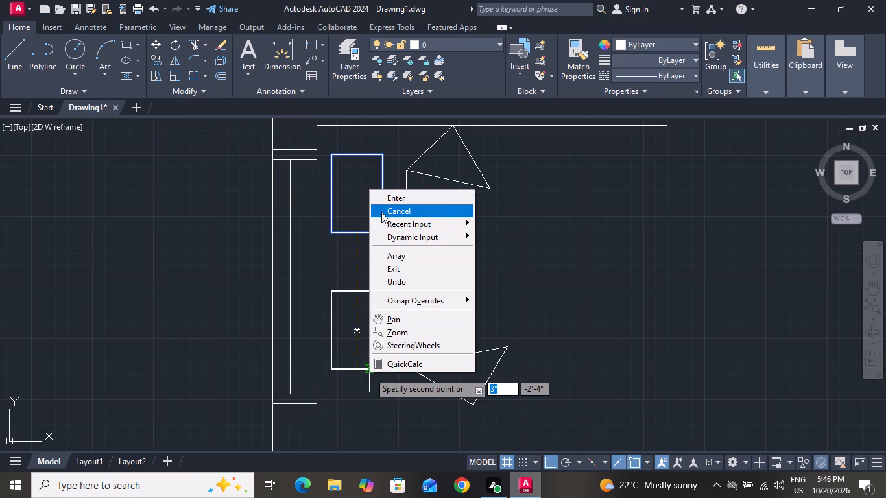
pyautogui.click(380, 207)
pyautogui.scroll(-1, 387, 274)
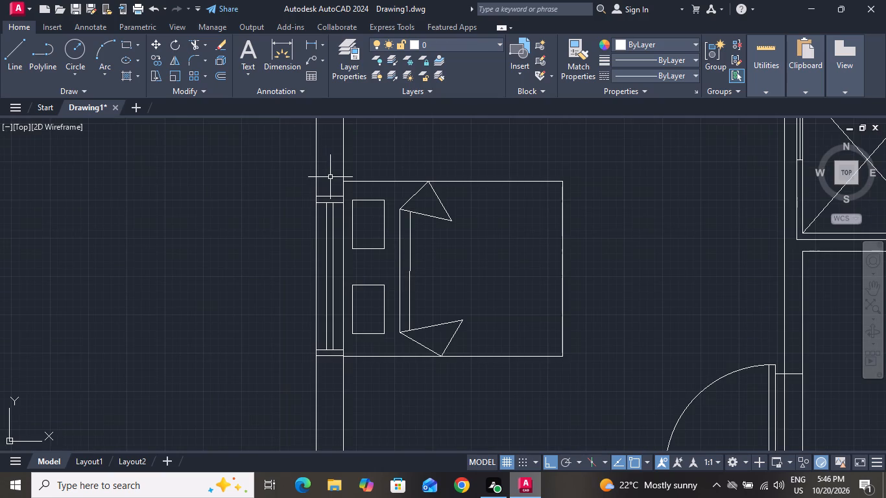
# Hatch the bed's blanket area with the ANGLE pattern, leaving out the folds and pillows.
pyautogui.click(132, 76)
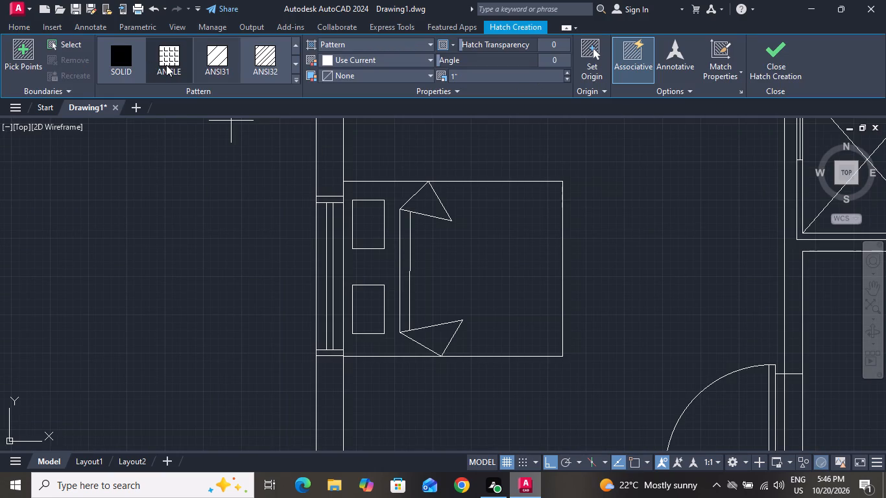
pyautogui.click(166, 65)
pyautogui.click(462, 293)
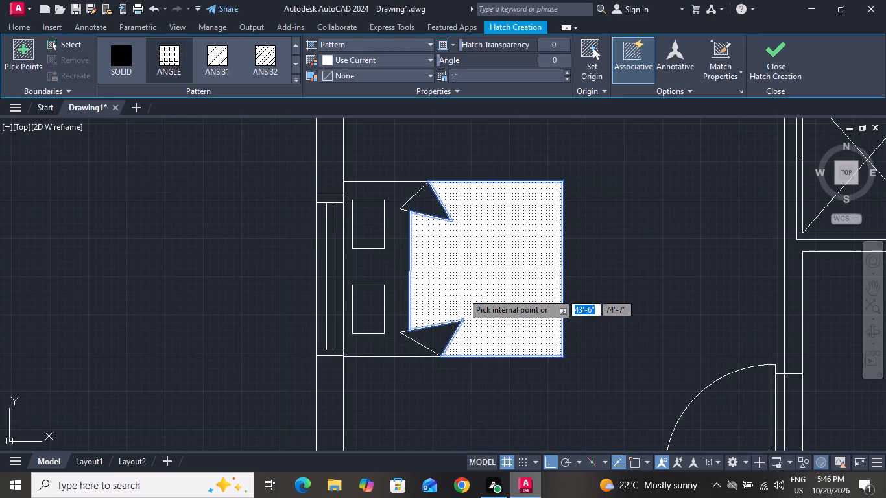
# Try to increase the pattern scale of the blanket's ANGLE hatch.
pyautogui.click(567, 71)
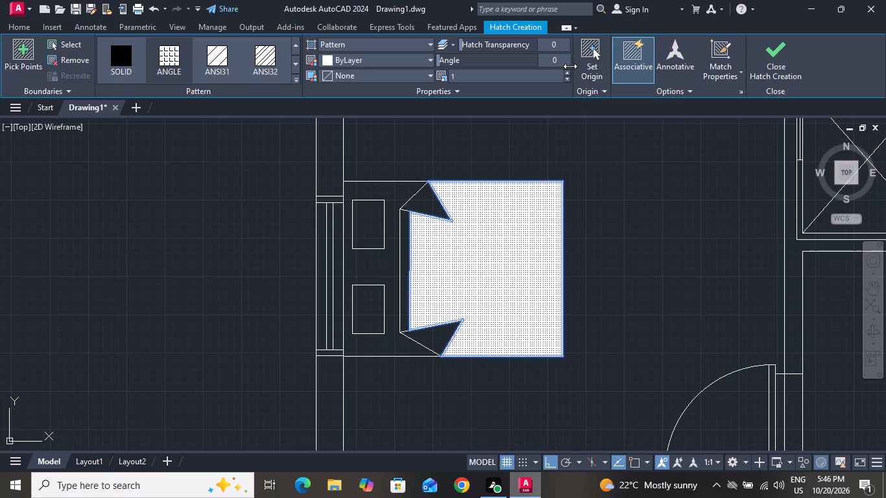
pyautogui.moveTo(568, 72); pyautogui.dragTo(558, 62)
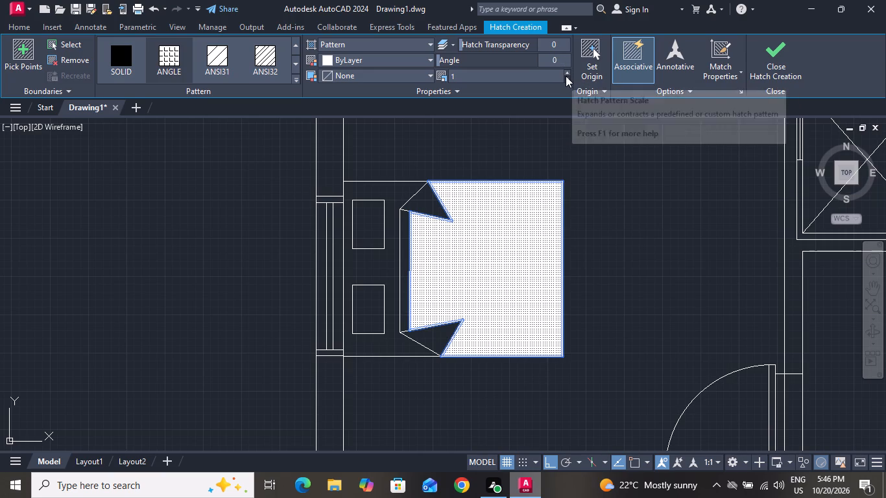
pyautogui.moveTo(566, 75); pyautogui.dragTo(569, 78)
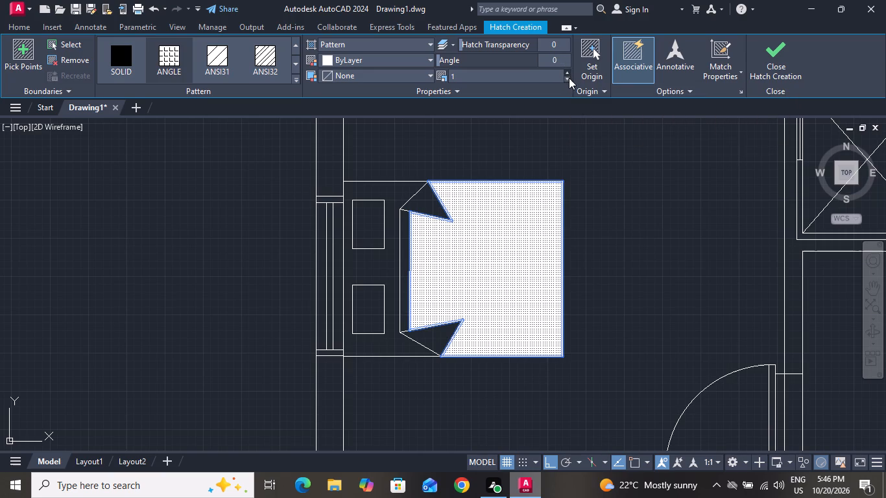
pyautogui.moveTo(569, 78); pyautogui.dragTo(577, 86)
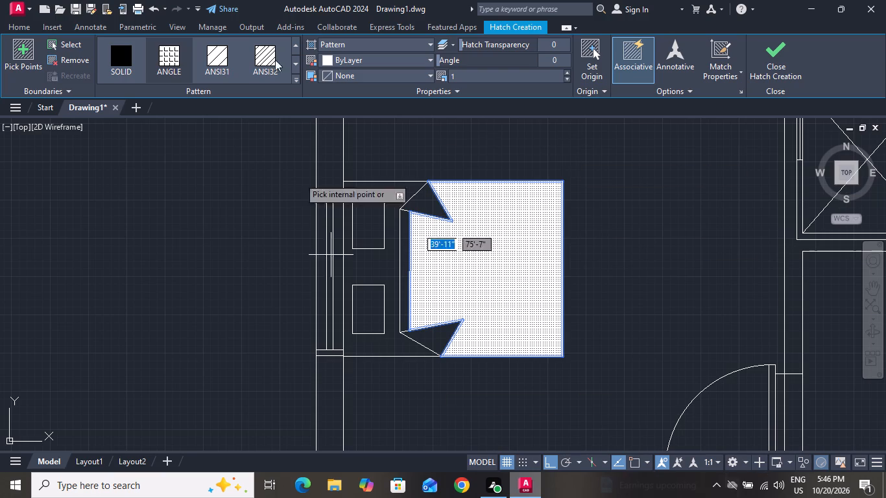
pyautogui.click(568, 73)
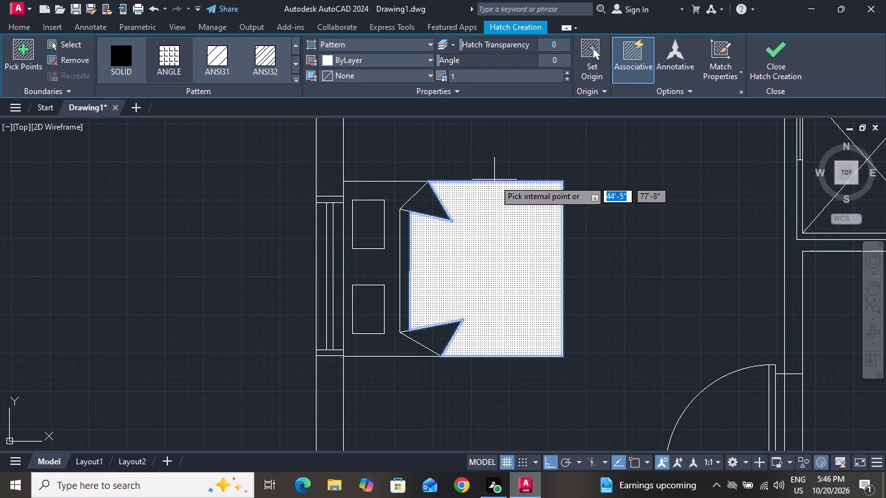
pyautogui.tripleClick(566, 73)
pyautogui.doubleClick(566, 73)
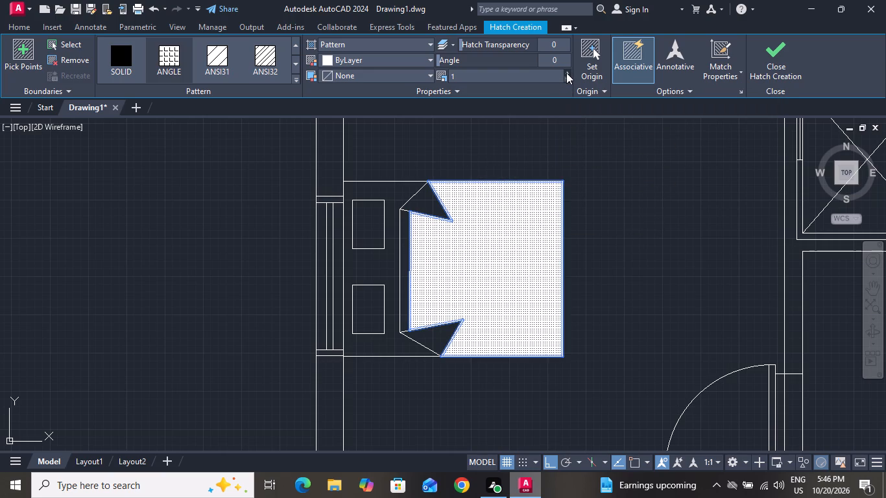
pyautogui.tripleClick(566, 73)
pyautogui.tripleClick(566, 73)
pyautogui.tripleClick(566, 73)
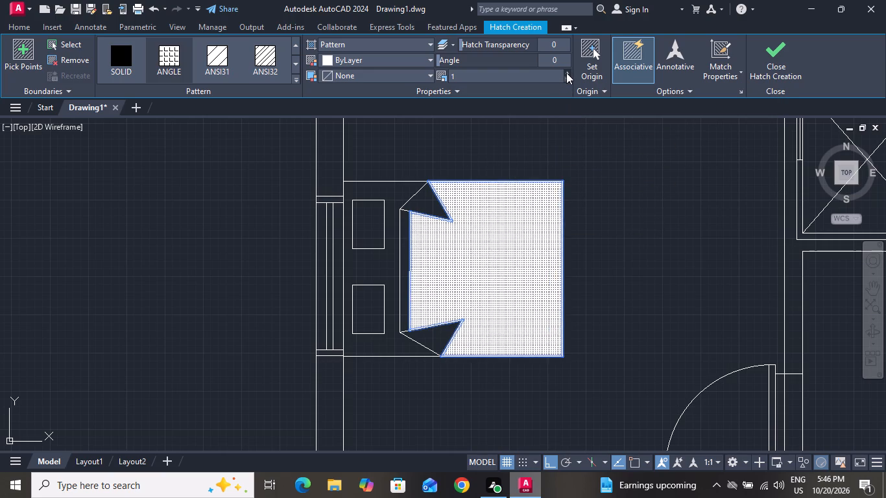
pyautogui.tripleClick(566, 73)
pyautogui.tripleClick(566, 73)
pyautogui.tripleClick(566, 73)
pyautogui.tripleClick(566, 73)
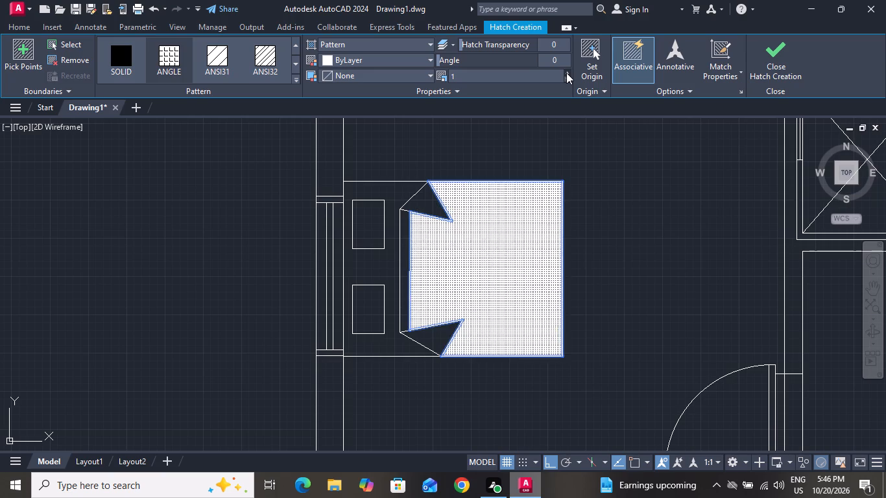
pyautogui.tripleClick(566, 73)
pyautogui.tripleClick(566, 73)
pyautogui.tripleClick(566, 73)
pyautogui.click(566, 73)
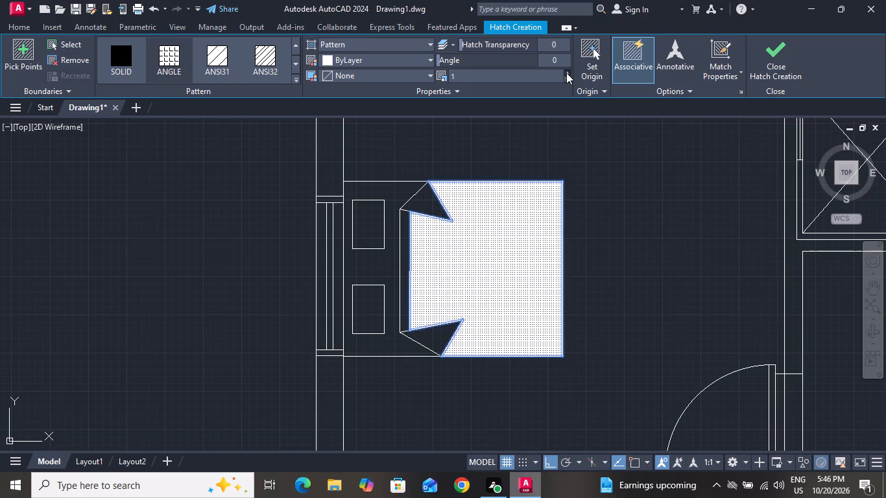
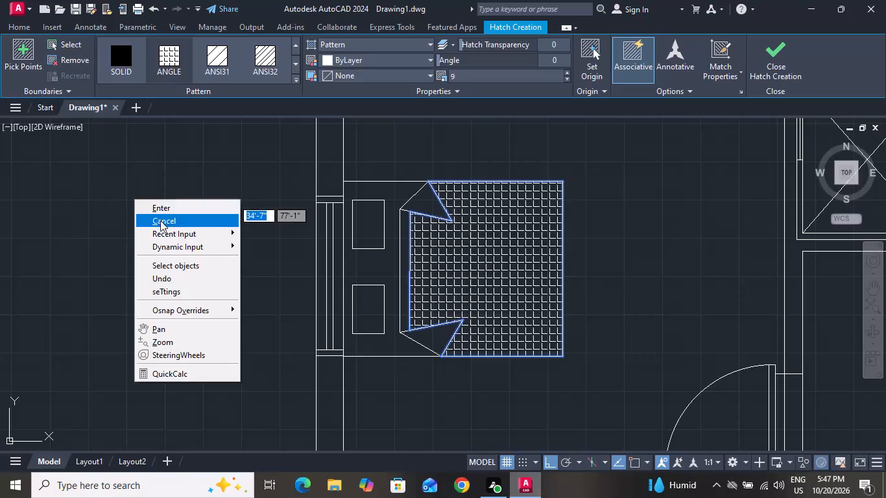
# Draw a nightstand rectangle about 1'-2" by 1' beside the wall, just above the bed's upper edge.
pyautogui.click(160, 221)
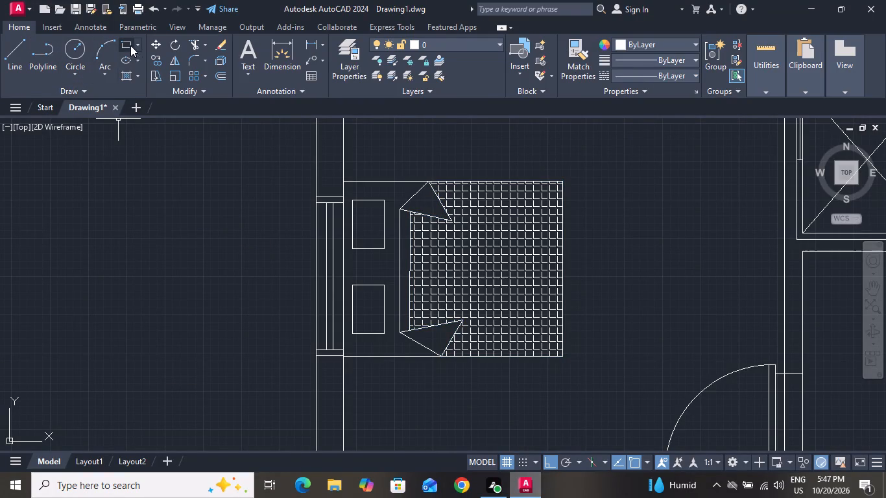
pyautogui.click(130, 39)
pyautogui.scroll(-1, 355, 222)
pyautogui.scroll(2, 352, 174)
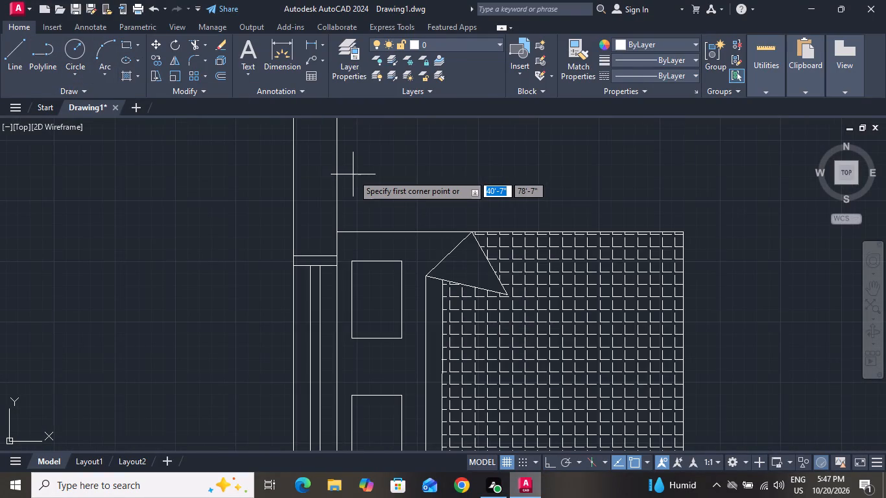
pyautogui.click(352, 161)
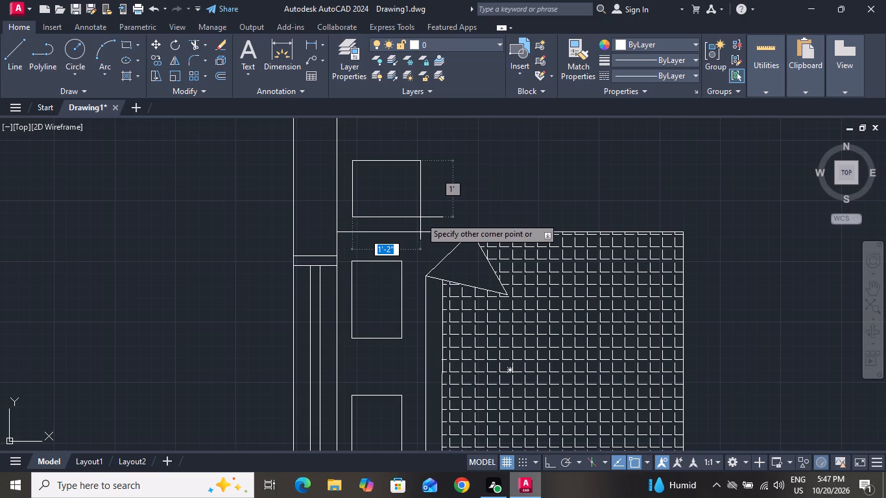
pyautogui.click(420, 217)
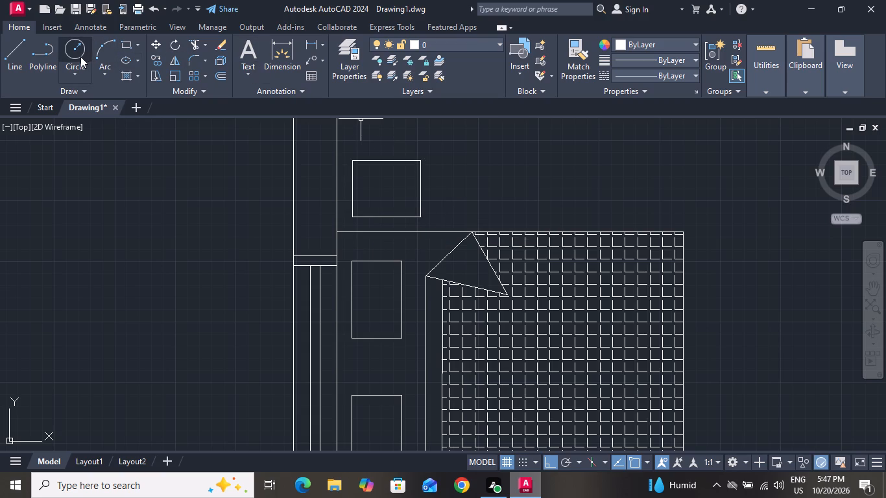
# Draw a lamp circle with a radius of about 3" at the middle of the nightstand rectangle.
pyautogui.click(80, 56)
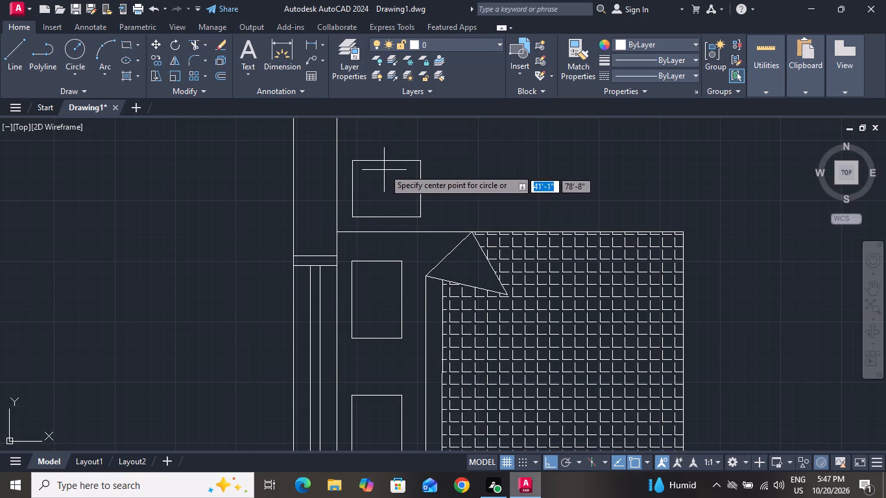
pyautogui.click(384, 187)
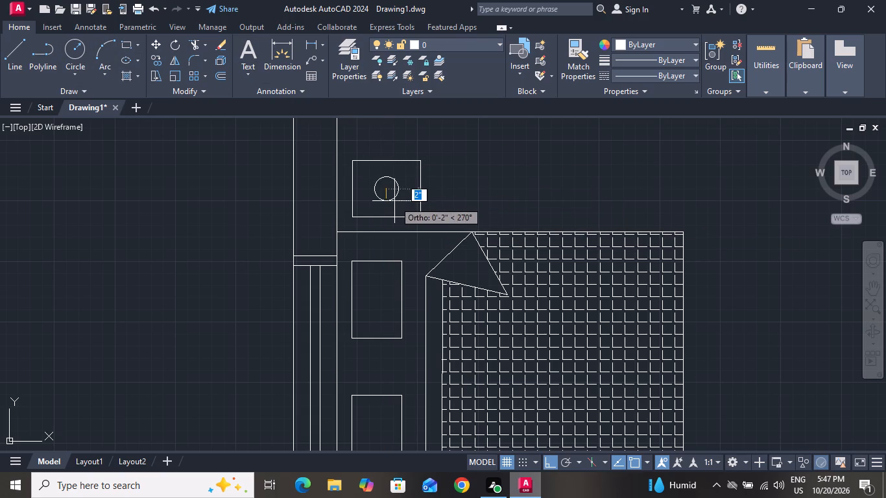
pyautogui.click(394, 205)
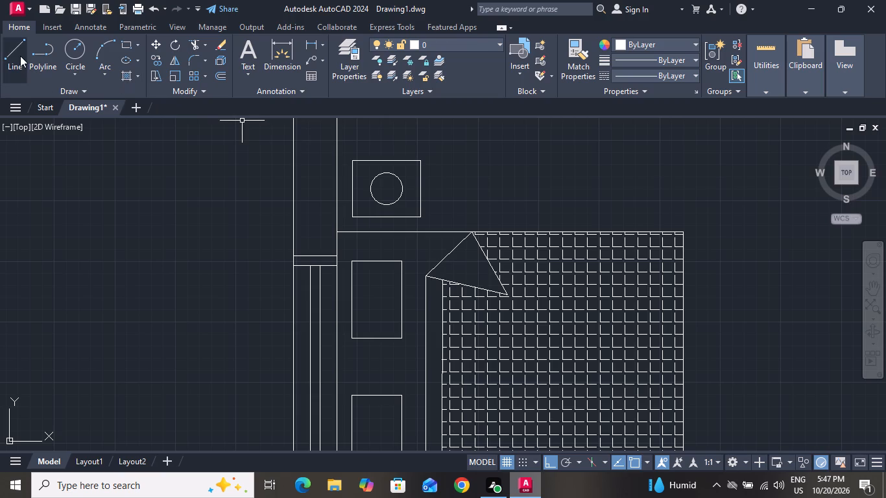
# Draw a line from the lamp circle's centre to the upper-right part of its edge.
pyautogui.click(21, 51)
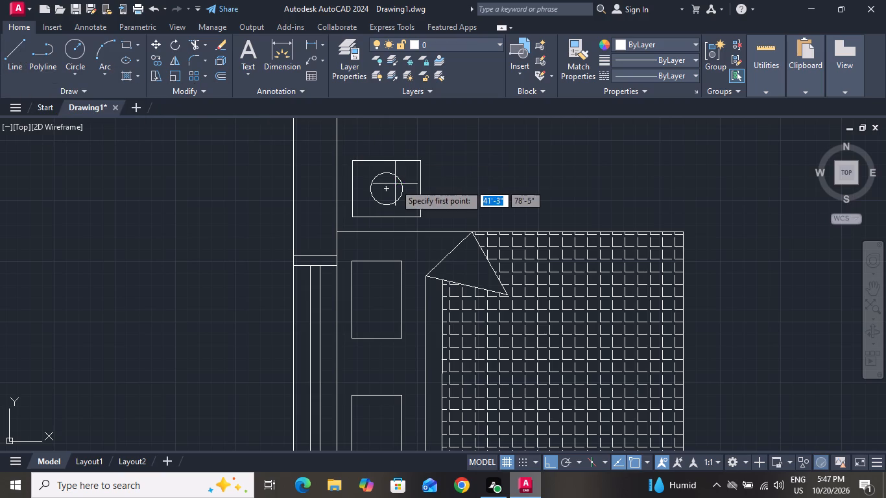
pyautogui.click(382, 191)
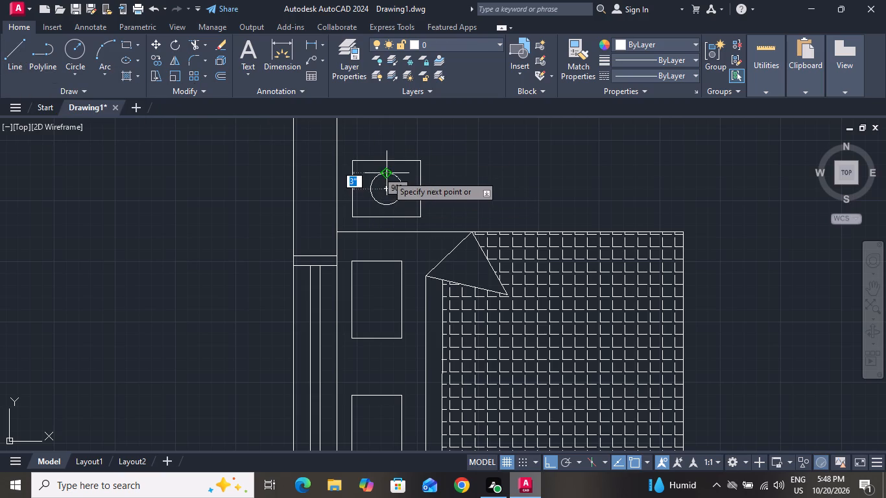
pyautogui.click(395, 174)
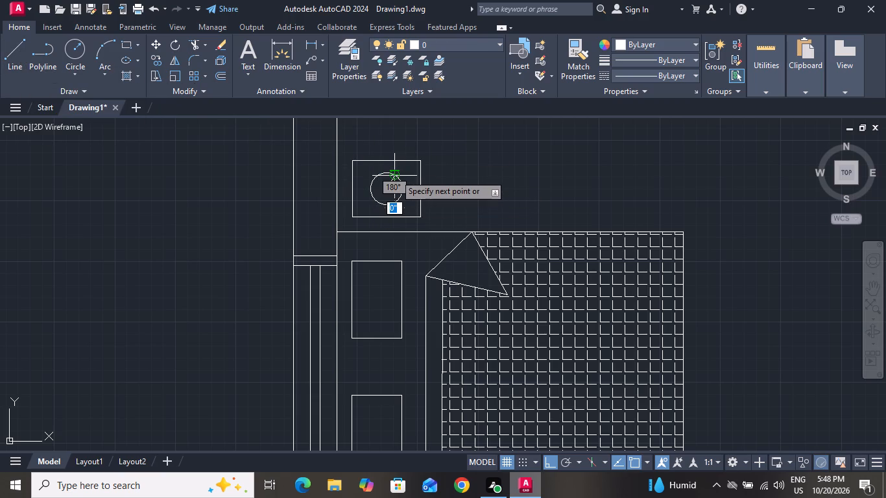
pyautogui.rightClick(395, 174)
pyautogui.click(416, 195)
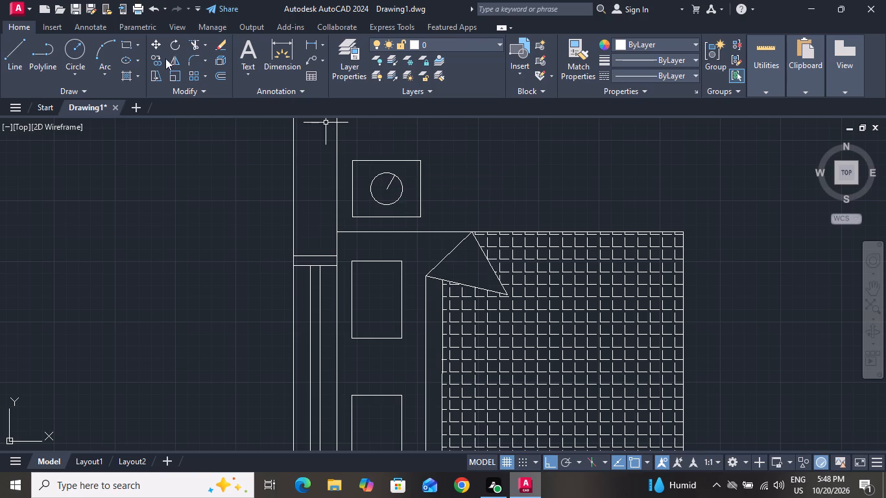
# Draw two more radius lines from the lamp circle's centre, one straight down and one straight left.
pyautogui.click(6, 58)
pyautogui.scroll(2, 396, 196)
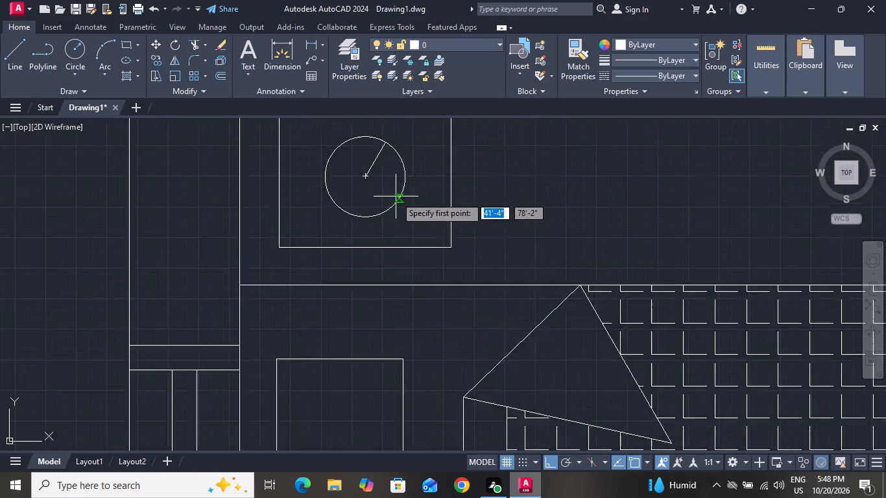
pyautogui.scroll(1, 396, 196)
pyautogui.click(342, 165)
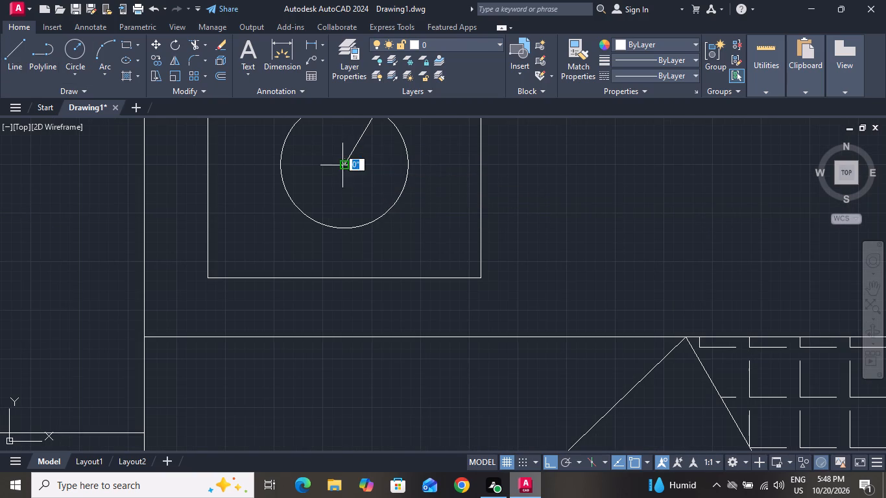
pyautogui.click(340, 226)
pyautogui.rightClick(340, 226)
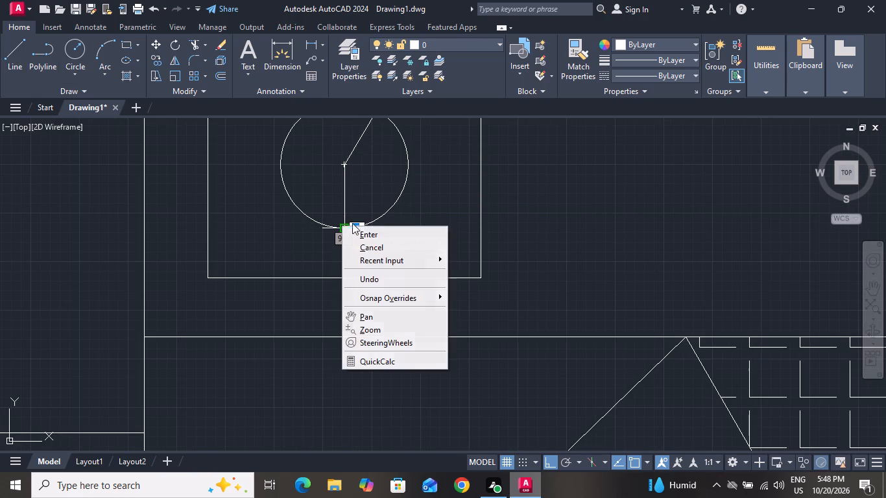
pyautogui.click(361, 243)
pyautogui.click(11, 53)
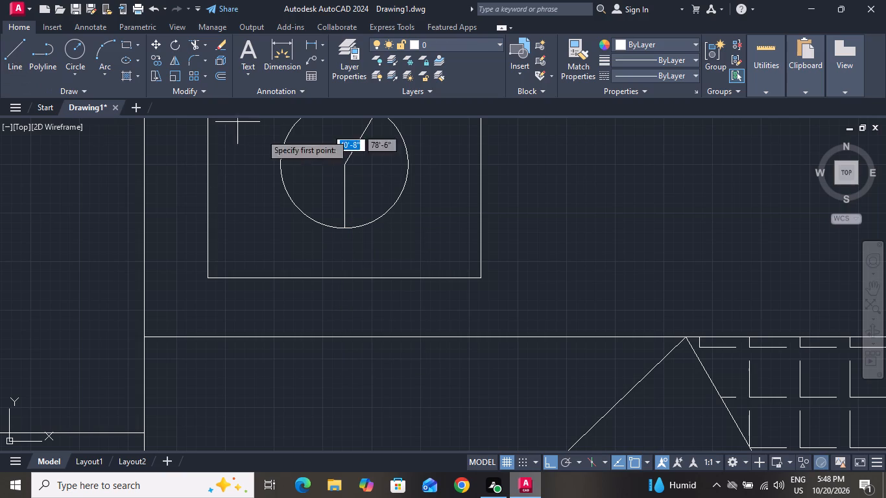
pyautogui.click(342, 161)
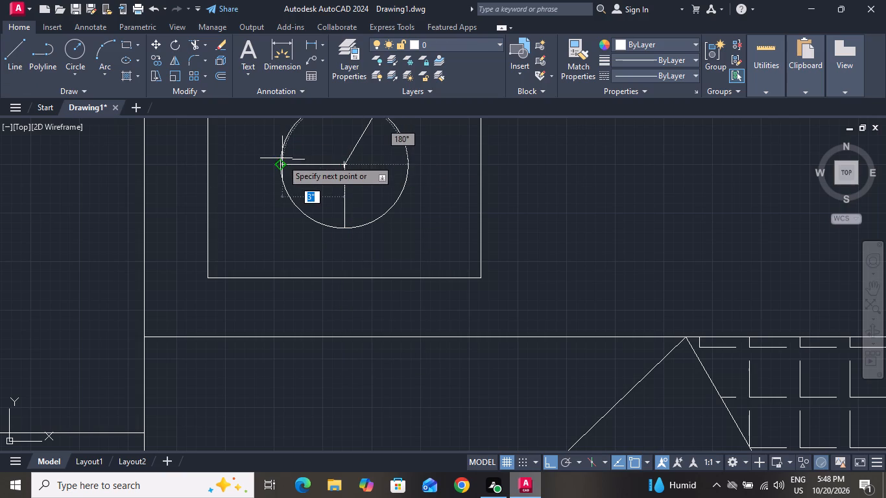
pyautogui.click(281, 161)
pyautogui.rightClick(281, 161)
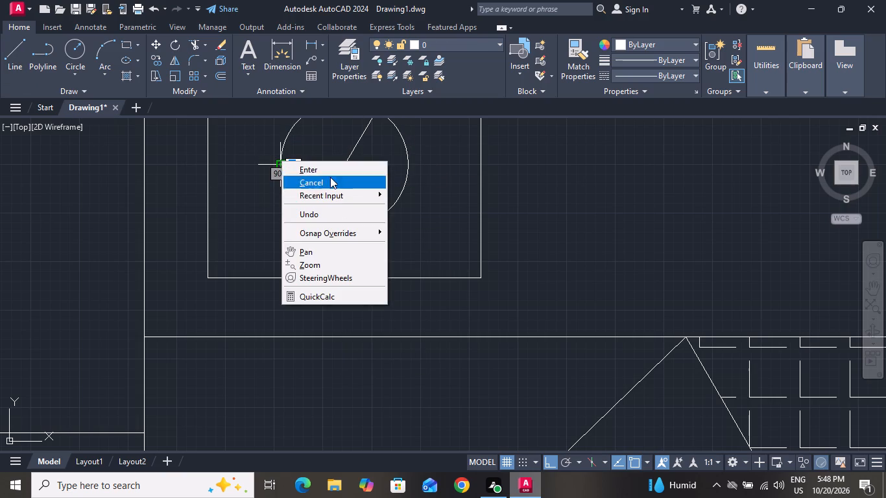
pyautogui.click(328, 178)
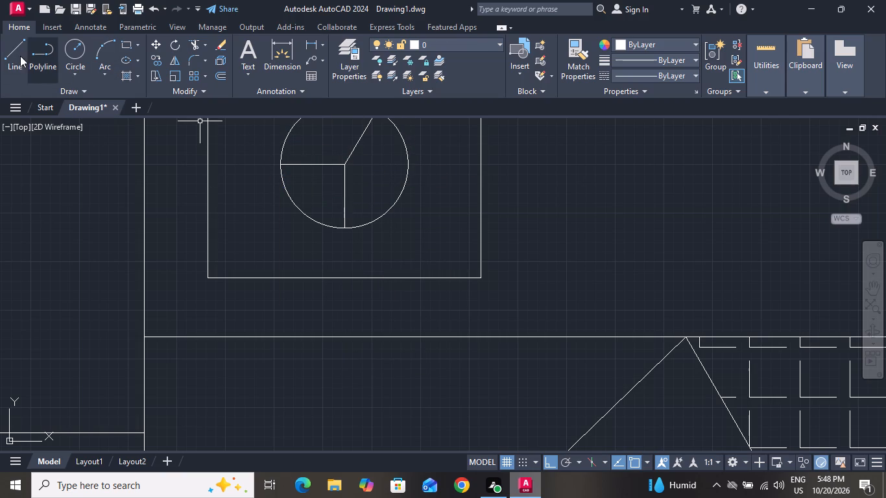
# Turn Ortho off and draw two more radius lines in the lamp circle, toward its upper-left and lower-right edge.
pyautogui.click(20, 56)
pyautogui.scroll(-1, 230, 223)
pyautogui.scroll(3, 295, 162)
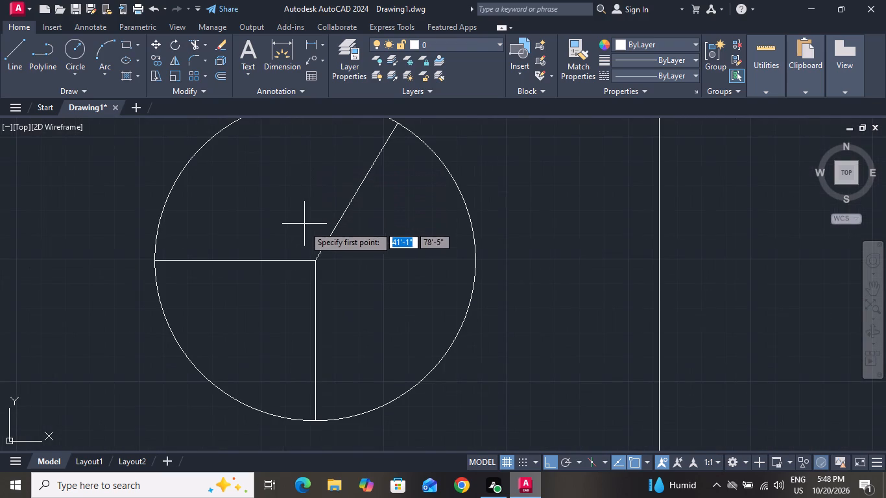
pyautogui.click(314, 257)
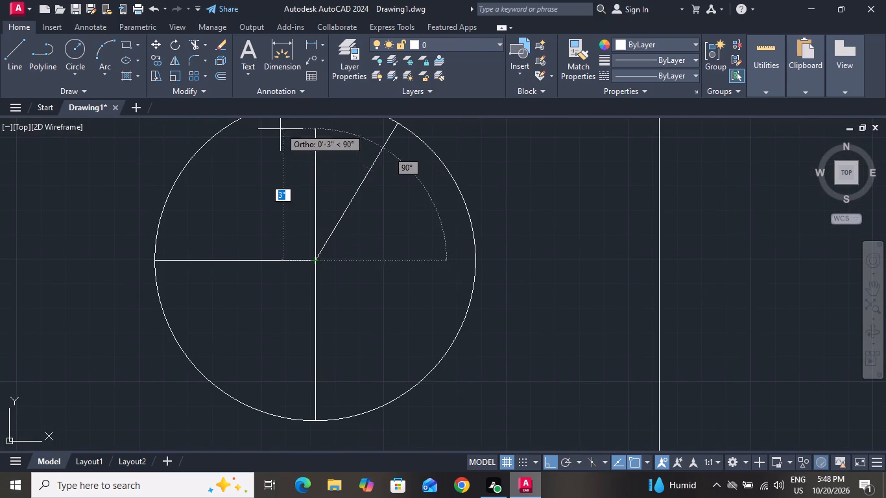
pyautogui.scroll(-1, 259, 172)
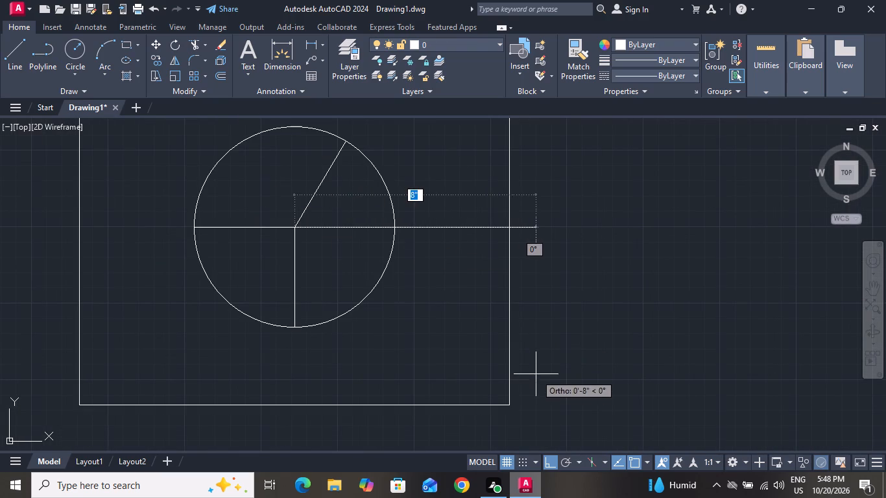
pyautogui.click(550, 458)
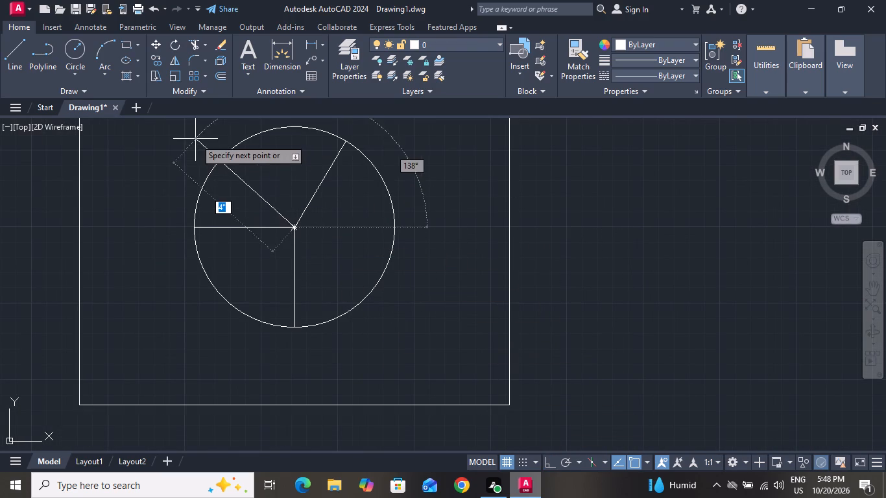
pyautogui.click(240, 144)
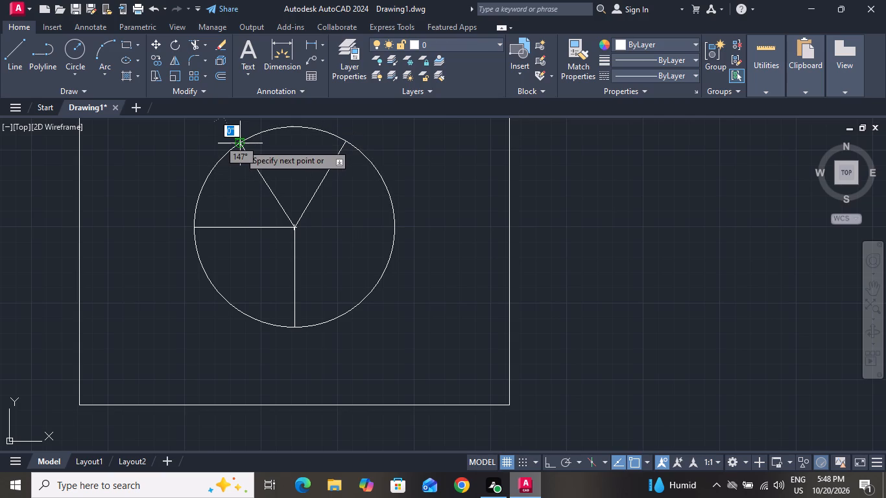
pyautogui.rightClick(240, 144)
pyautogui.click(301, 165)
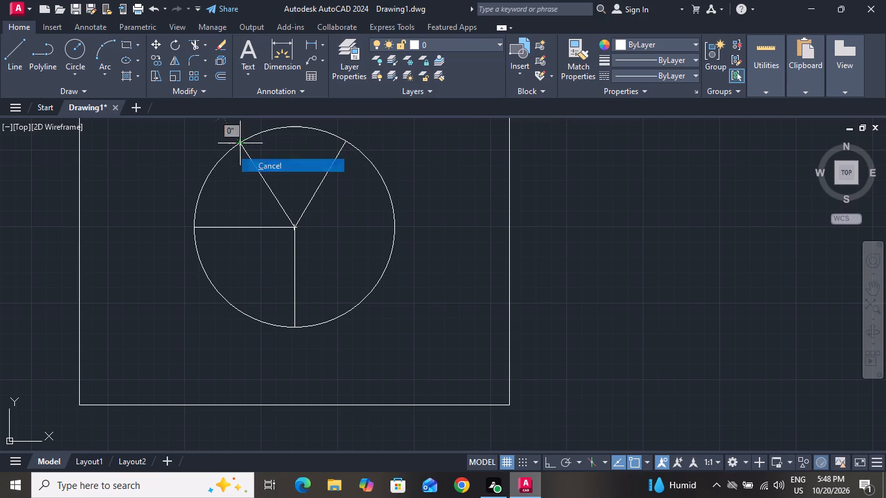
pyautogui.click(19, 49)
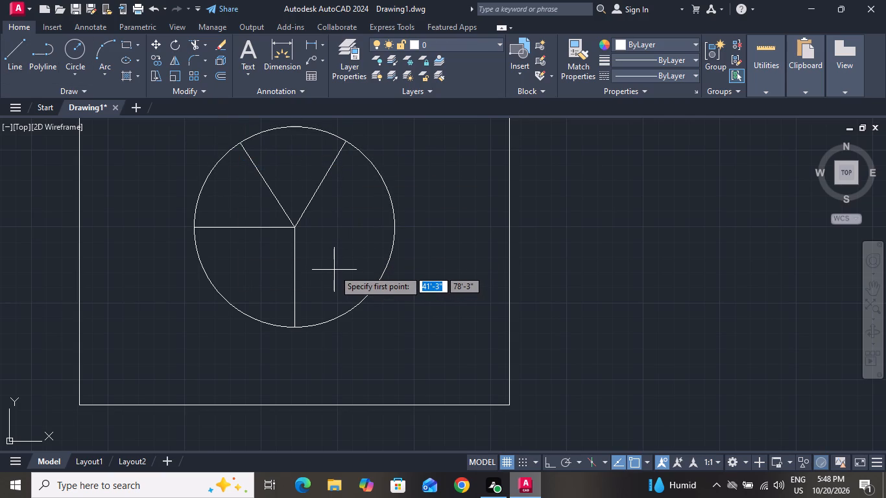
pyautogui.click(296, 228)
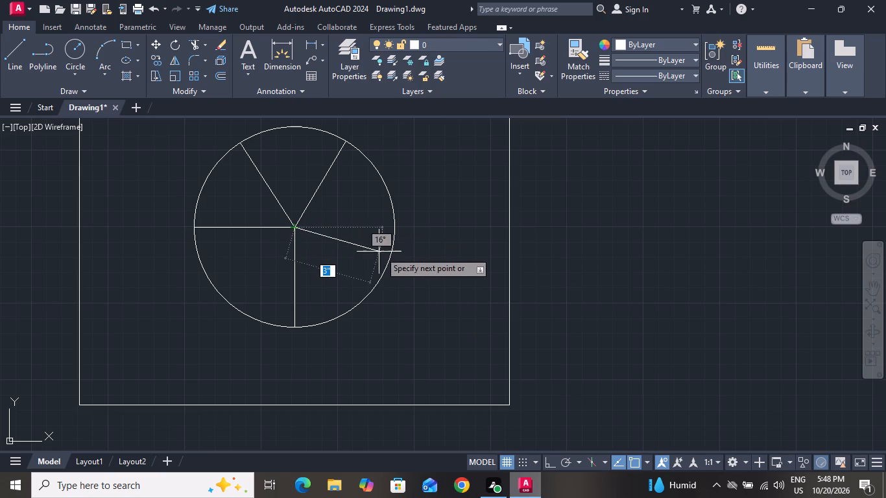
pyautogui.click(391, 257)
pyautogui.rightClick(391, 256)
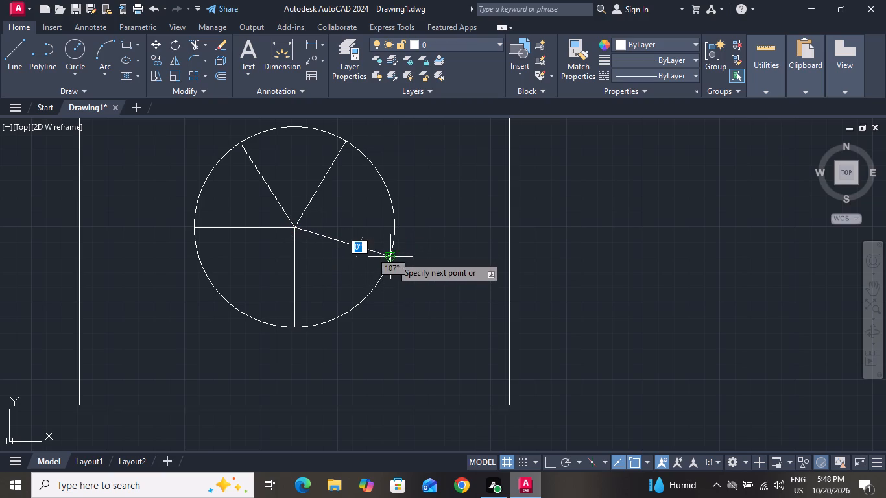
pyautogui.click(409, 270)
# Offset the nightstand rectangle 1" inward.
pyautogui.scroll(-3, 409, 270)
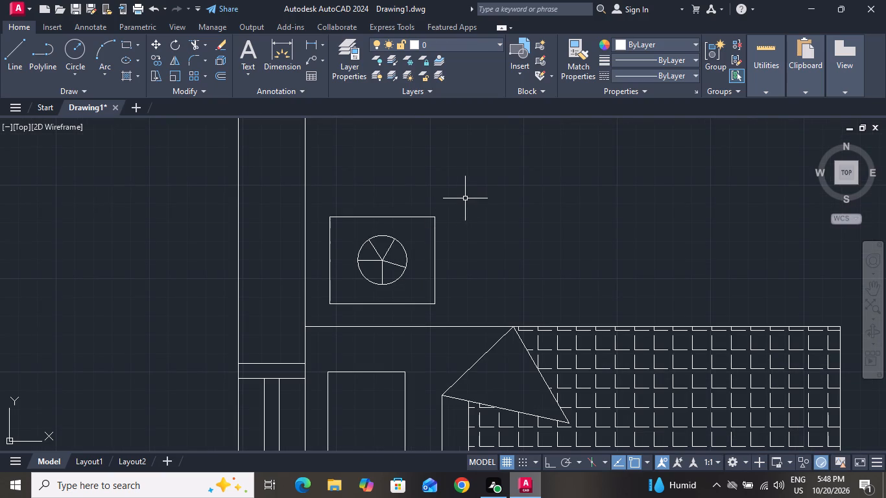
pyautogui.write('o 1')
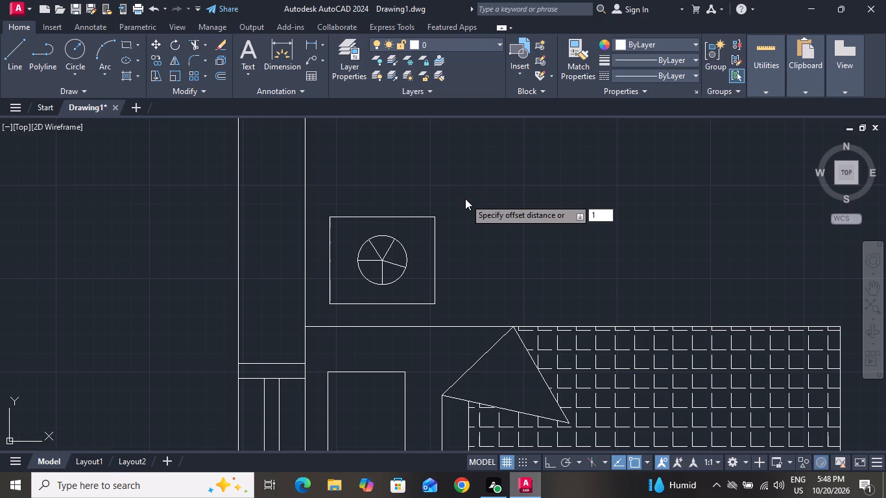
pyautogui.hotkey('shift', '"')
pyautogui.press('Return')
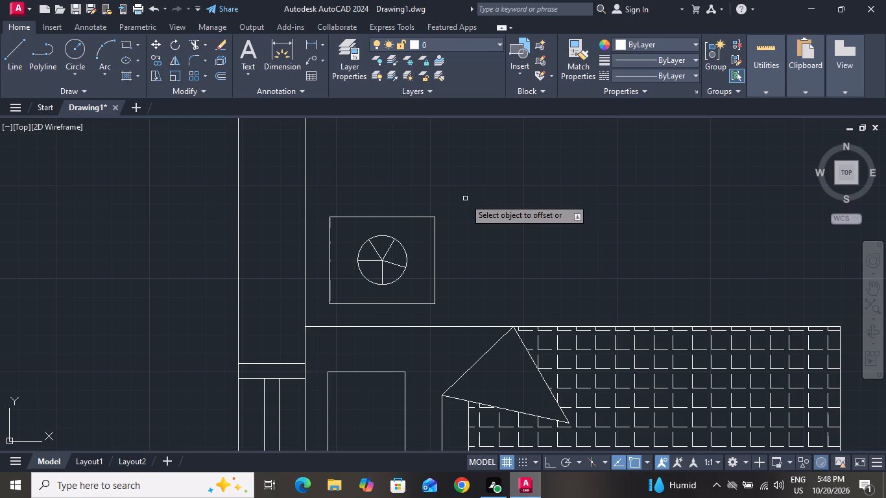
pyautogui.click(429, 217)
pyautogui.click(430, 260)
pyautogui.rightClick(466, 231)
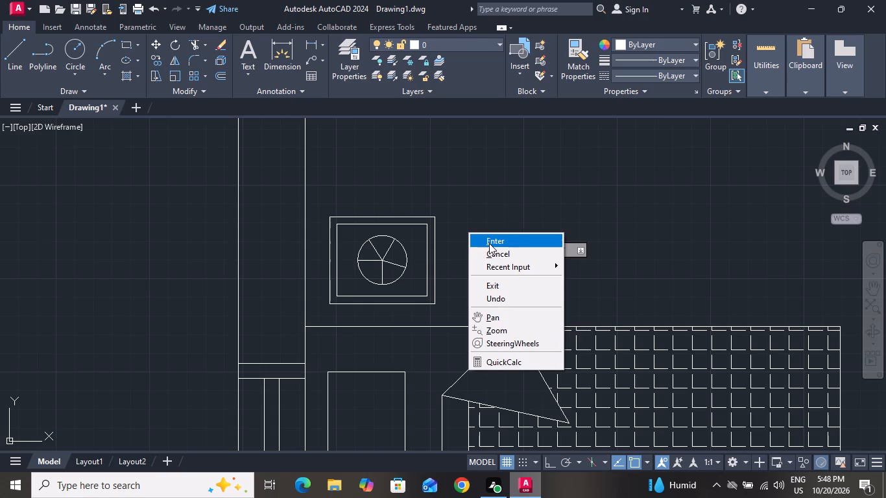
pyautogui.click(492, 255)
# Copy the nightstand with its lamp from the lamp's centre to about 6'-4" straight down, on the bed's other side.
pyautogui.click(461, 201)
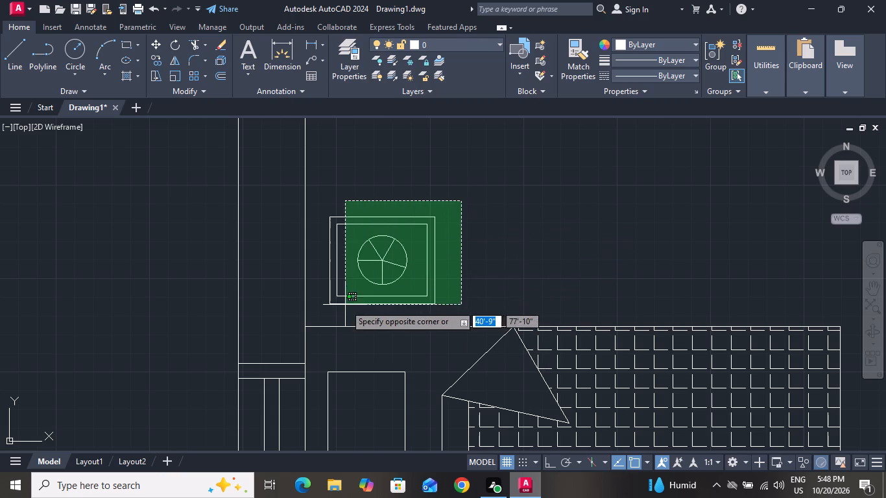
pyautogui.click(325, 308)
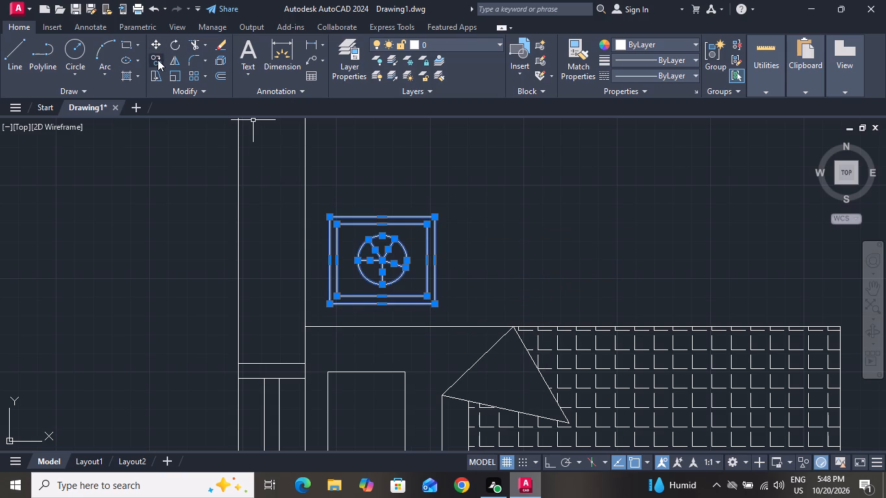
pyautogui.click(158, 60)
pyautogui.click(381, 261)
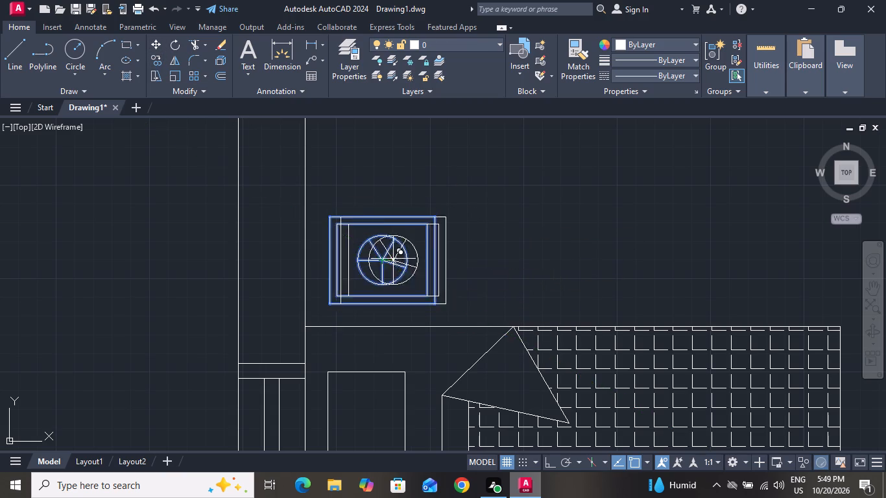
pyautogui.scroll(-4, 396, 250)
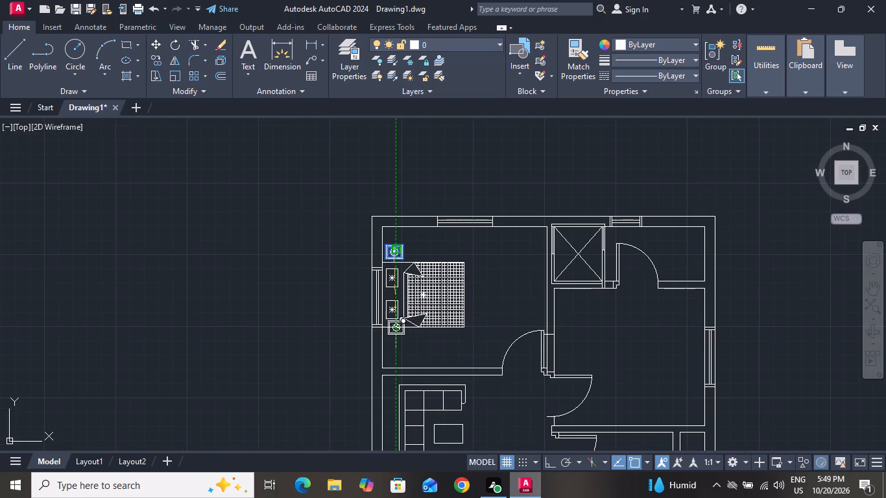
pyautogui.scroll(2, 401, 351)
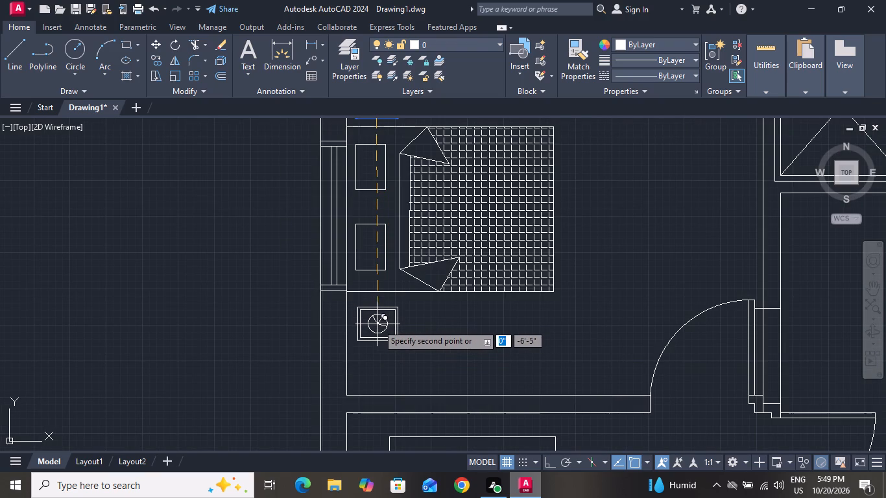
pyautogui.click(376, 320)
pyautogui.rightClick(376, 320)
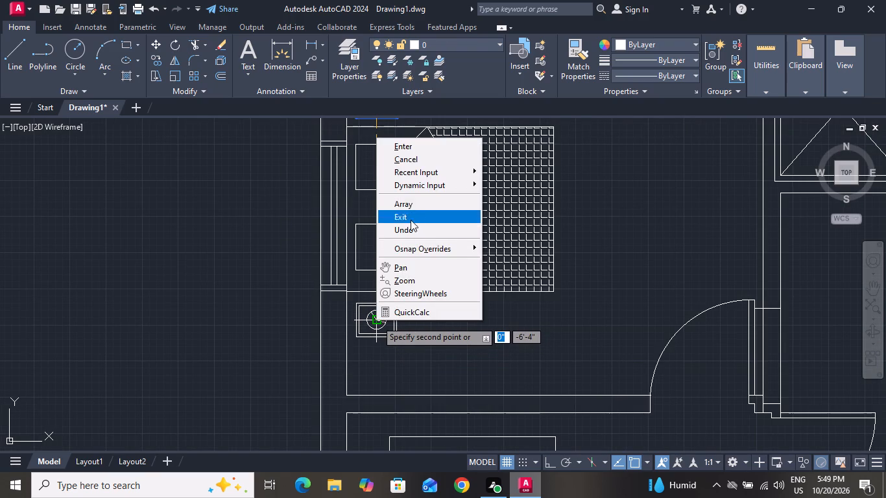
pyautogui.click(417, 159)
# Draw a rectangle about 8" deep and 3'-3" long against the bedroom wall opposite the bed.
pyautogui.scroll(-1, 440, 257)
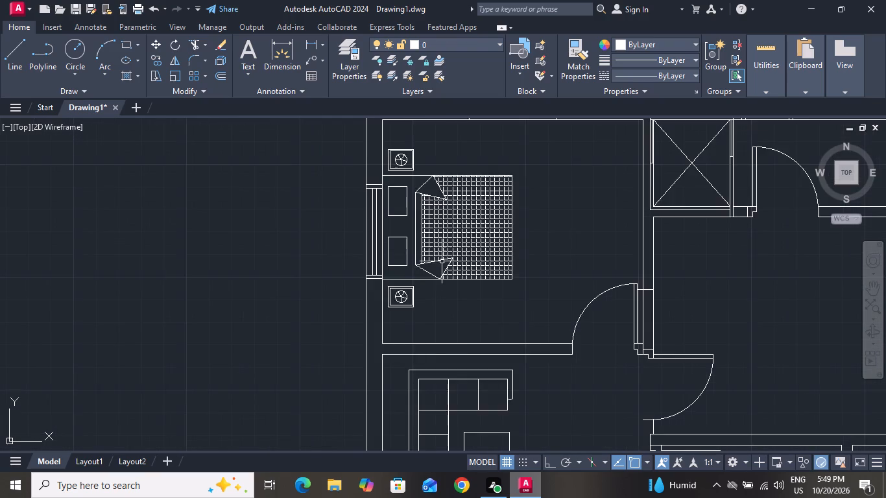
pyautogui.scroll(-1, 442, 262)
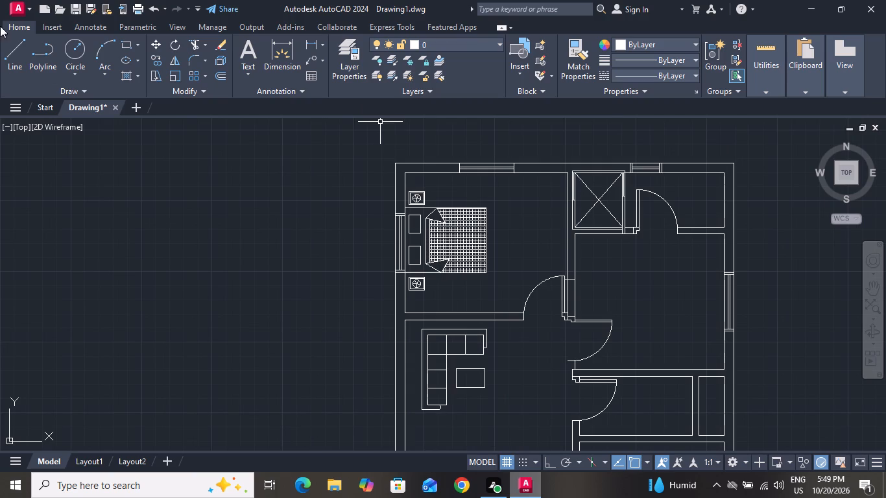
pyautogui.click(127, 41)
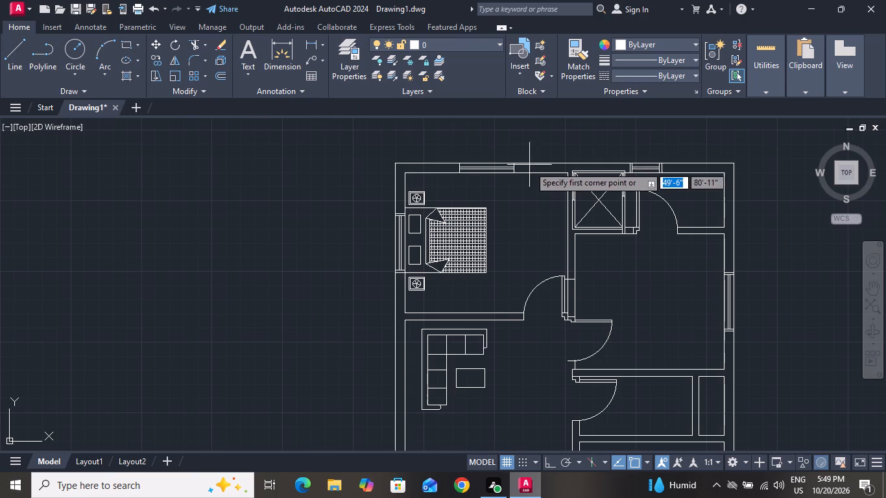
pyautogui.scroll(2, 573, 209)
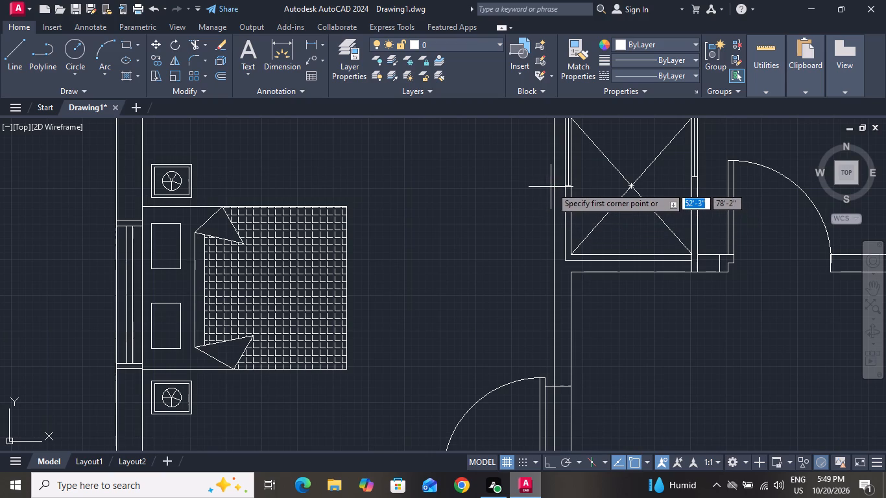
pyautogui.click(552, 184)
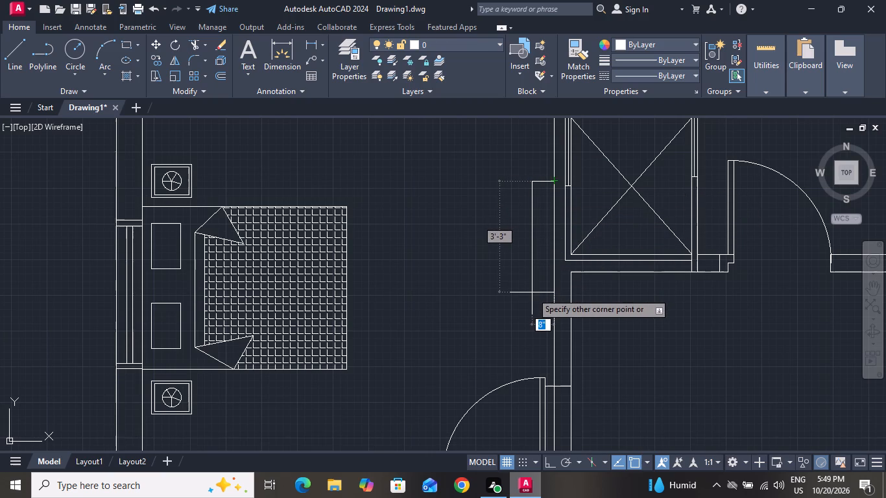
pyautogui.click(532, 293)
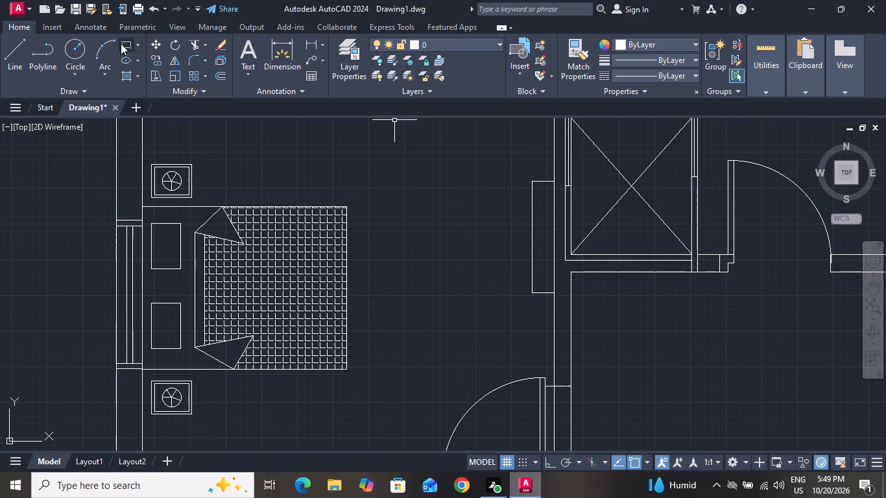
# Draw a slim upright rectangle about 2'-1" long inside the new rectangle on the wall opposite the bed.
pyautogui.click(123, 41)
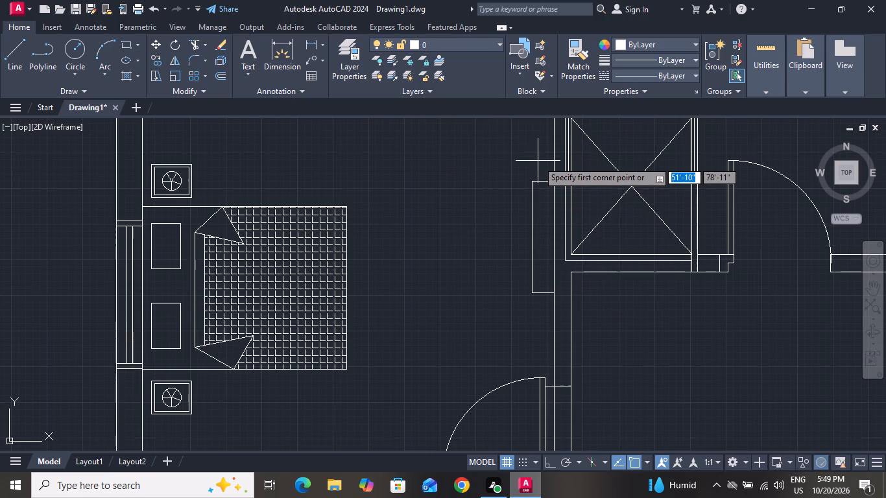
pyautogui.scroll(1, 529, 167)
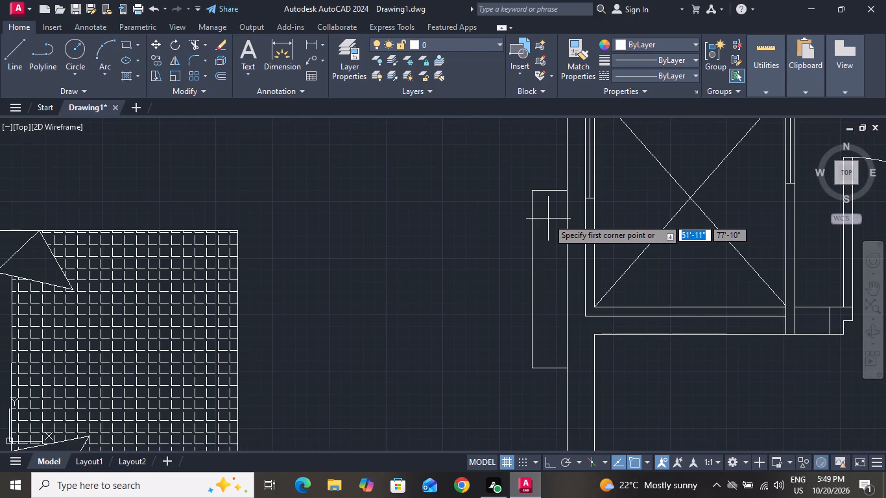
pyautogui.click(548, 228)
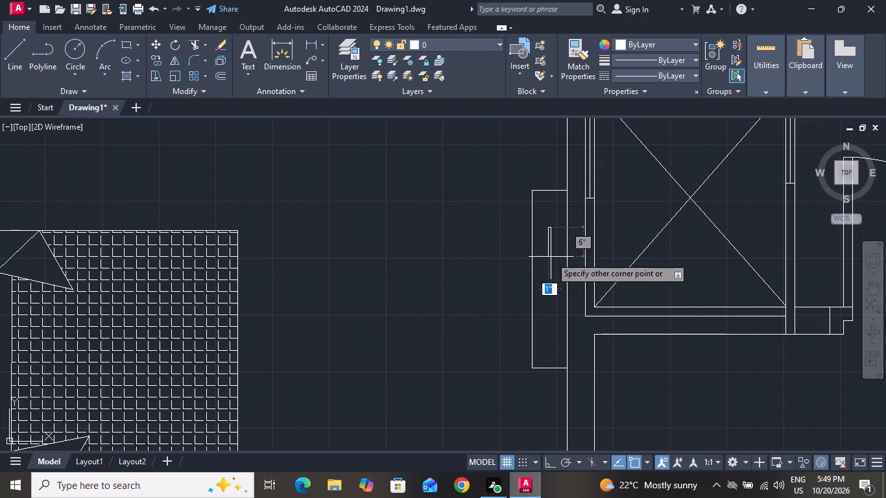
pyautogui.click(542, 341)
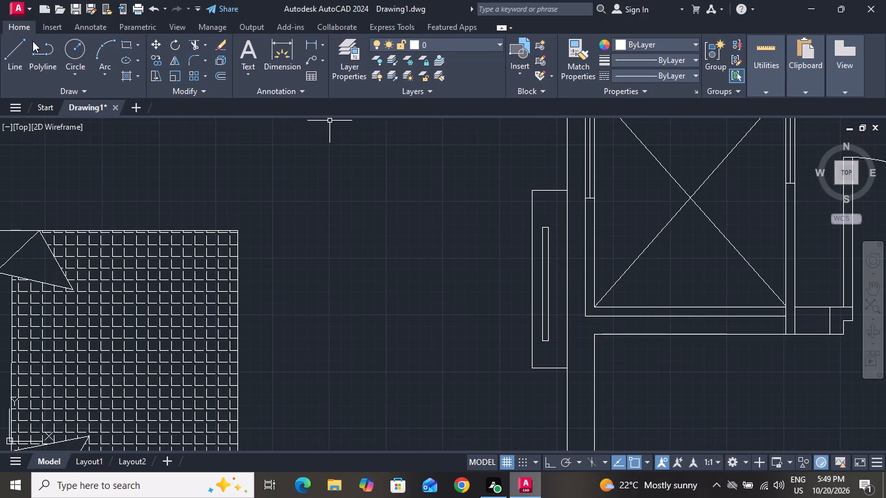
# Draw a short diagonal line of about 1" from near the top of the slim rectangle's wall-side edge.
pyautogui.click(11, 51)
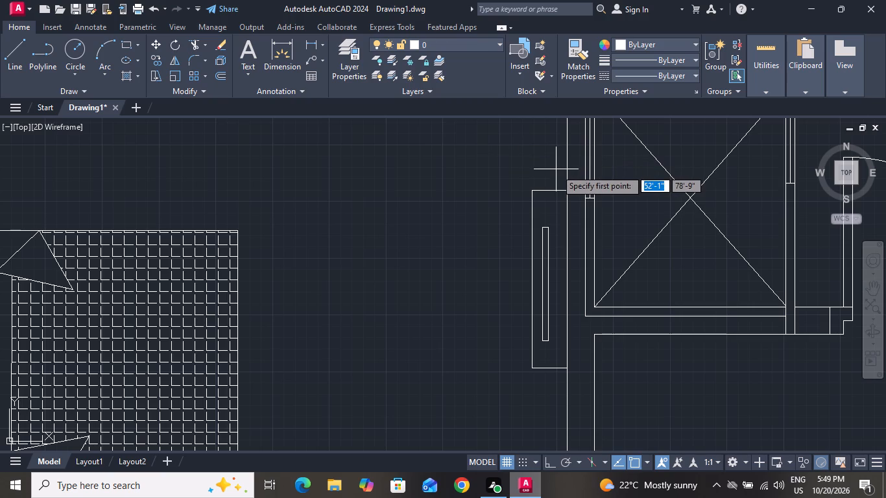
pyautogui.scroll(1, 556, 169)
pyautogui.scroll(2, 562, 307)
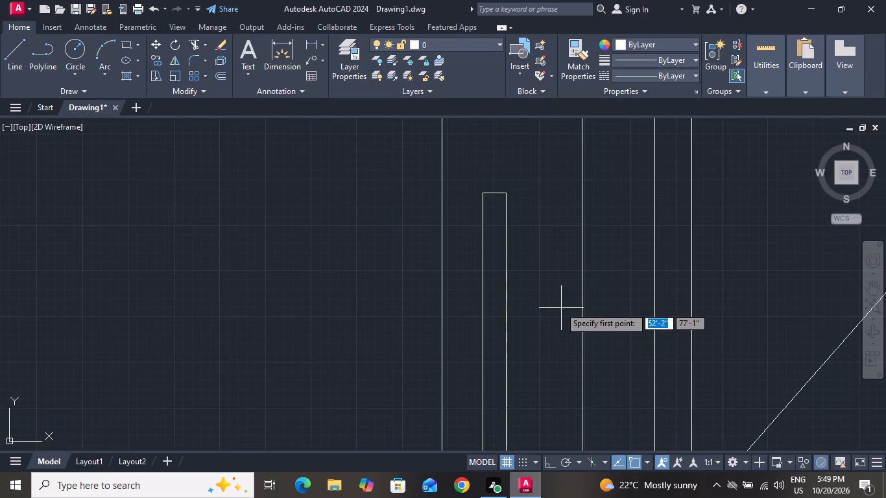
pyautogui.click(507, 244)
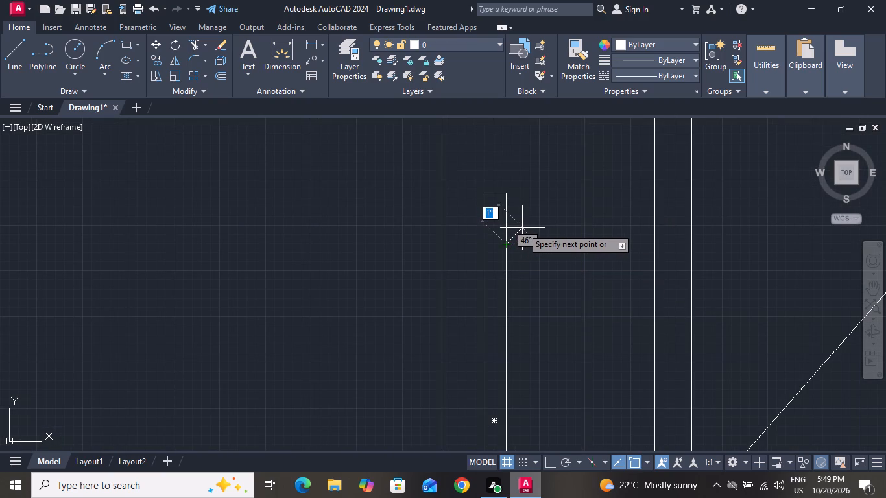
pyautogui.click(516, 230)
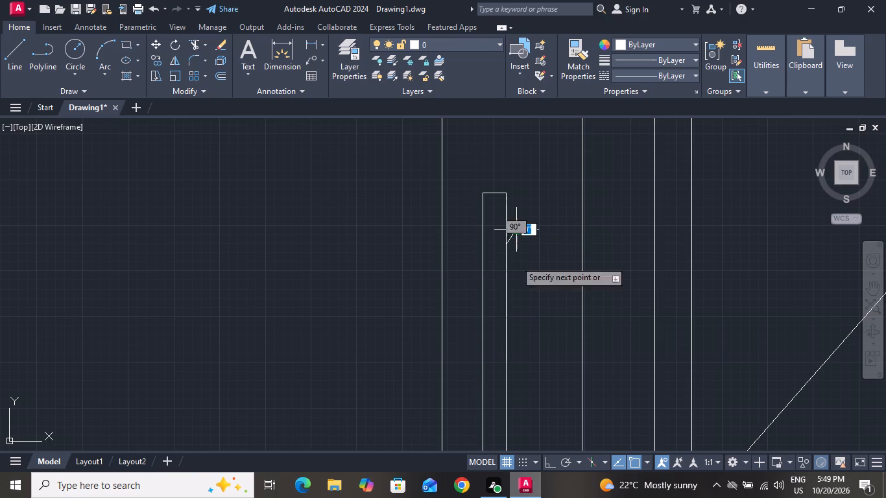
# Turn Ortho on, continue the line straight down near the slim rectangle's lower end, and close it diagonally back to the edge.
pyautogui.scroll(-3, 513, 327)
pyautogui.scroll(1, 529, 344)
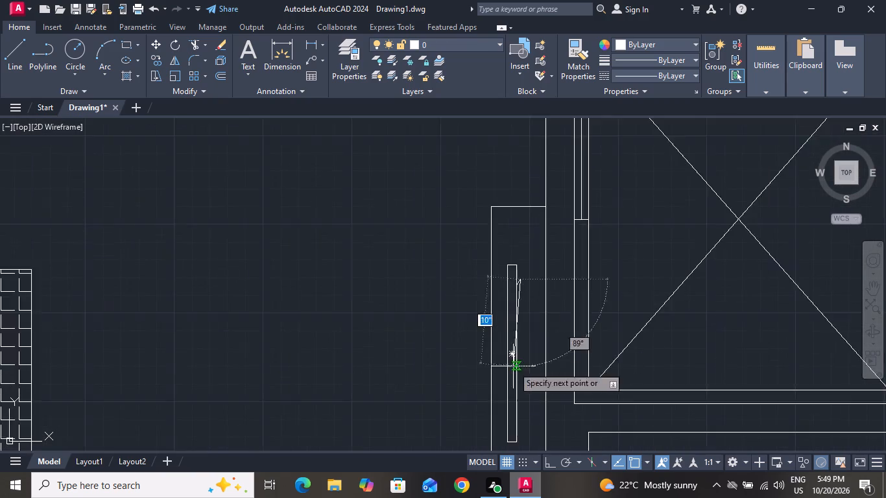
pyautogui.scroll(2, 509, 376)
pyautogui.scroll(-2, 527, 372)
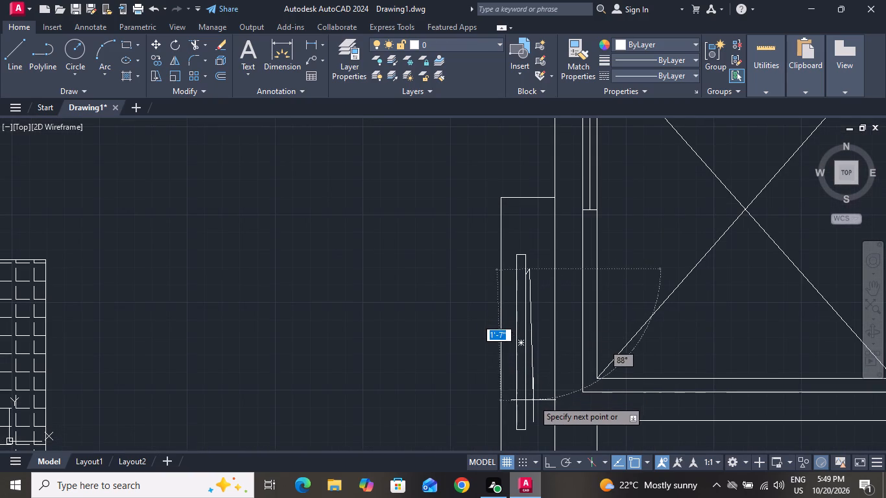
pyautogui.click(547, 458)
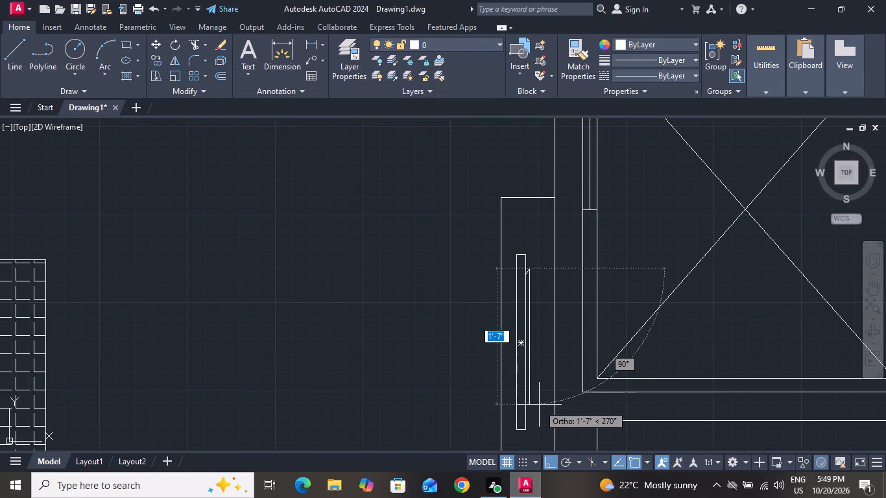
pyautogui.scroll(1, 540, 399)
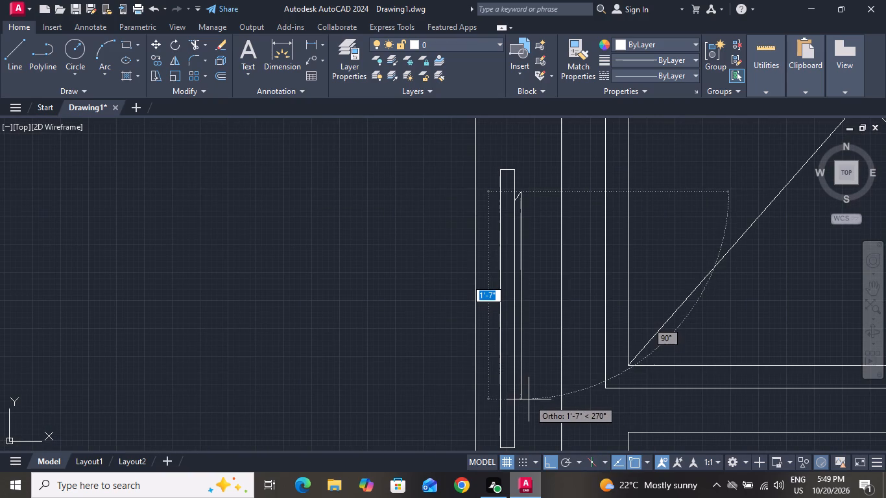
pyautogui.click(523, 413)
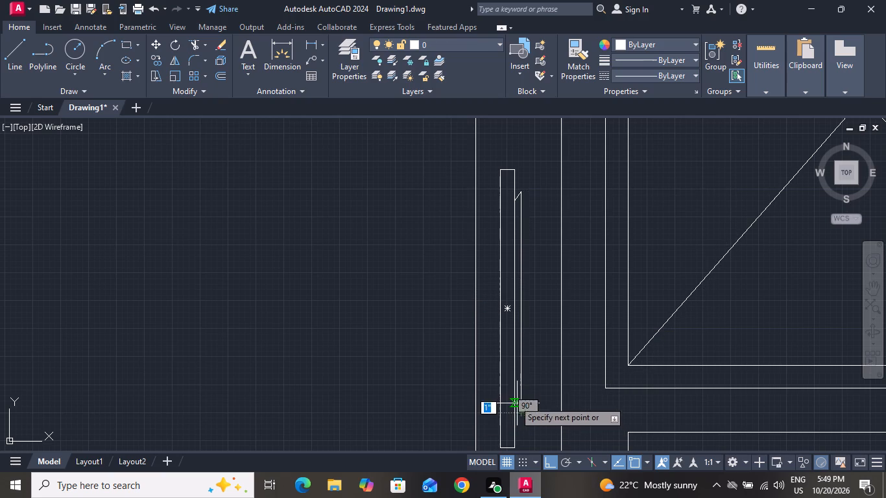
pyautogui.scroll(3, 512, 397)
pyautogui.click(511, 396)
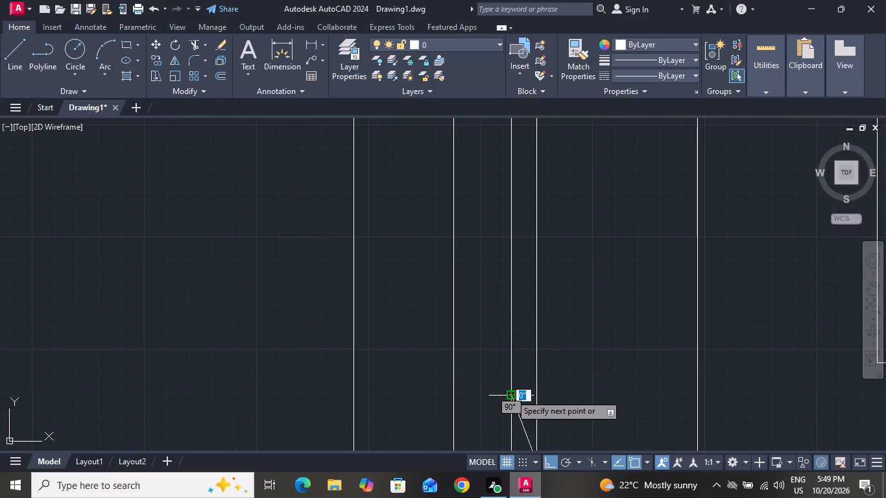
pyautogui.rightClick(510, 394)
pyautogui.click(543, 257)
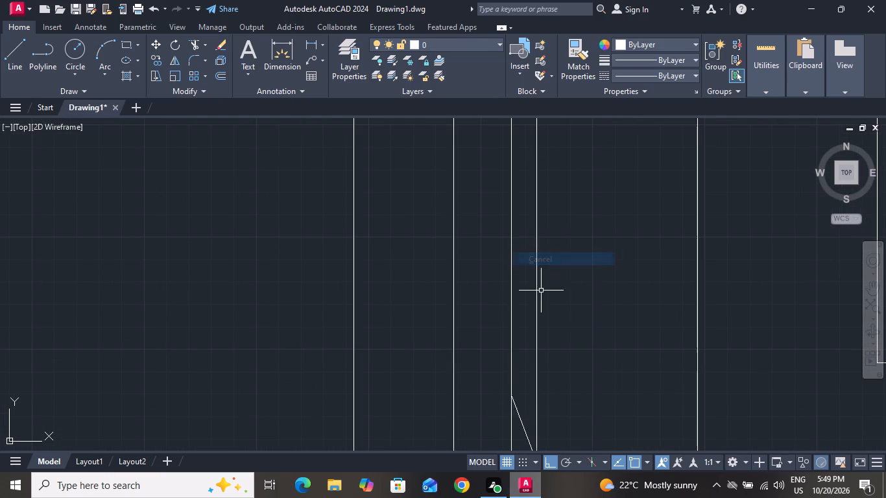
# Apply a SOLID hatch to the rectangle against the wall, around the narrow line outline.
pyautogui.scroll(-4, 539, 300)
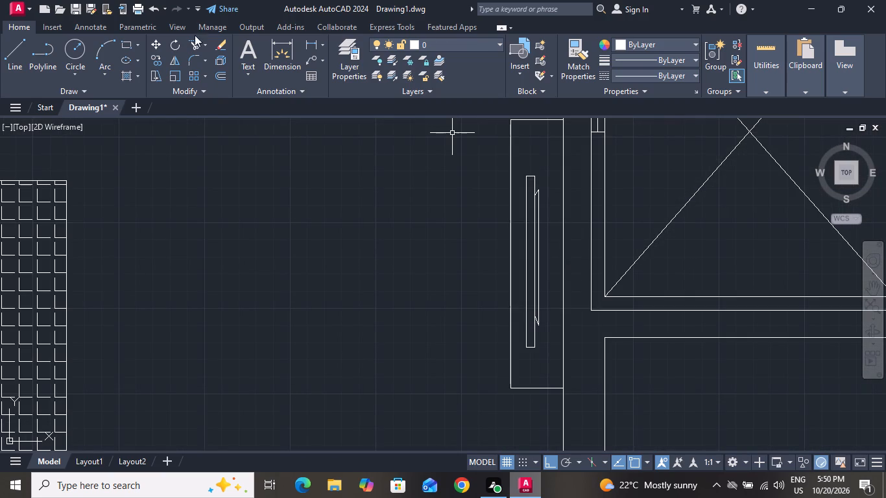
pyautogui.click(126, 71)
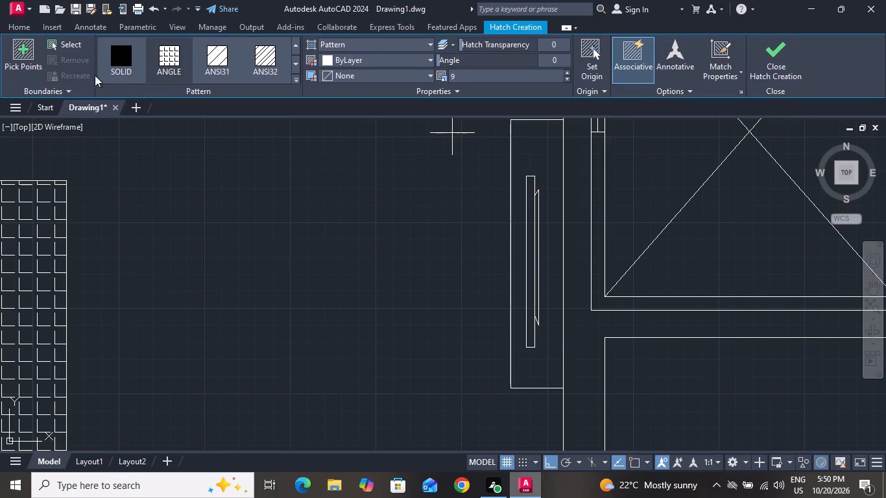
pyautogui.click(128, 64)
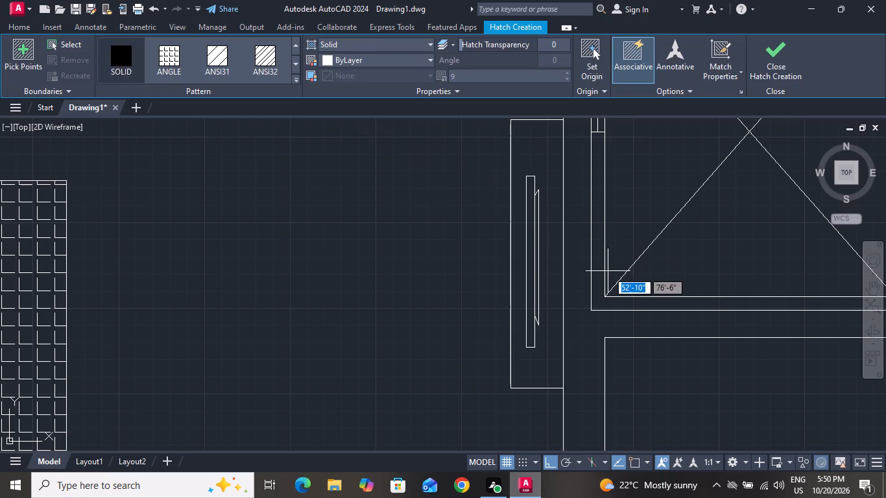
pyautogui.scroll(2, 608, 271)
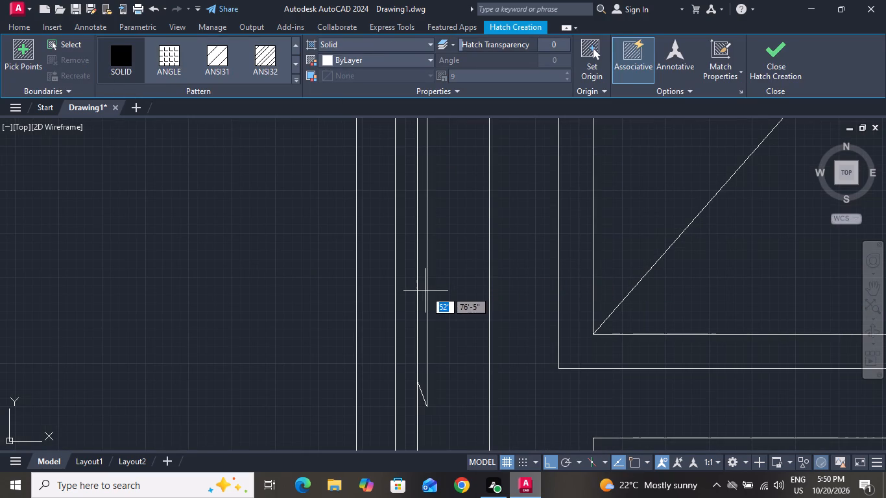
pyautogui.click(425, 290)
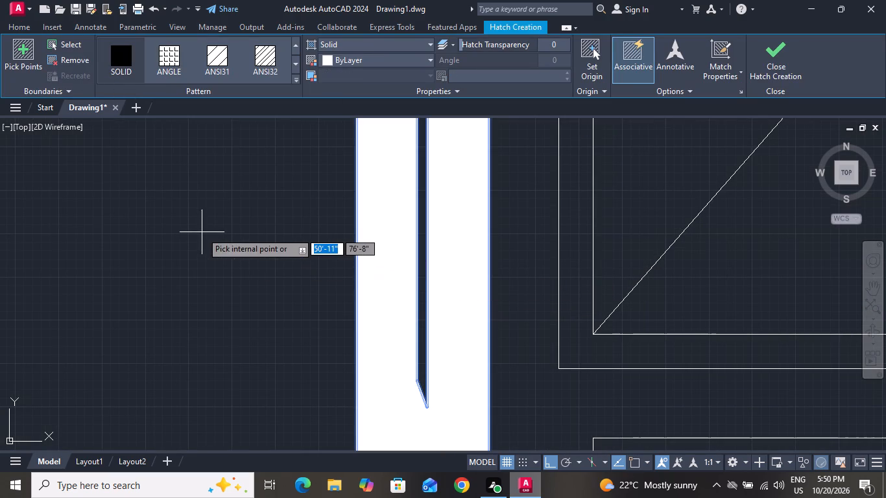
pyautogui.rightClick(202, 232)
pyautogui.click(223, 251)
pyautogui.scroll(-3, 280, 261)
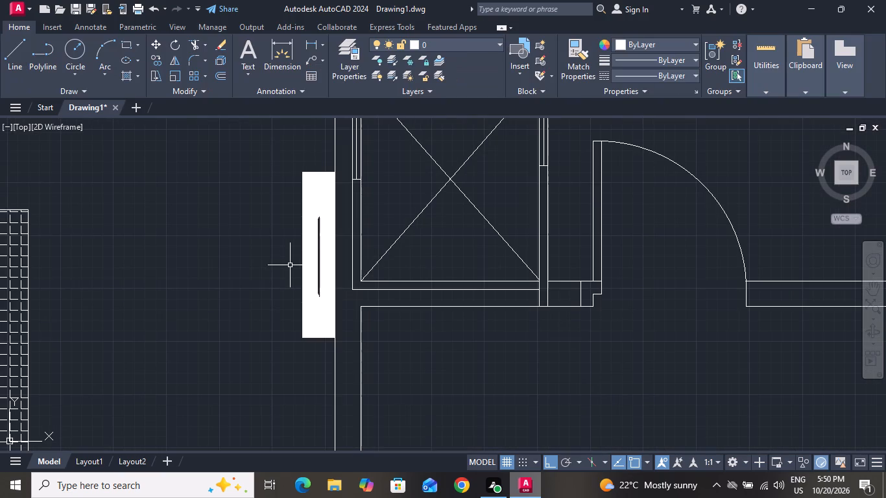
# Change the colour of the wall unit's solid hatch to black (0,0,0).
pyautogui.click(326, 200)
pyautogui.click(370, 60)
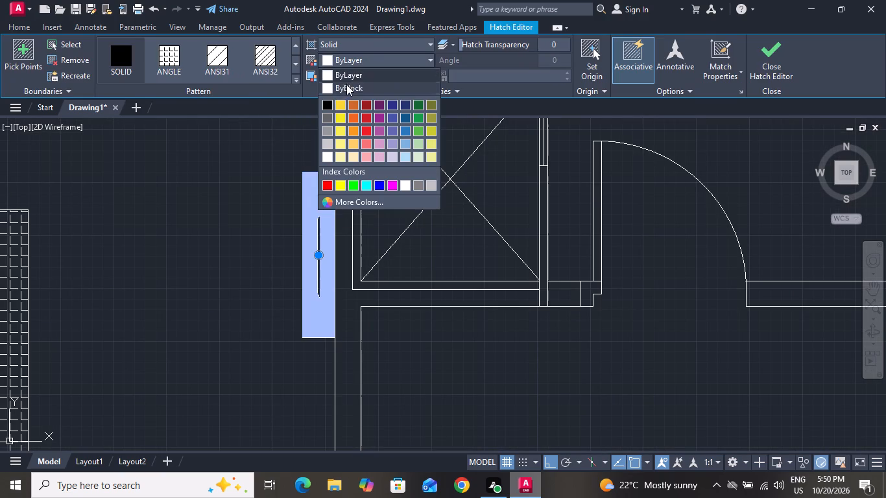
pyautogui.click(328, 101)
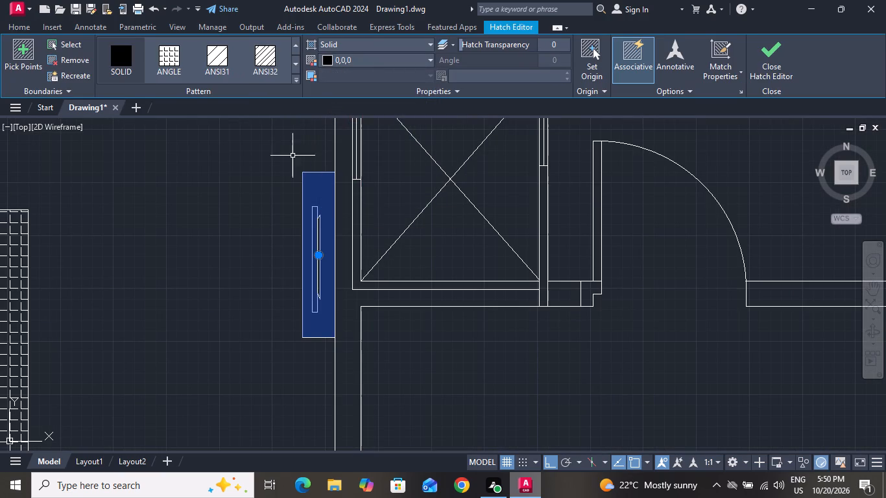
pyautogui.rightClick(253, 178)
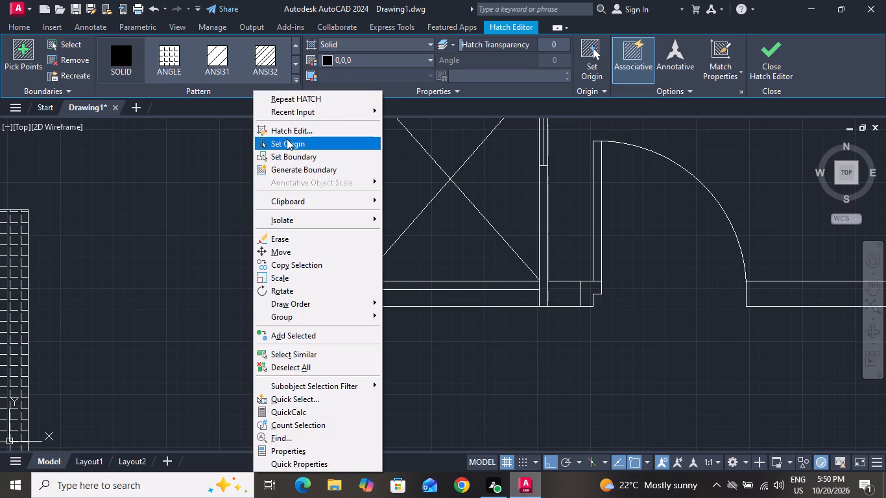
pyautogui.click(164, 230)
pyautogui.click(165, 221)
pyautogui.rightClick(165, 220)
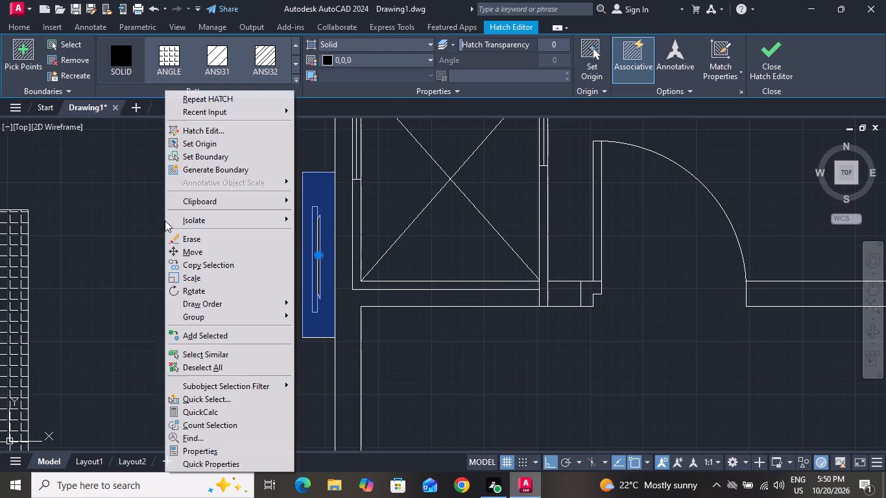
pyautogui.click(144, 226)
pyautogui.click(141, 234)
pyautogui.scroll(-2, 338, 225)
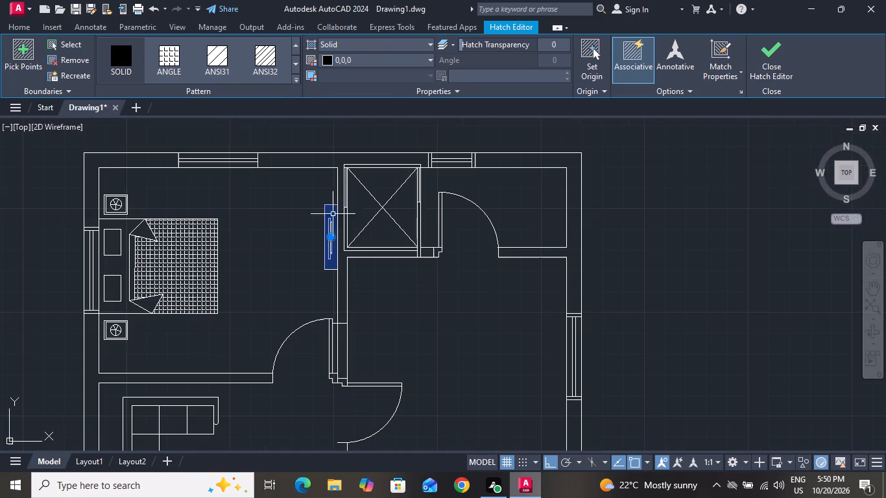
# Draw a long, shallow rectangle in the bedroom against the wall shared with the sofa room, between the nightstand and the door.
pyautogui.click(18, 31)
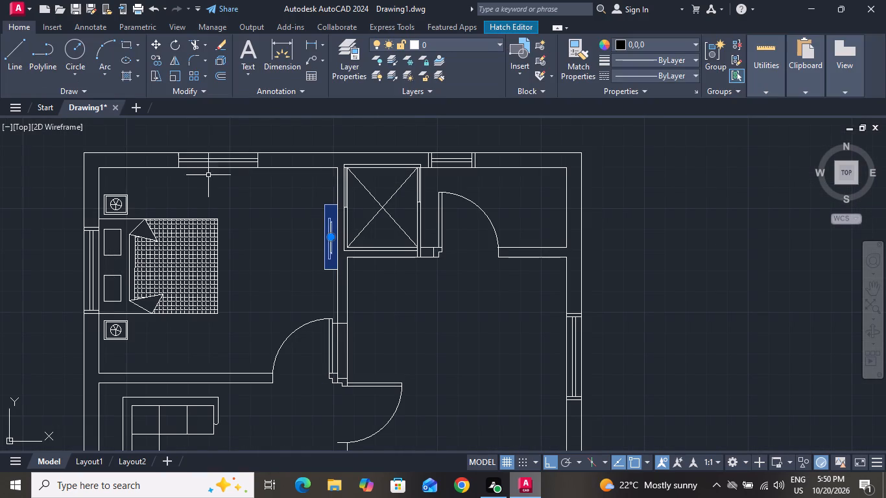
pyautogui.scroll(-1, 285, 230)
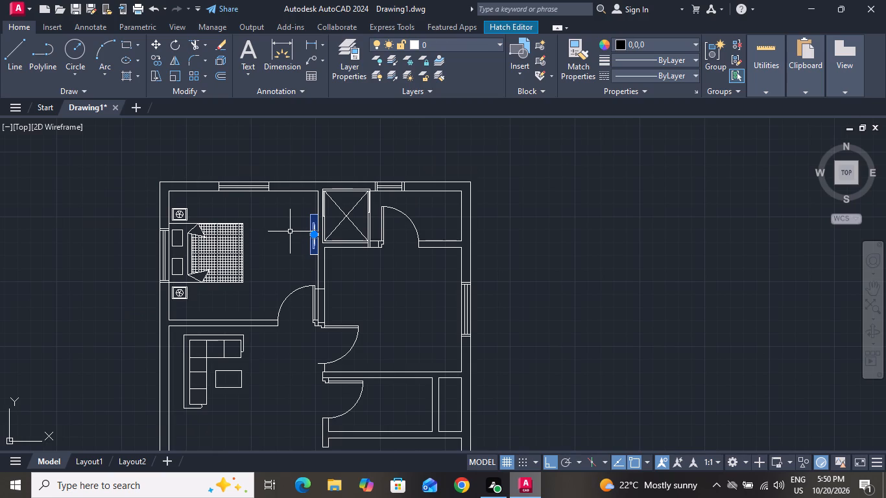
pyautogui.click(126, 43)
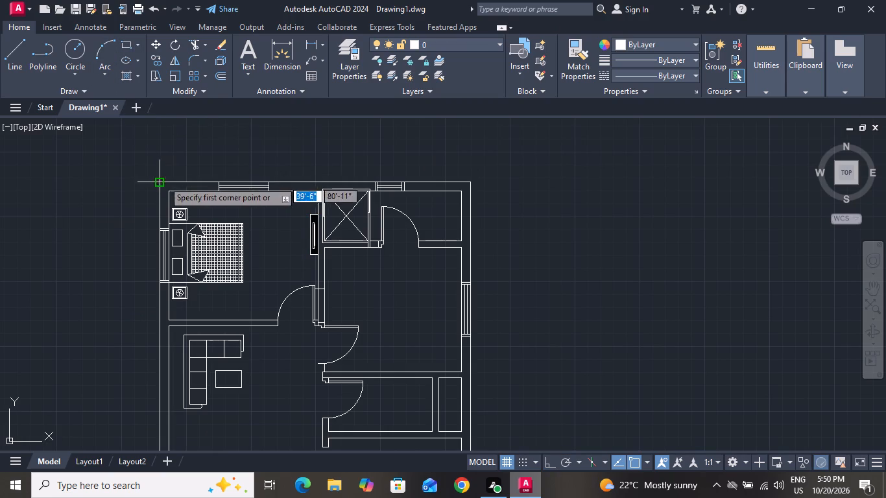
pyautogui.scroll(1, 288, 342)
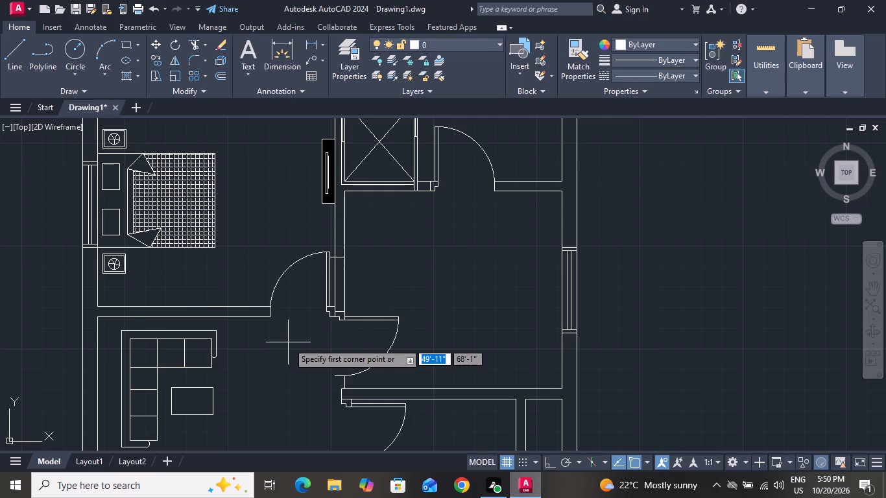
pyautogui.scroll(-1, 279, 270)
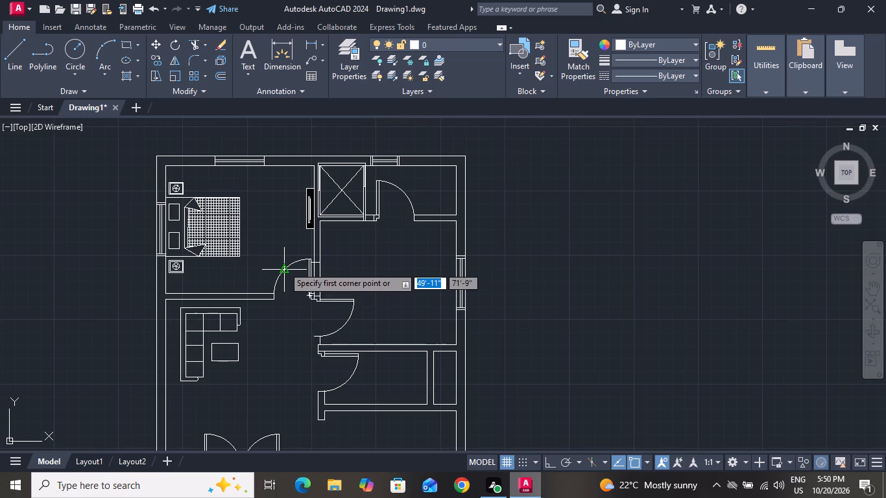
pyautogui.scroll(2, 219, 289)
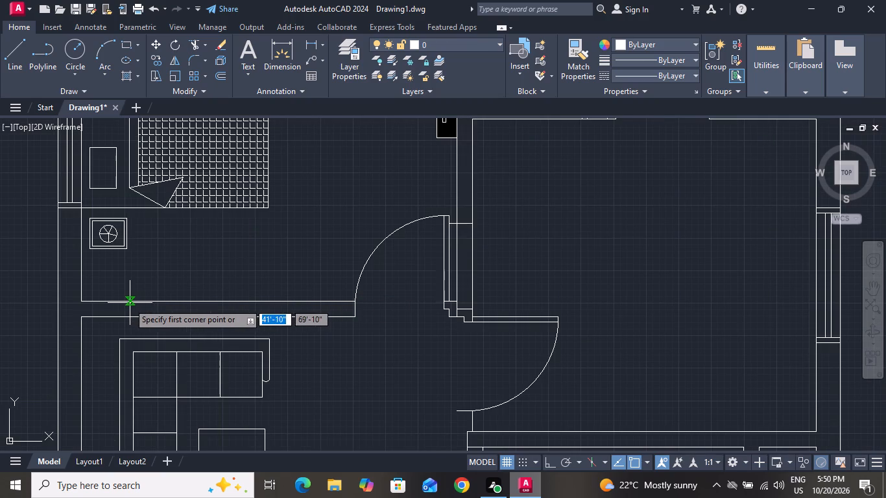
pyautogui.click(128, 303)
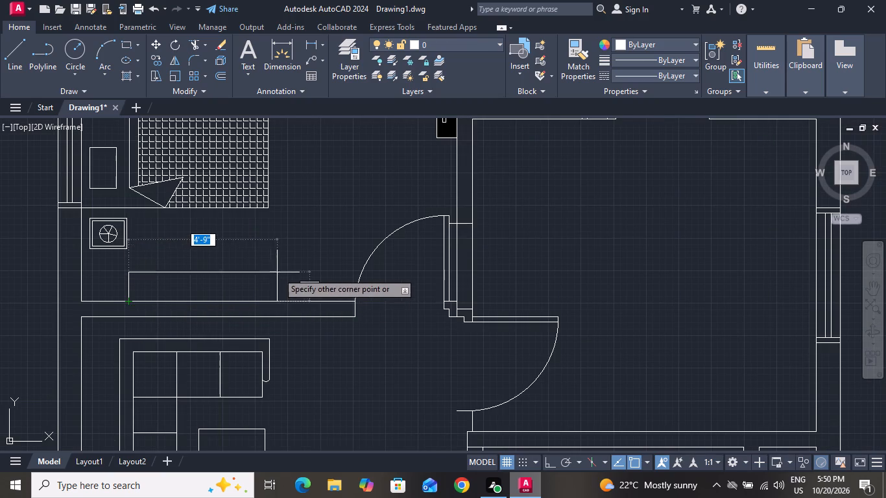
pyautogui.click(298, 267)
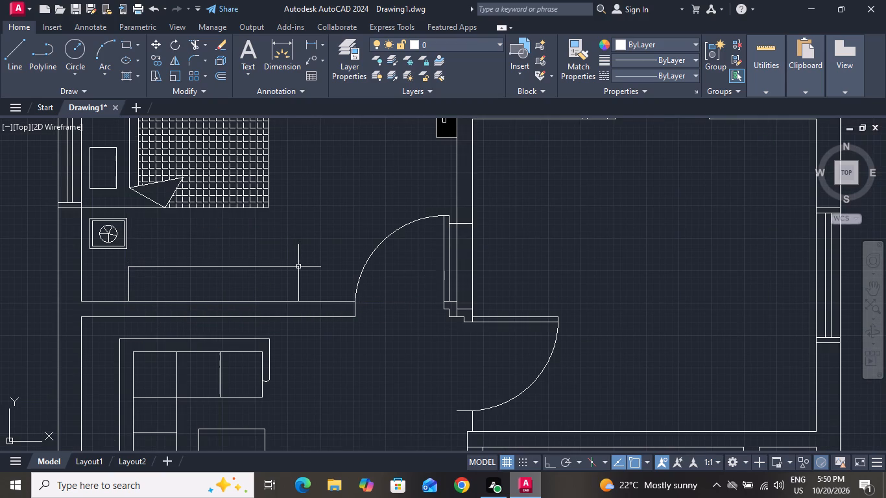
# Draw a horizontal line through the middle of the new rectangle, joining the midpoints of its short sides.
pyautogui.click(10, 45)
pyautogui.scroll(1, 150, 277)
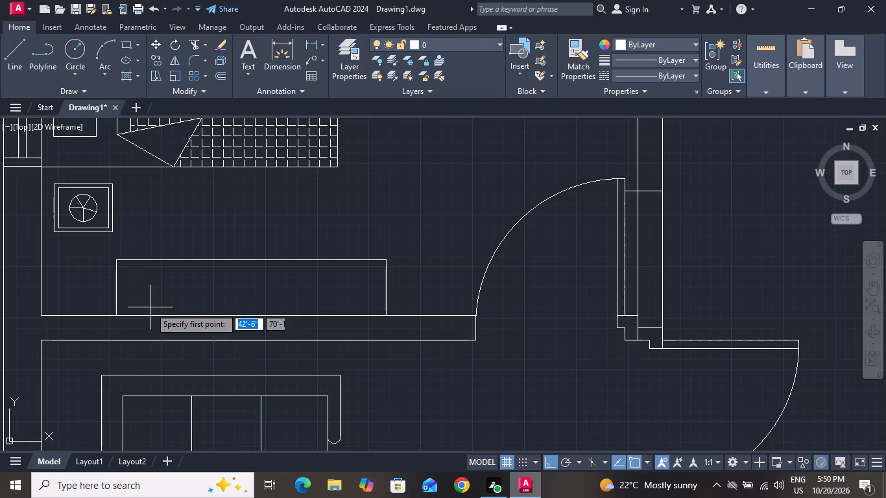
pyautogui.click(112, 289)
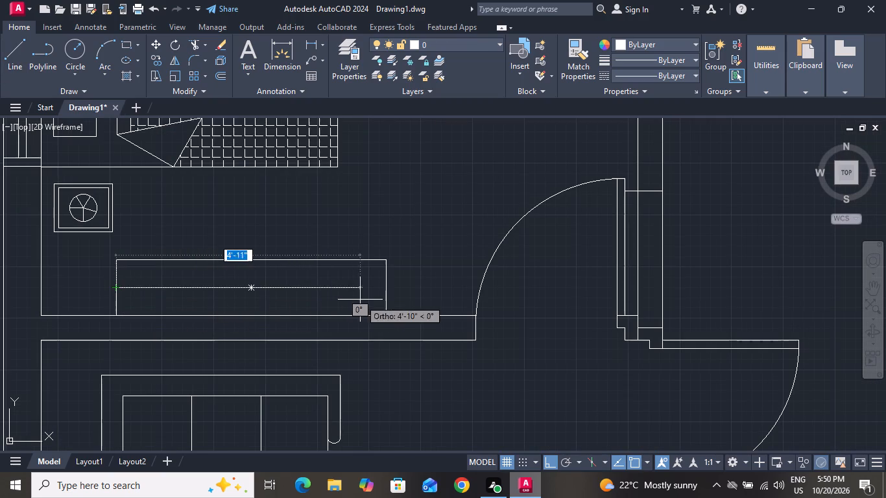
pyautogui.click(387, 287)
pyautogui.rightClick(387, 286)
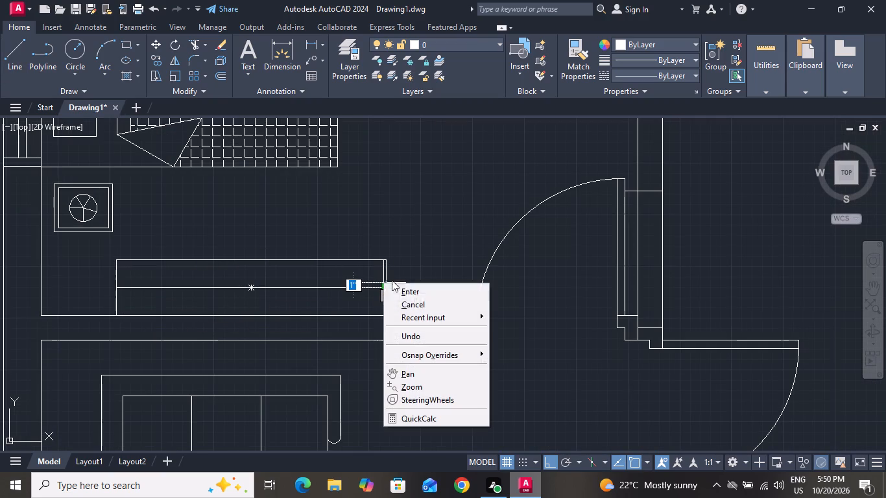
pyautogui.click(393, 298)
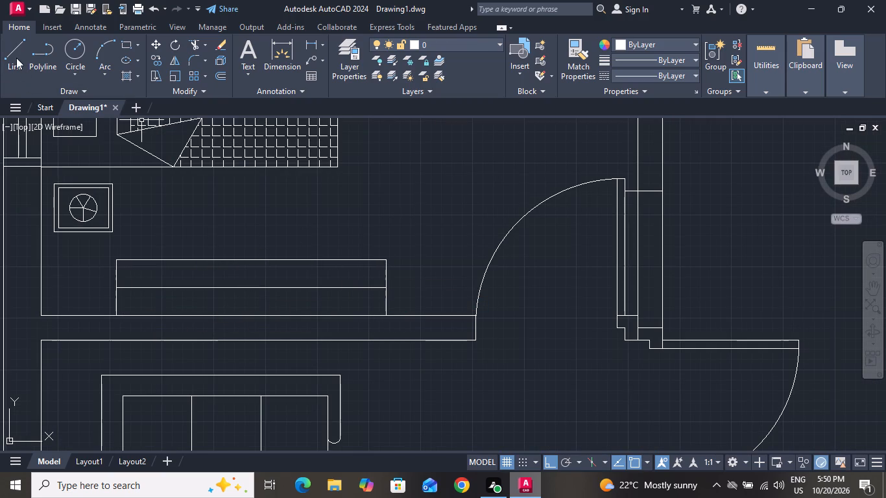
# Draw a short vertical line about 8" long across the rectangle's centre line, near the end closest to the nightstand.
pyautogui.click(15, 57)
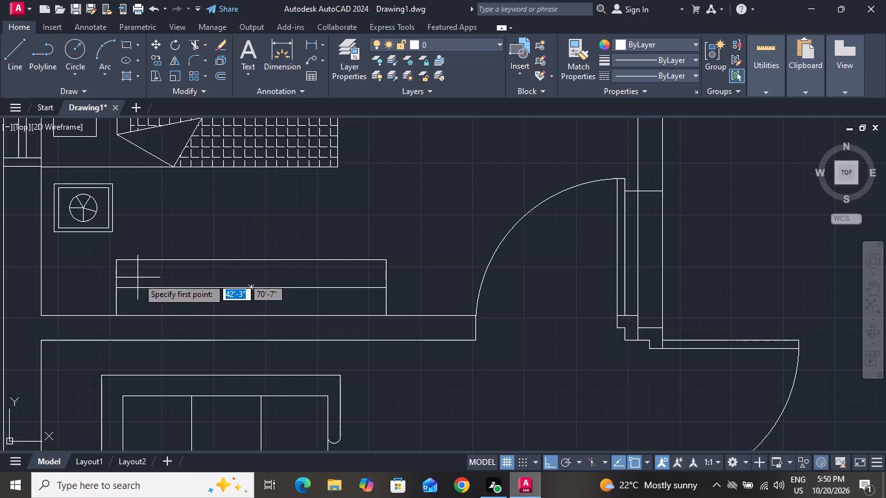
pyautogui.click(134, 273)
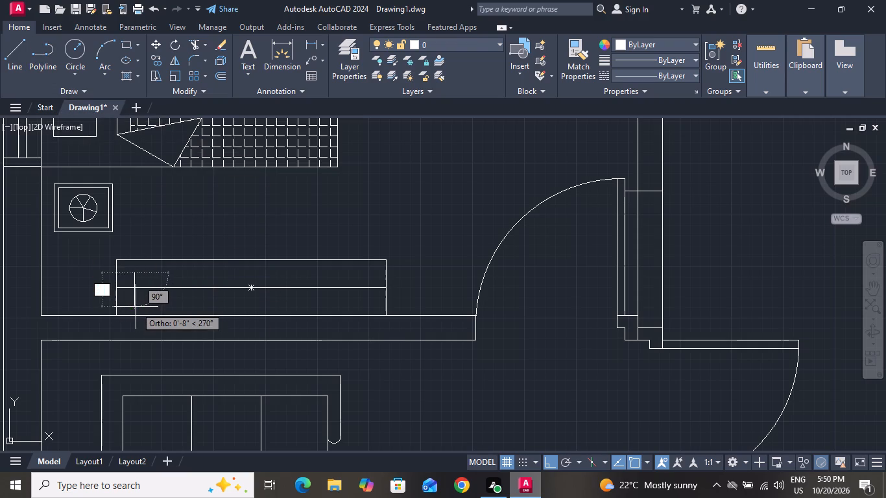
pyautogui.click(135, 303)
pyautogui.rightClick(134, 303)
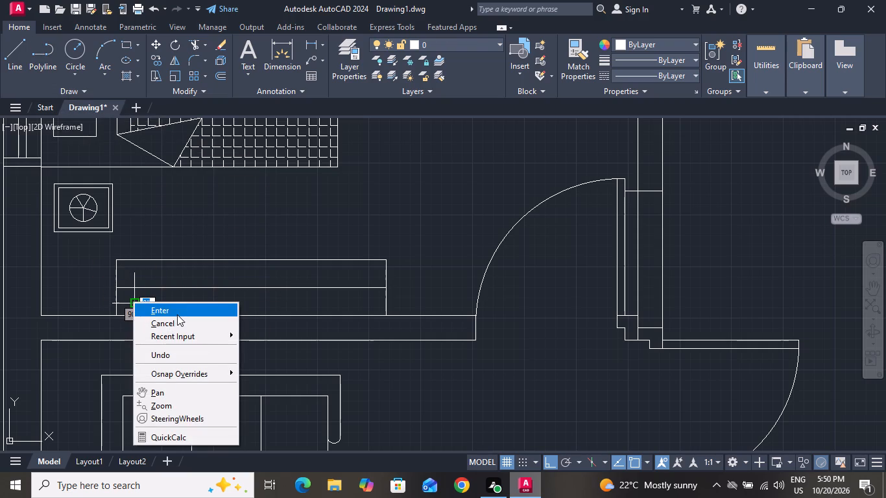
pyautogui.click(177, 318)
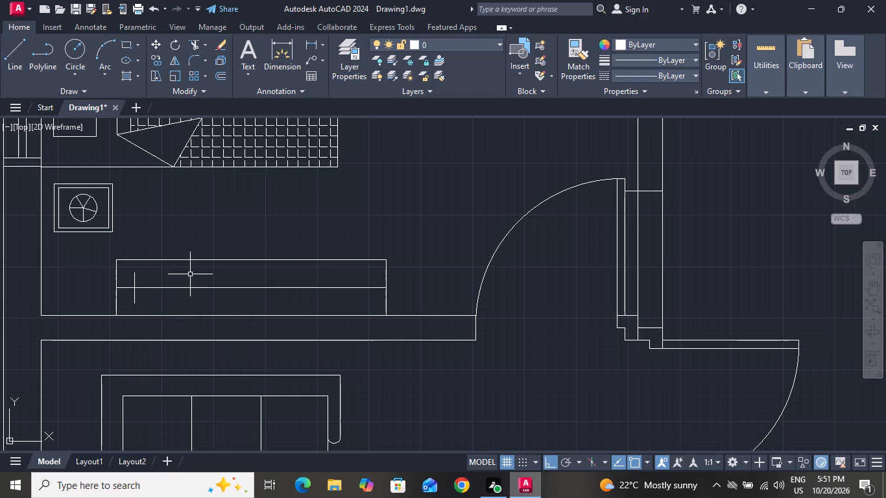
# Offset the short vertical line repeatedly at 2" spacing along the rectangle's centre line towards the door.
pyautogui.press('o')
pyautogui.press('space')
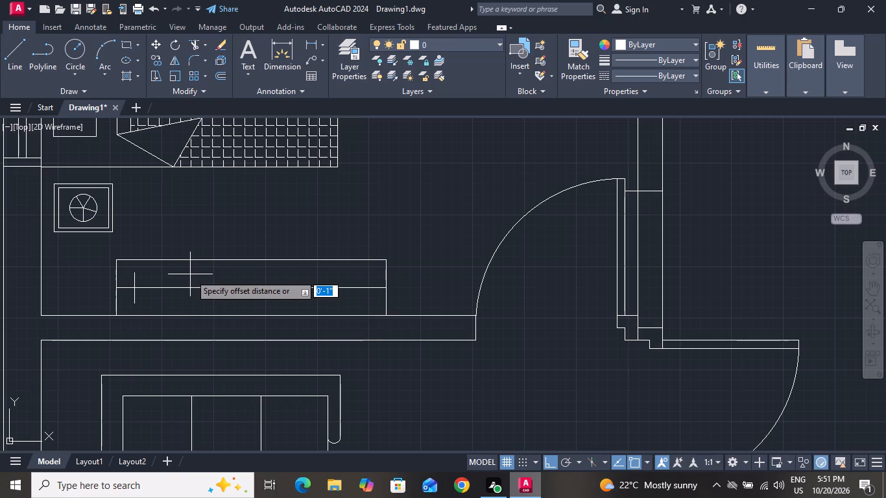
pyautogui.press('2')
pyautogui.hotkey('shift', '"')
pyautogui.press('Return')
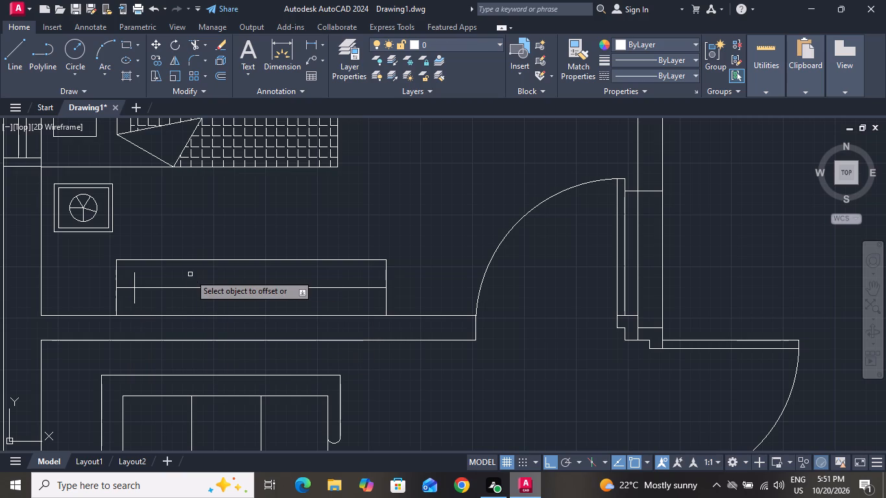
pyautogui.click(136, 295)
pyautogui.click(155, 298)
pyautogui.click(143, 296)
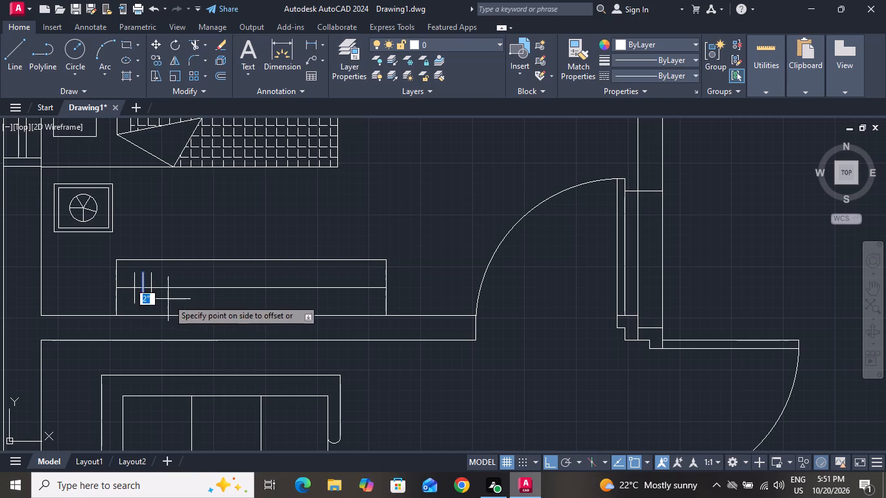
pyautogui.click(168, 299)
pyautogui.click(152, 301)
pyautogui.click(160, 301)
pyautogui.click(160, 301)
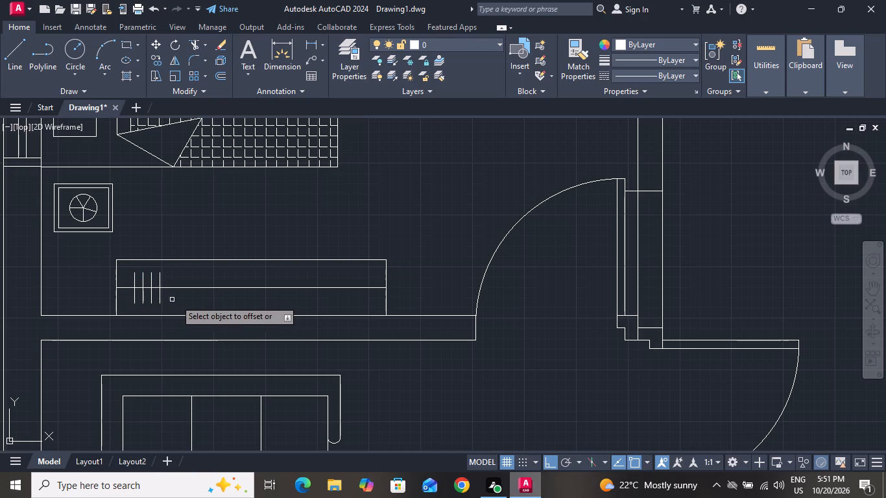
pyautogui.click(185, 301)
pyautogui.click(161, 299)
pyautogui.click(171, 298)
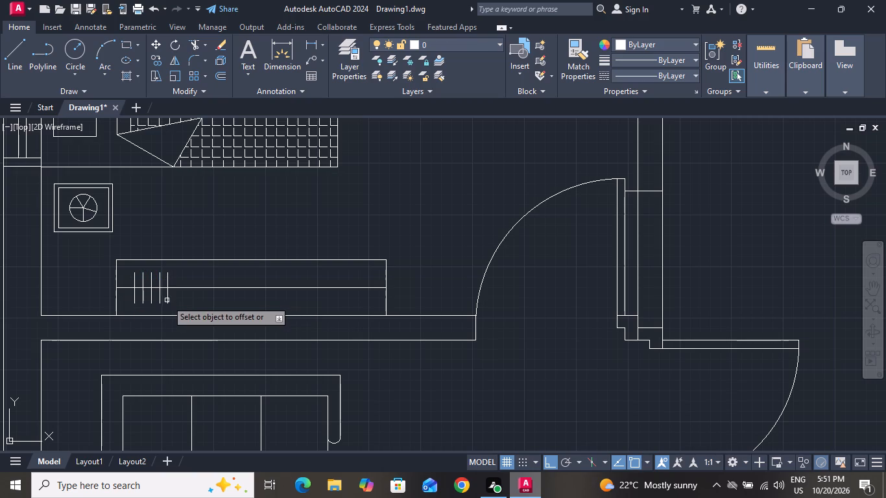
pyautogui.click(169, 300)
pyautogui.click(175, 300)
pyautogui.click(176, 300)
pyautogui.click(200, 298)
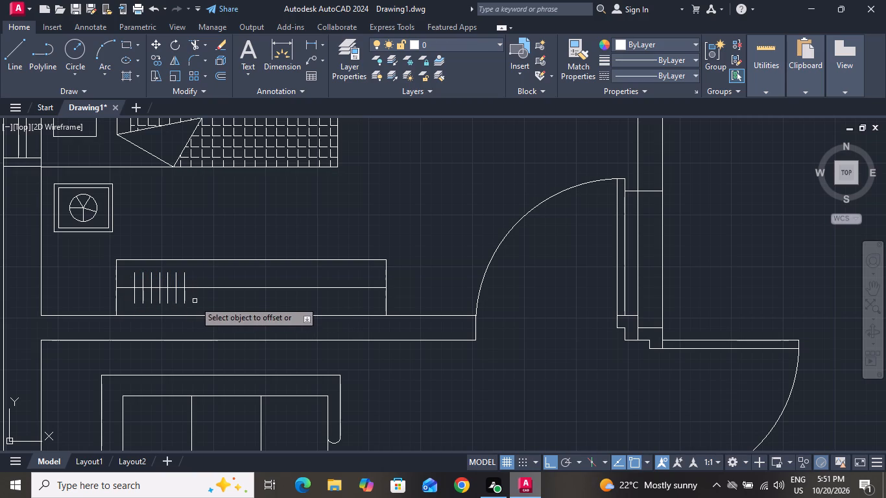
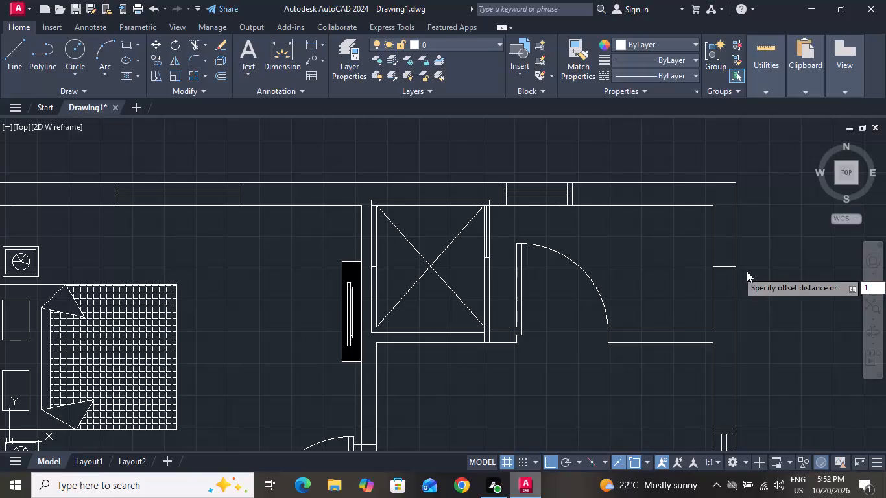
# Offset the short line across the small room's outer side wall by 1' to both sides.
pyautogui.press("'")
pyautogui.press('Return')
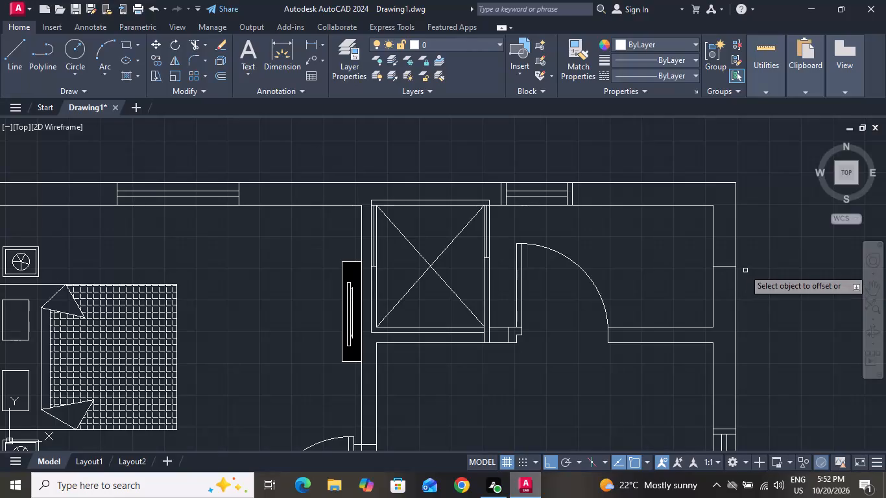
pyautogui.click(725, 265)
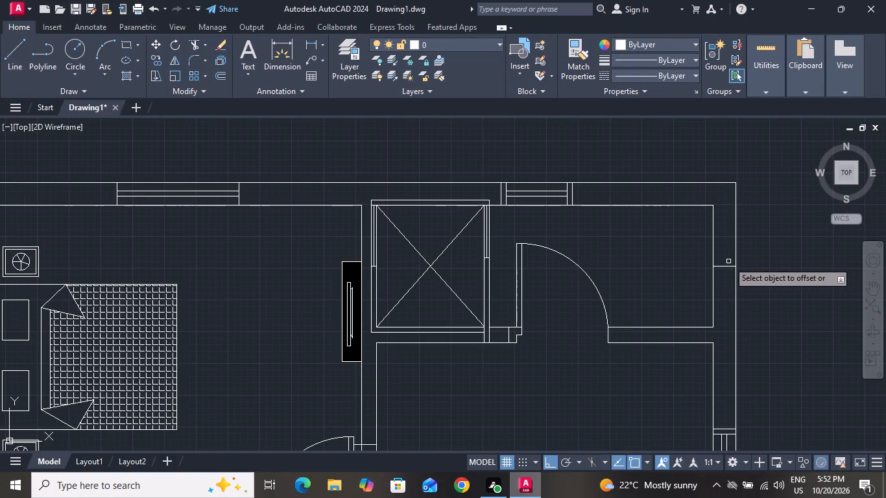
pyautogui.click(728, 274)
pyautogui.click(724, 265)
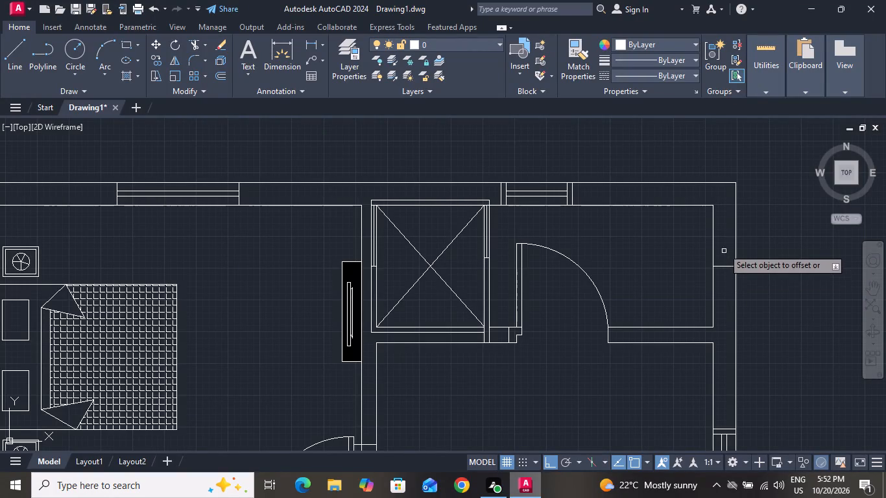
pyautogui.click(722, 232)
pyautogui.click(728, 267)
pyautogui.click(723, 228)
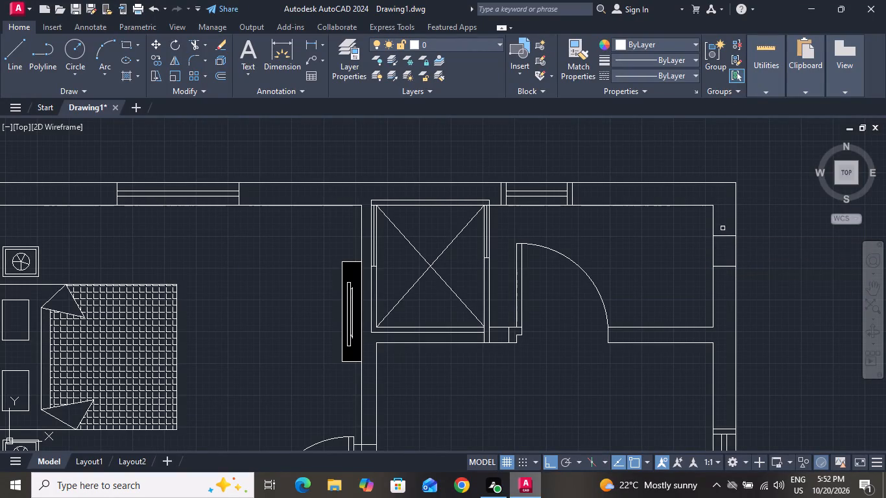
pyautogui.click(726, 265)
pyautogui.click(717, 266)
pyautogui.click(750, 311)
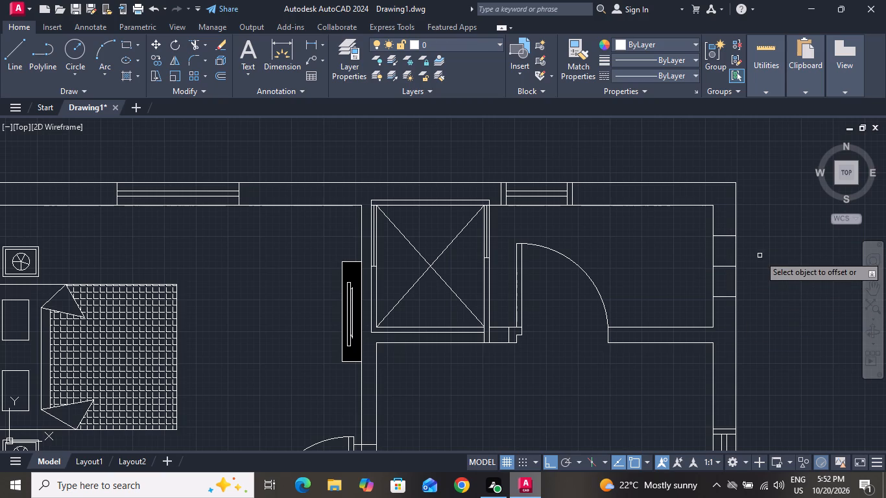
pyautogui.rightClick(761, 252)
pyautogui.click(779, 270)
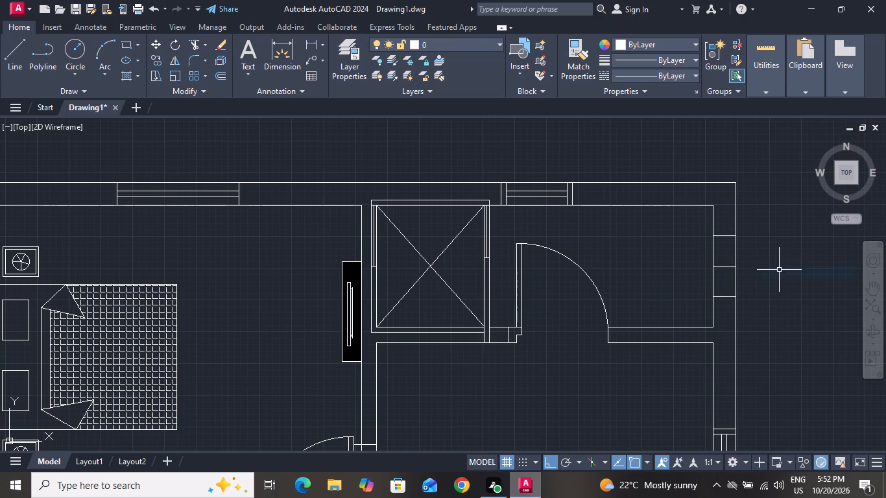
# Offset the two outer lines across the side wall outward by 1" to form the window's end frames.
pyautogui.press('o')
pyautogui.press('space')
pyautogui.press('1')
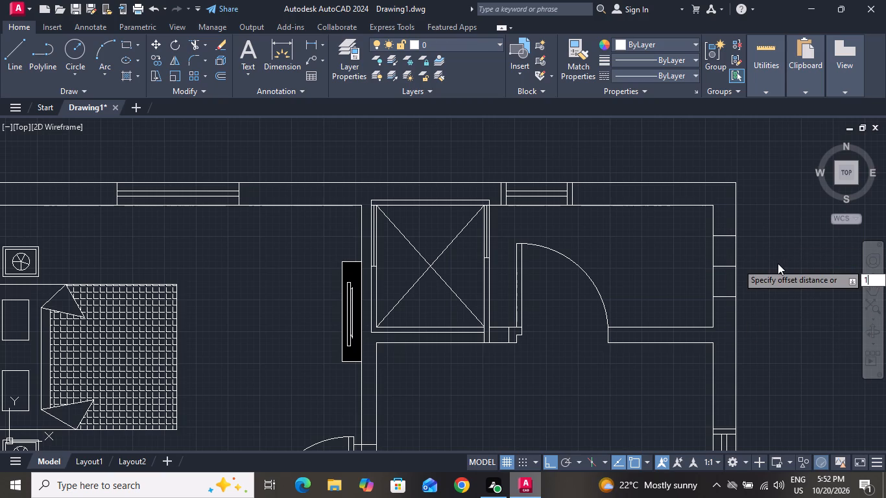
pyautogui.hotkey('shift', '"')
pyautogui.press('Return')
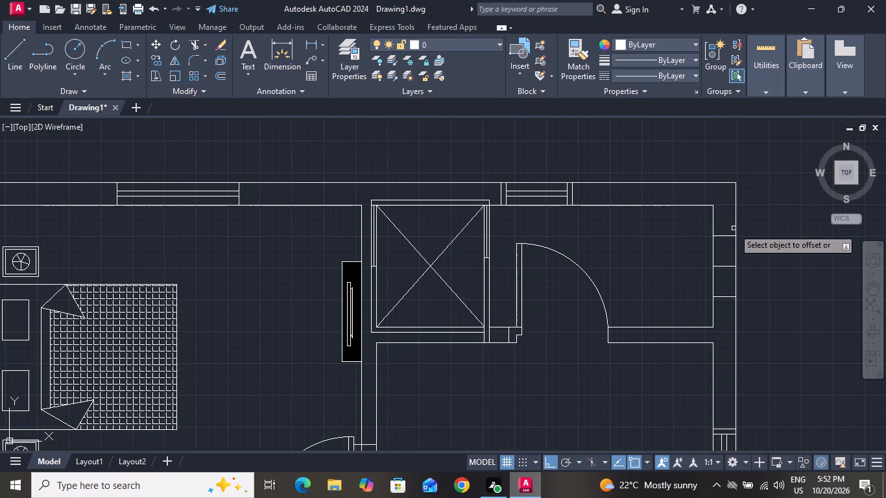
pyautogui.click(728, 236)
pyautogui.click(726, 222)
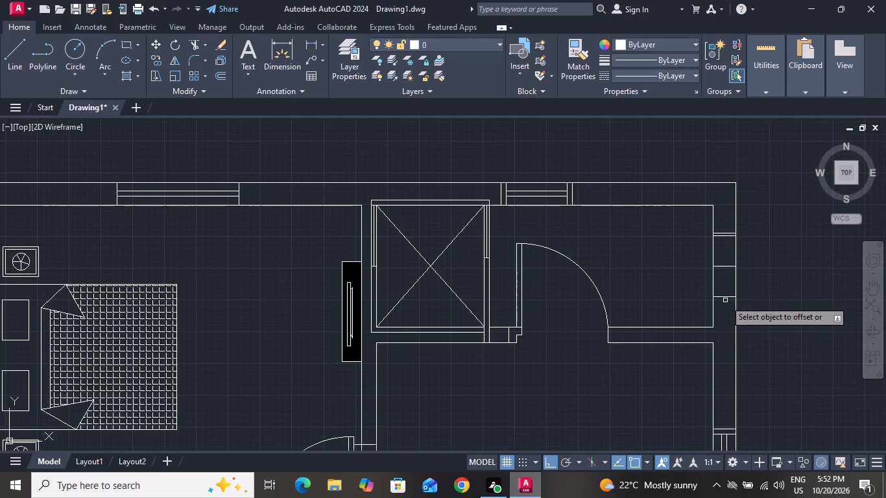
pyautogui.click(725, 295)
pyautogui.click(730, 307)
pyautogui.click(729, 298)
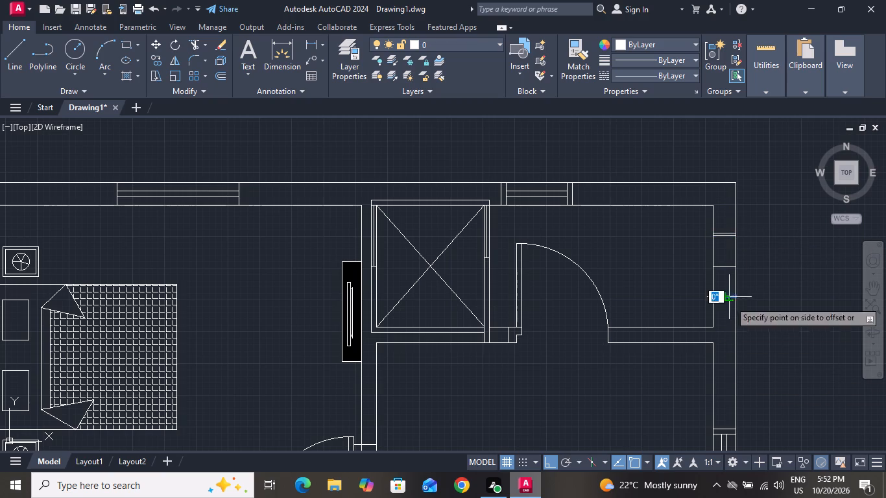
pyautogui.click(736, 334)
pyautogui.rightClick(754, 287)
pyautogui.click(767, 302)
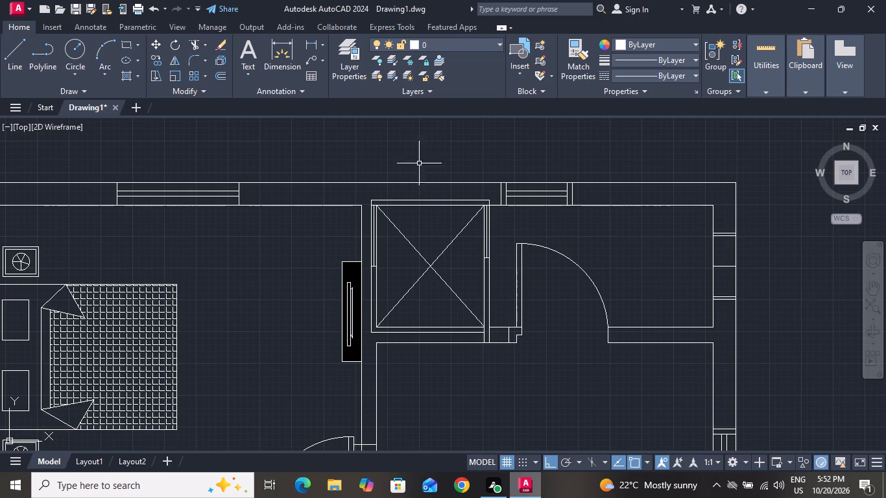
# Draw a vertical line along the middle of the side window, joining the midpoints of its two inner frame lines.
pyautogui.click(15, 56)
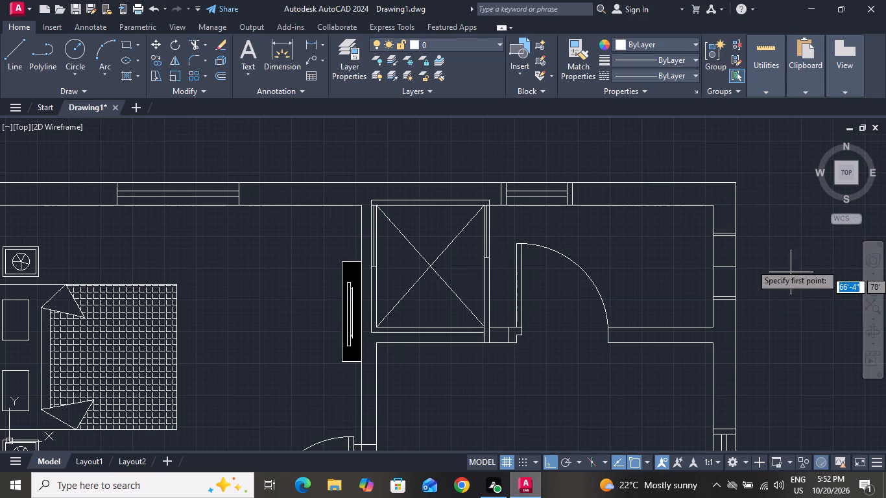
pyautogui.scroll(3, 754, 248)
pyautogui.click(620, 196)
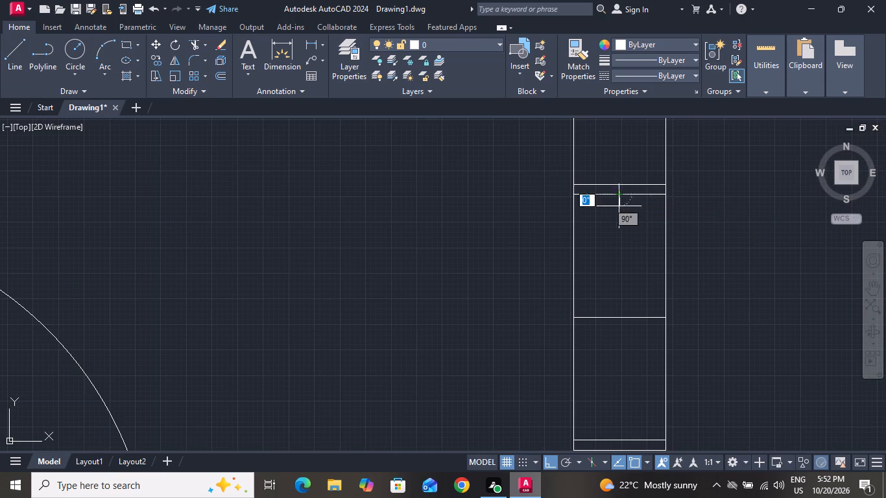
pyautogui.click(620, 440)
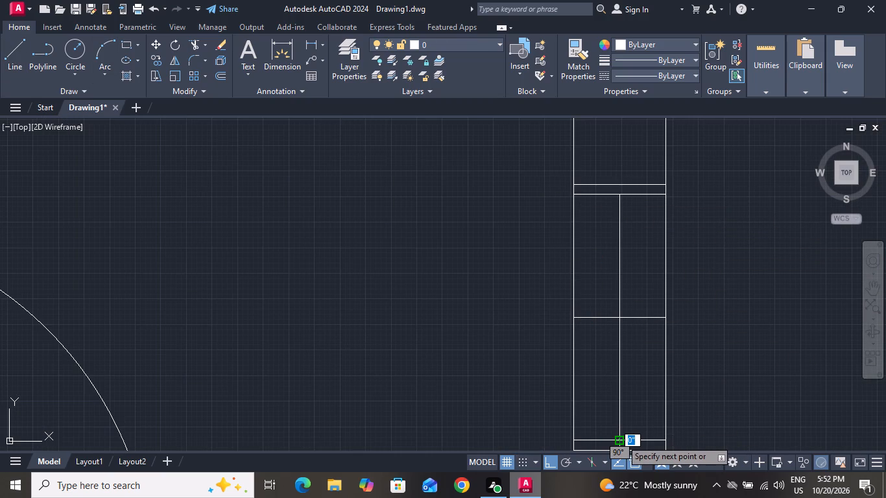
pyautogui.rightClick(621, 440)
pyautogui.click(664, 313)
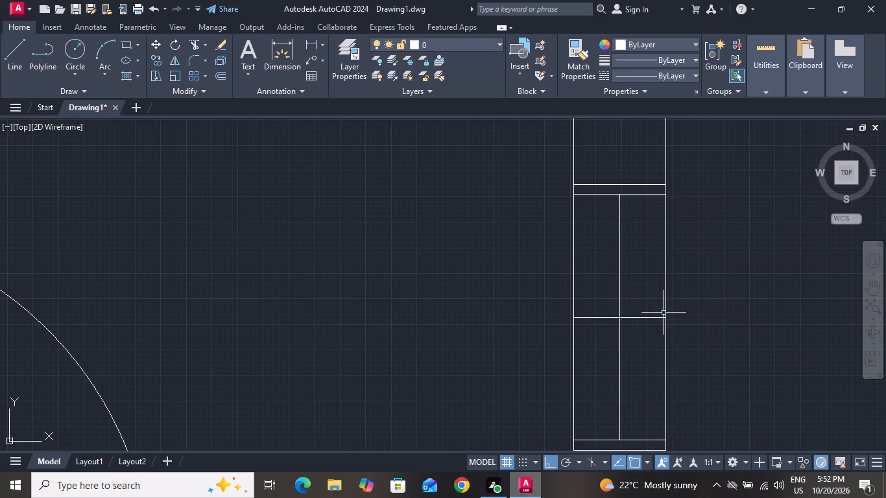
# Offset the side window's vertical centre line by 1" to both sides.
pyautogui.write('o')
pyautogui.press('space')
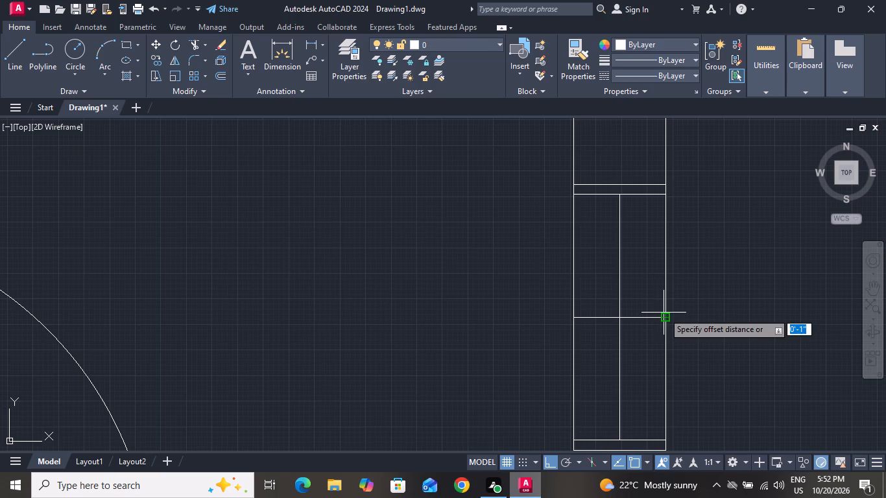
pyautogui.press('1')
pyautogui.hotkey('shift', '"')
pyautogui.press('Return')
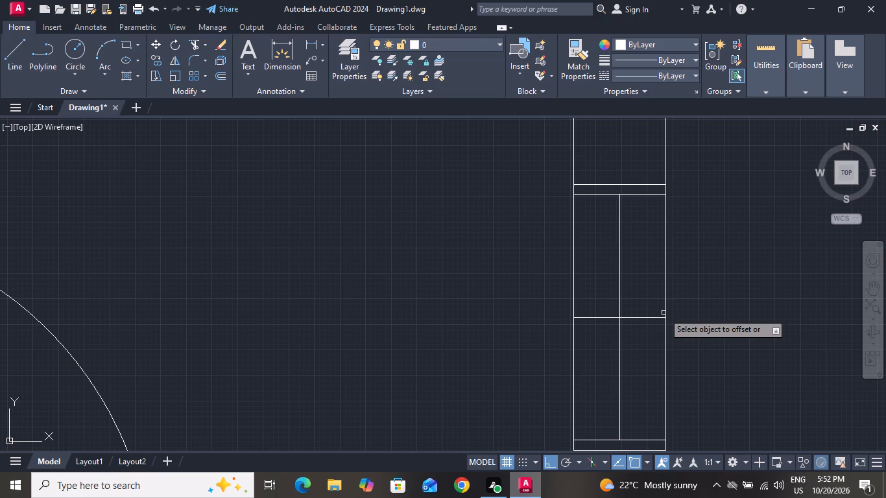
pyautogui.click(619, 288)
pyautogui.click(654, 290)
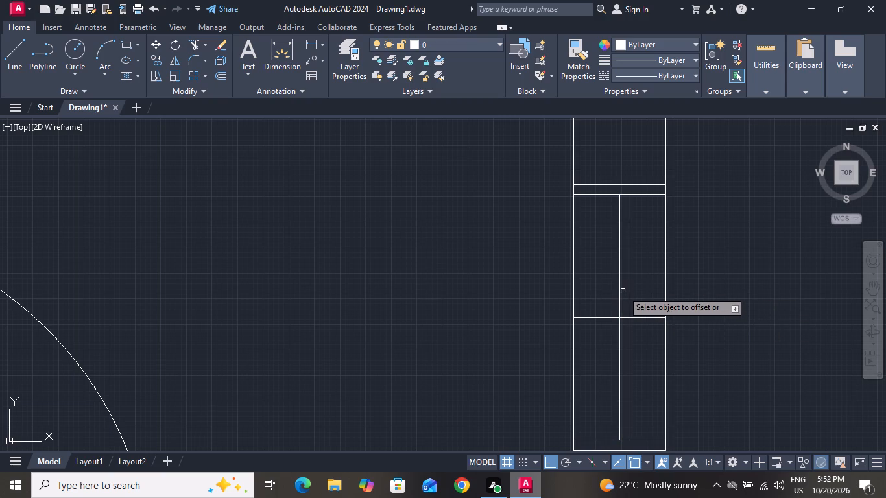
pyautogui.click(621, 291)
pyautogui.click(605, 294)
pyautogui.rightClick(603, 294)
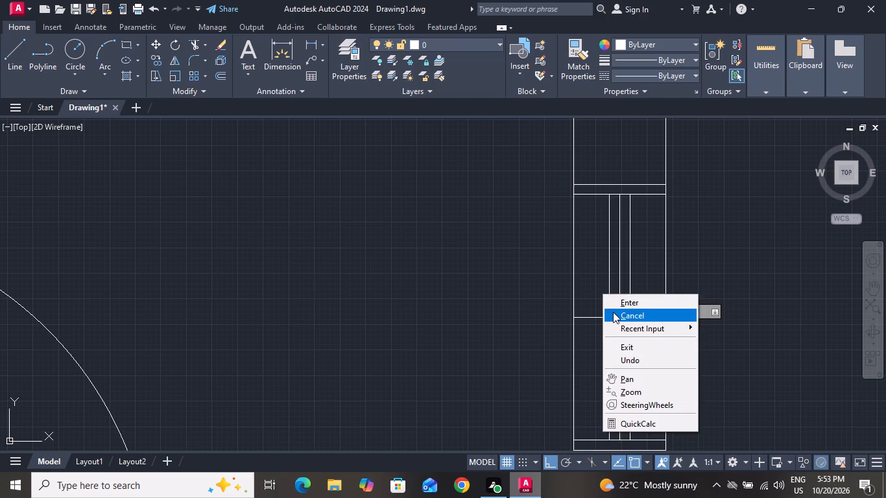
pyautogui.click(613, 312)
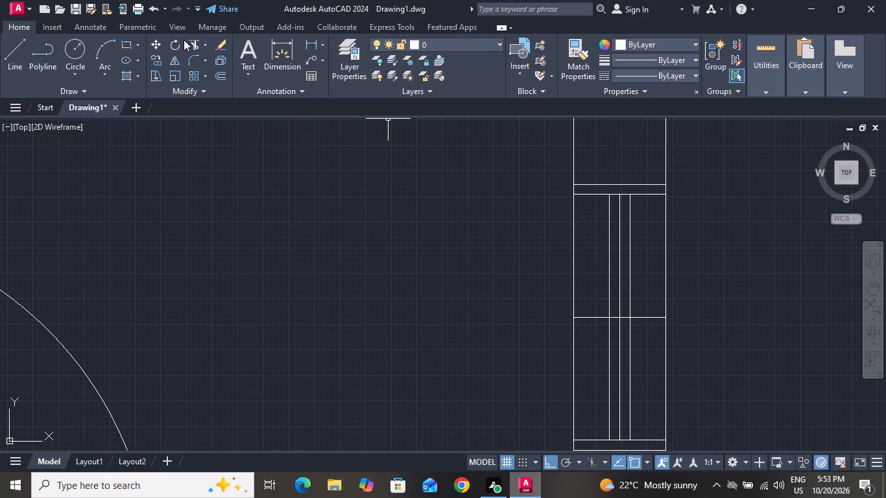
# Delete the side window's vertical centre line and the horizontal line crossing its middle.
pyautogui.click(195, 45)
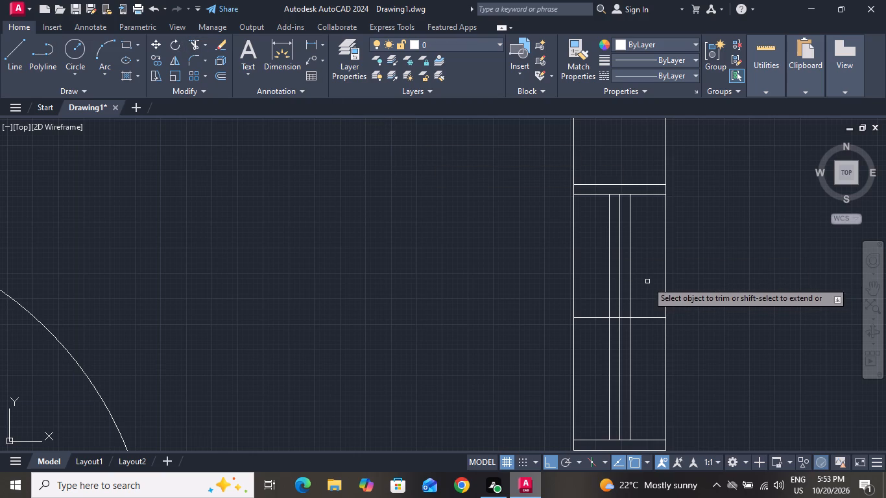
pyautogui.press('Escape')
pyautogui.scroll(2, 616, 320)
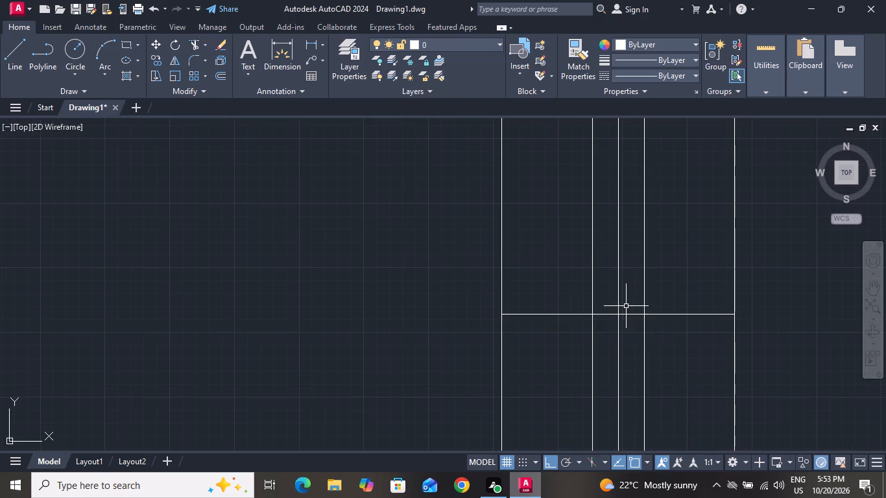
pyautogui.click(627, 305)
pyautogui.click(601, 324)
pyautogui.press('Delete')
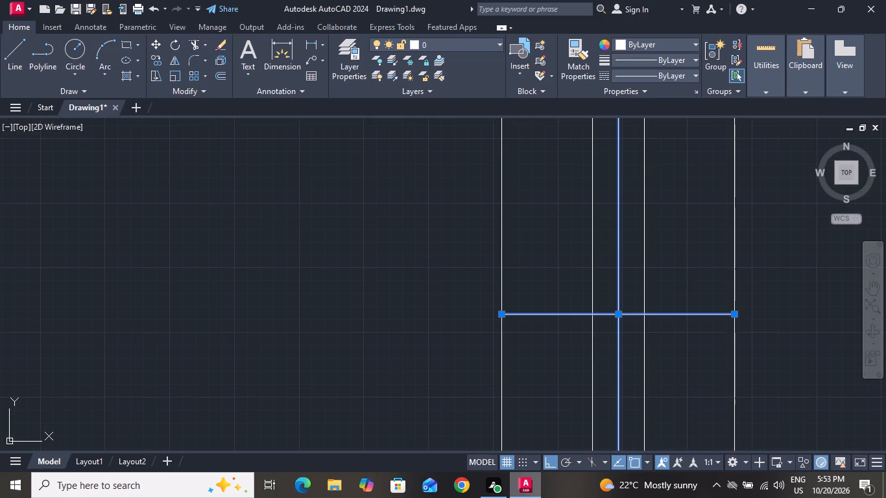
# Insert the Toilet - Imperial block from the architectural tool palette into the small room, near its upper wall.
pyautogui.scroll(-4, 619, 341)
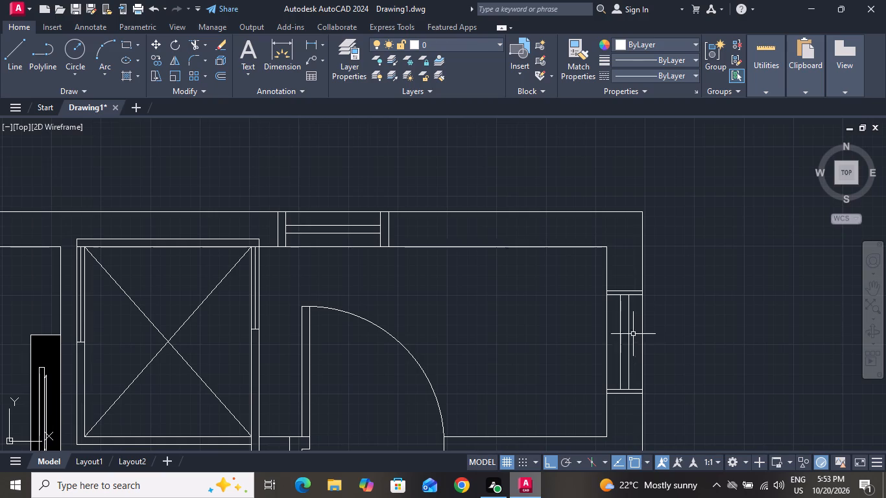
pyautogui.press('t')
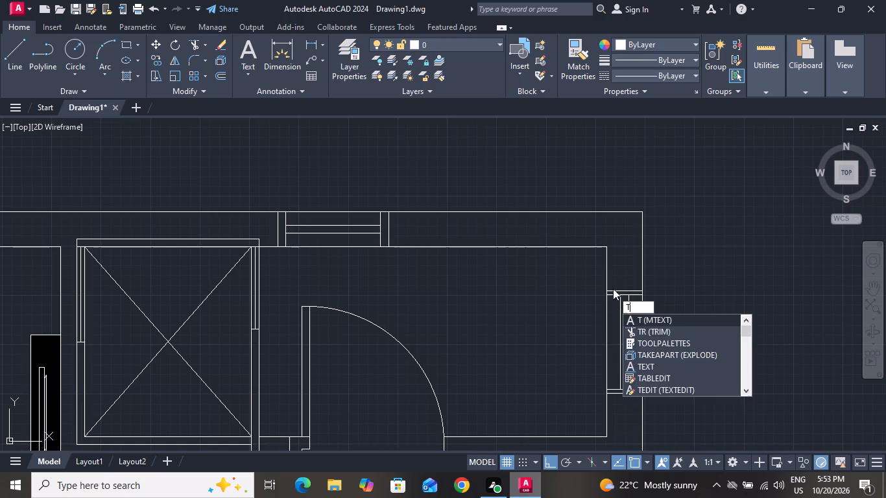
pyautogui.press('p')
pyautogui.press('space')
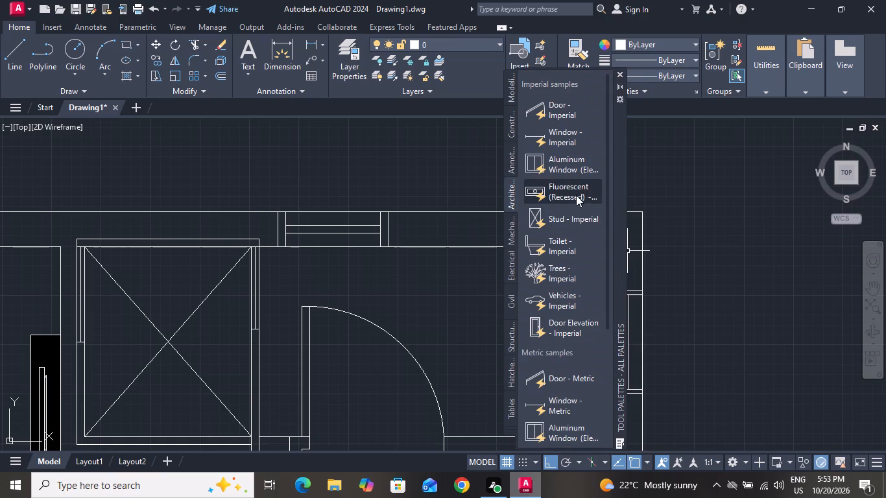
pyautogui.moveTo(558, 243); pyautogui.dragTo(512, 287)
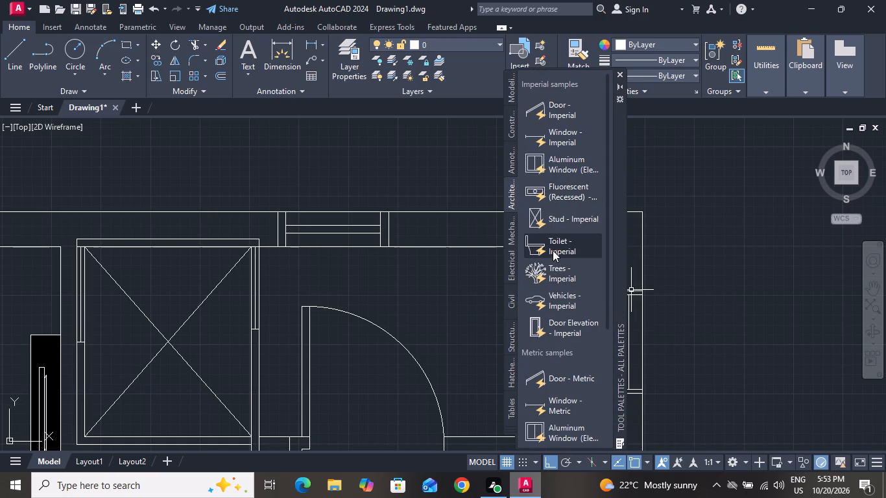
pyautogui.moveTo(553, 250); pyautogui.dragTo(457, 338)
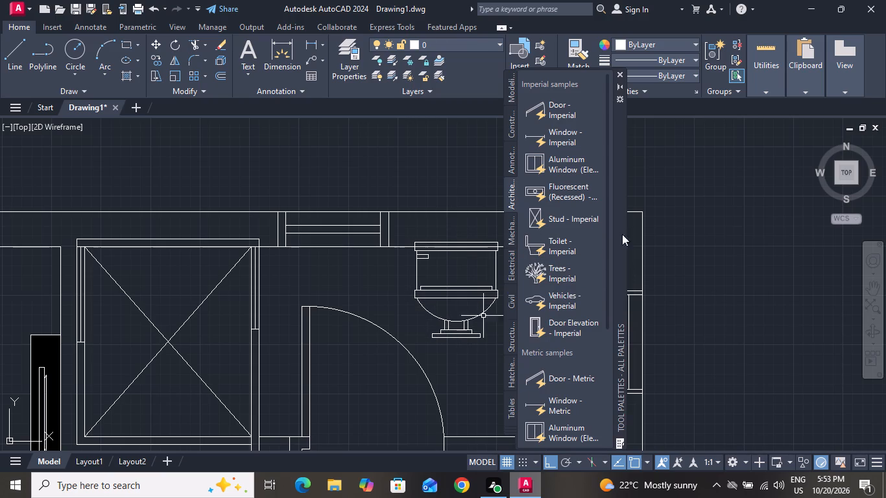
pyautogui.click(622, 72)
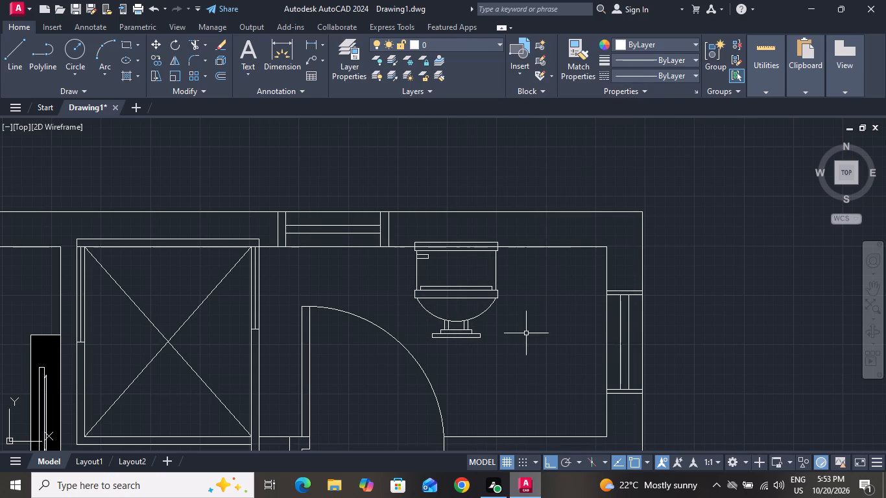
# Switch the inserted toilet block from its elevation to its plan view.
pyautogui.click(450, 302)
pyautogui.click(450, 281)
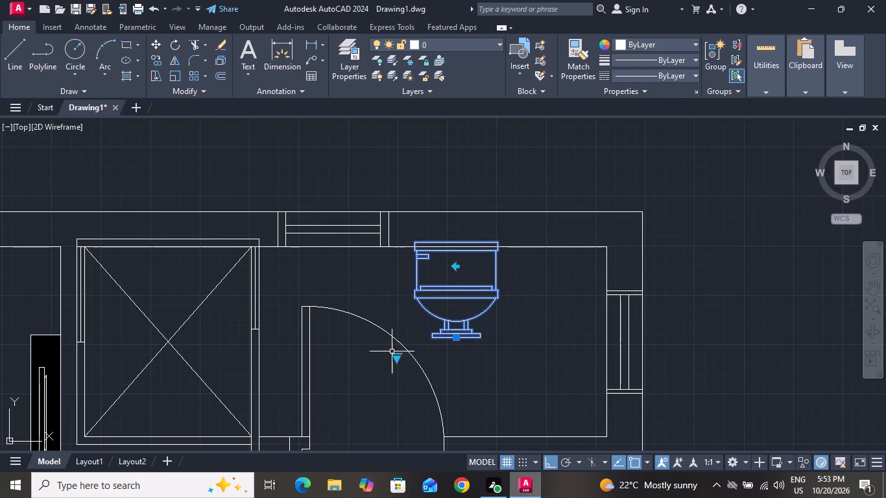
pyautogui.click(395, 357)
pyautogui.click(448, 289)
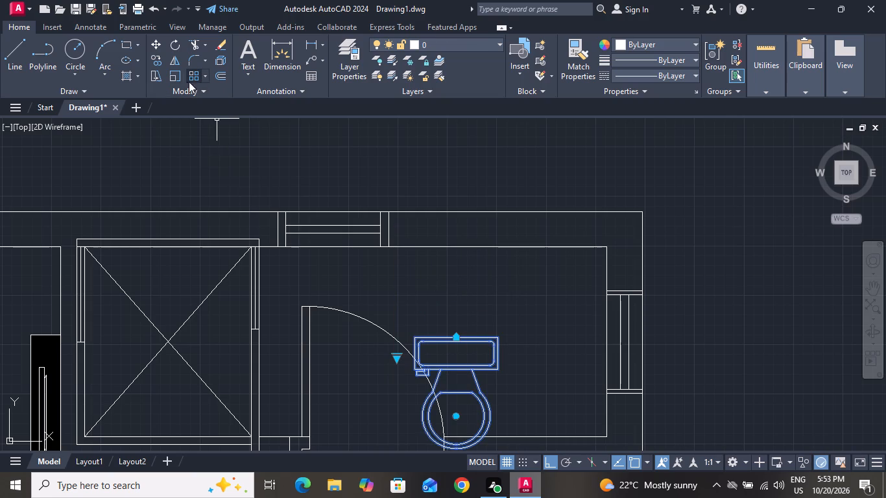
# Scale the toilet block down slightly, to about nine tenths of its size.
pyautogui.click(172, 81)
pyautogui.moveTo(468, 368); pyautogui.dragTo(475, 375)
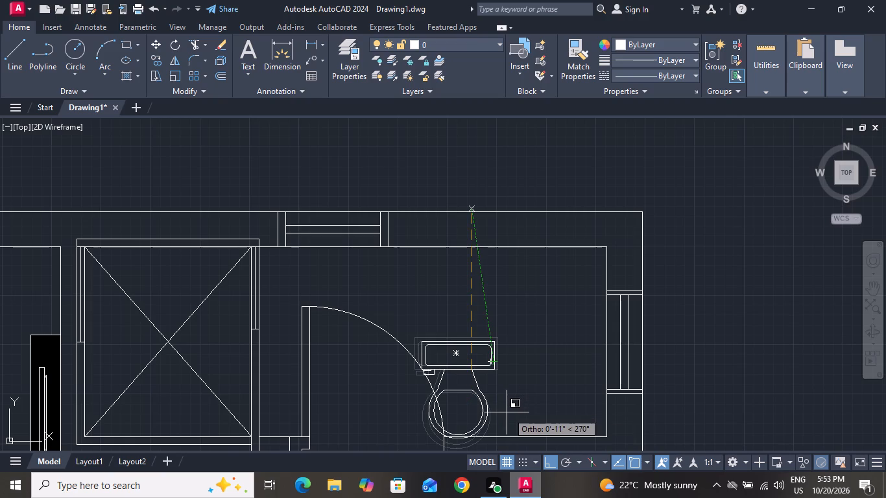
pyautogui.click(507, 412)
# Rotate the toilet block 90° clockwise about its tank corner so the tank faces the side-window wall.
pyautogui.click(476, 354)
pyautogui.click(475, 373)
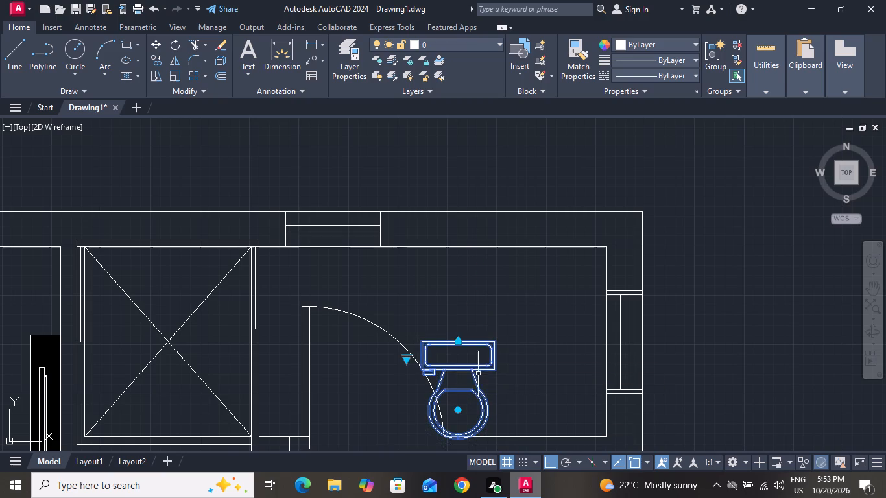
pyautogui.click(176, 46)
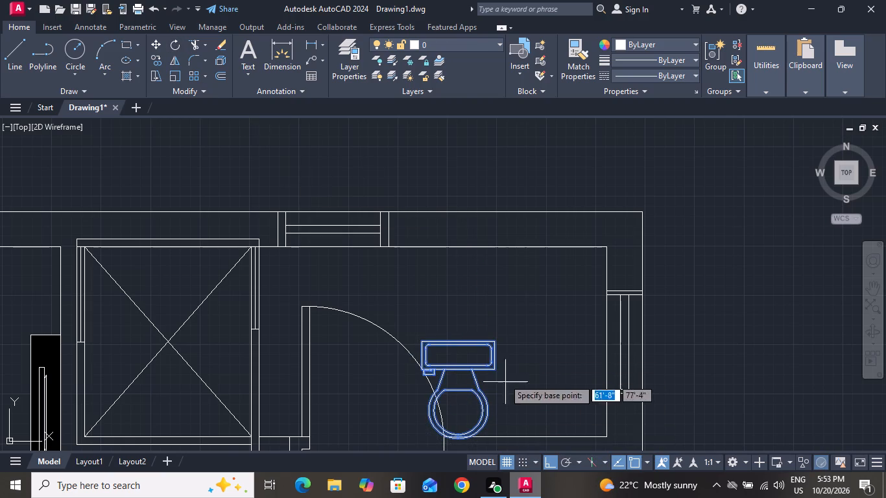
pyautogui.click(492, 337)
pyautogui.click(531, 413)
# Move the rotated toilet block with ortho off so its tank sits against the inner wall face beside the side window.
pyautogui.click(503, 318)
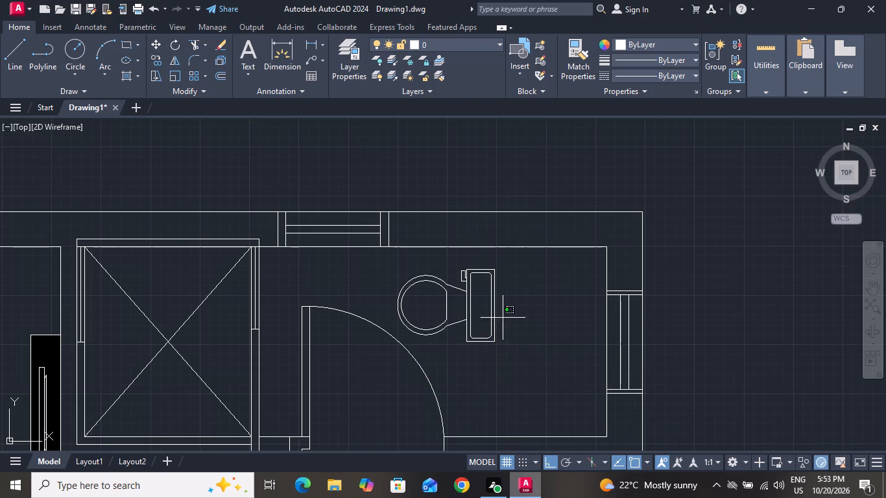
pyautogui.click(430, 335)
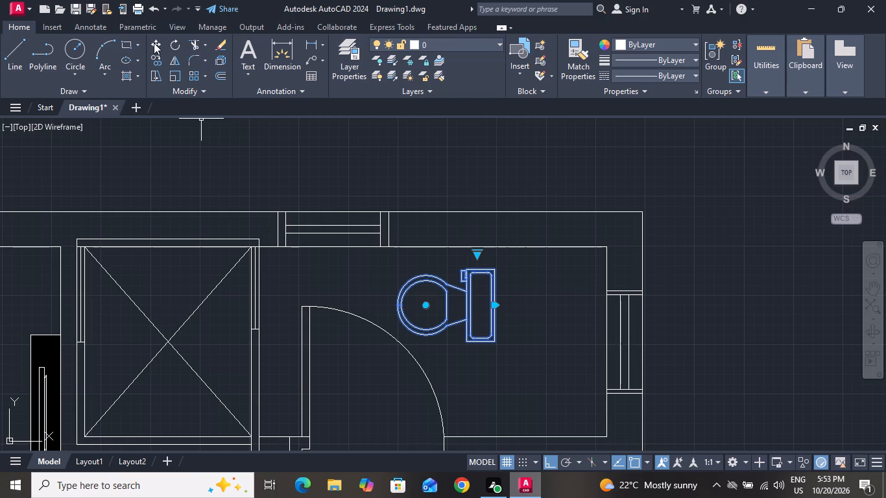
pyautogui.click(155, 44)
pyautogui.click(497, 340)
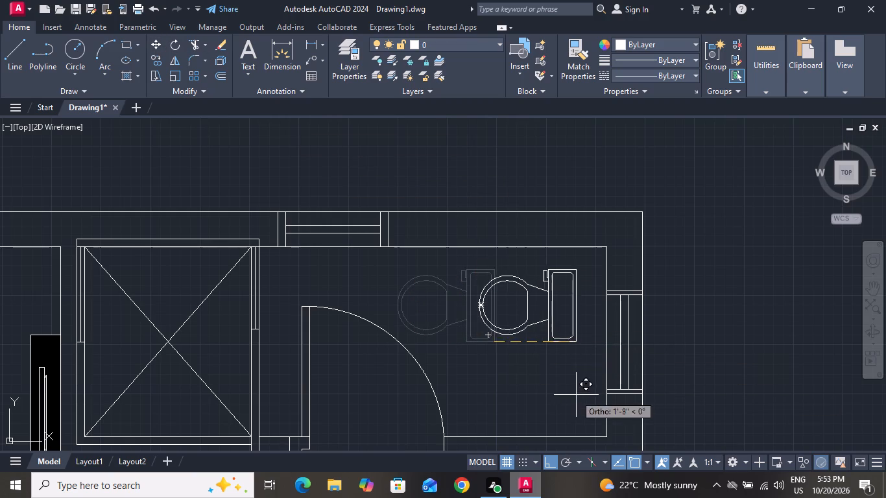
pyautogui.click(546, 459)
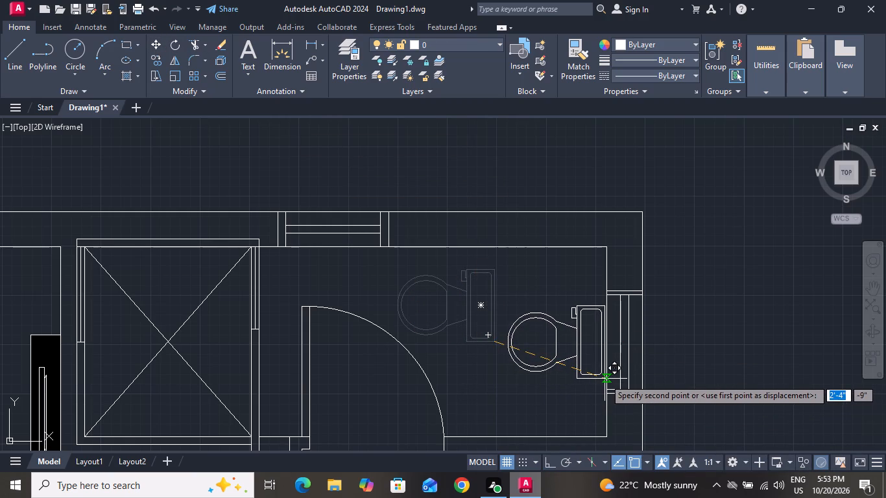
pyautogui.click(605, 378)
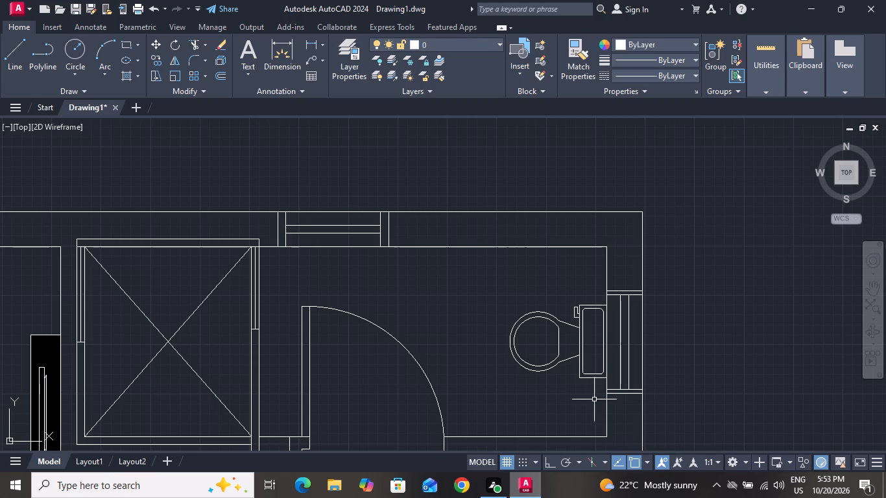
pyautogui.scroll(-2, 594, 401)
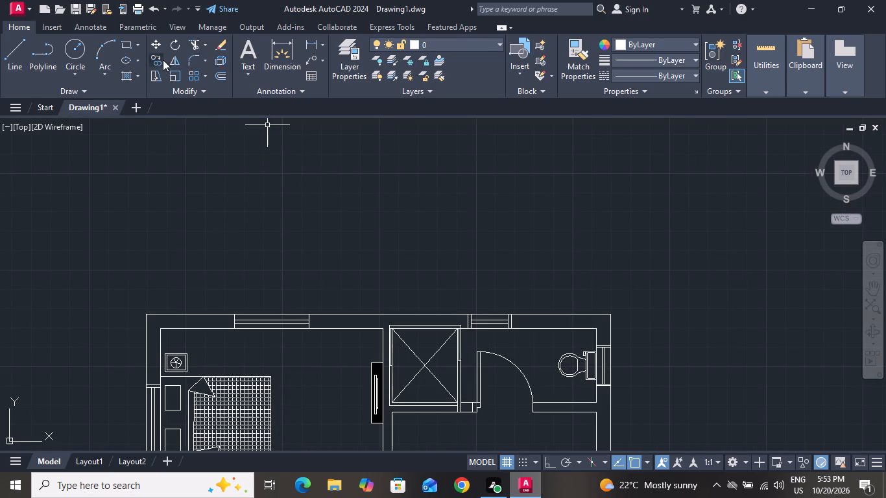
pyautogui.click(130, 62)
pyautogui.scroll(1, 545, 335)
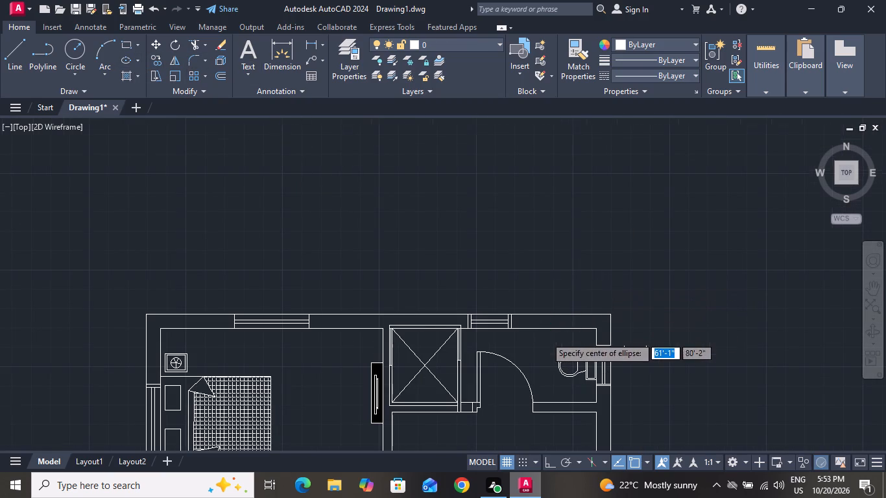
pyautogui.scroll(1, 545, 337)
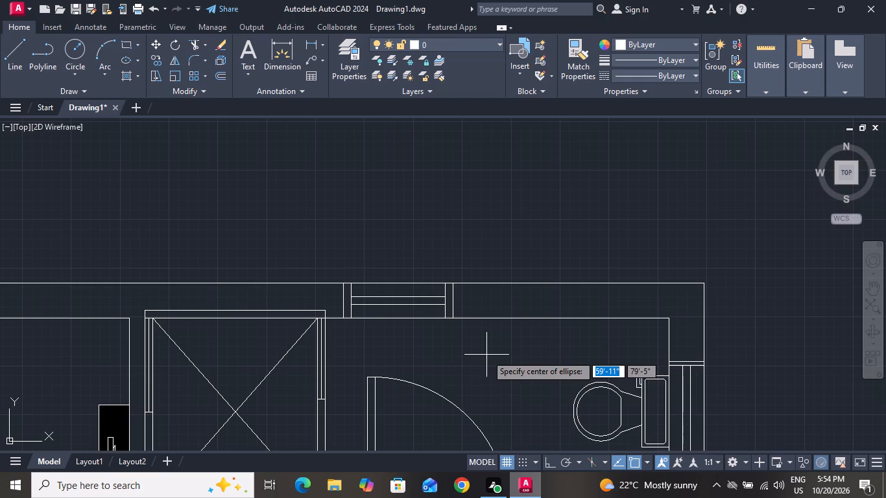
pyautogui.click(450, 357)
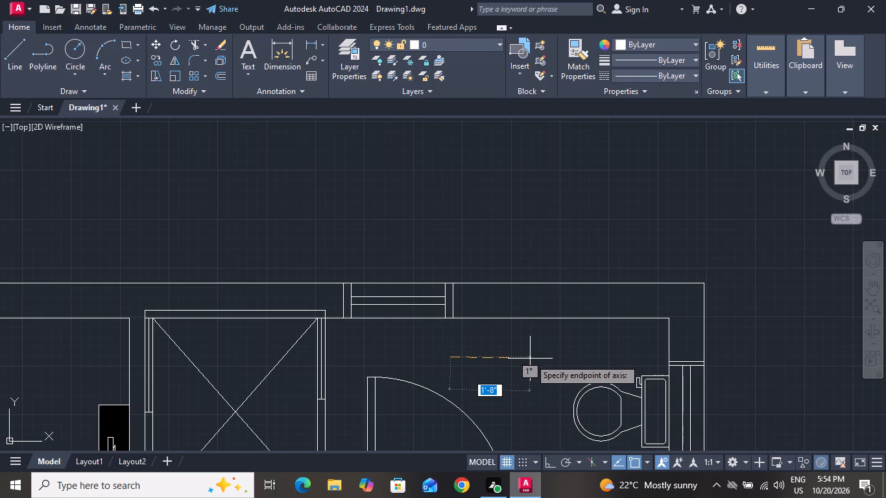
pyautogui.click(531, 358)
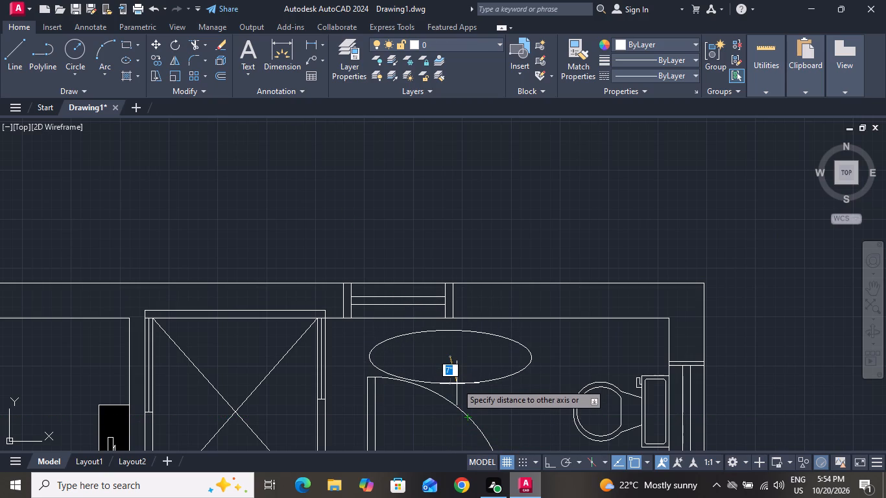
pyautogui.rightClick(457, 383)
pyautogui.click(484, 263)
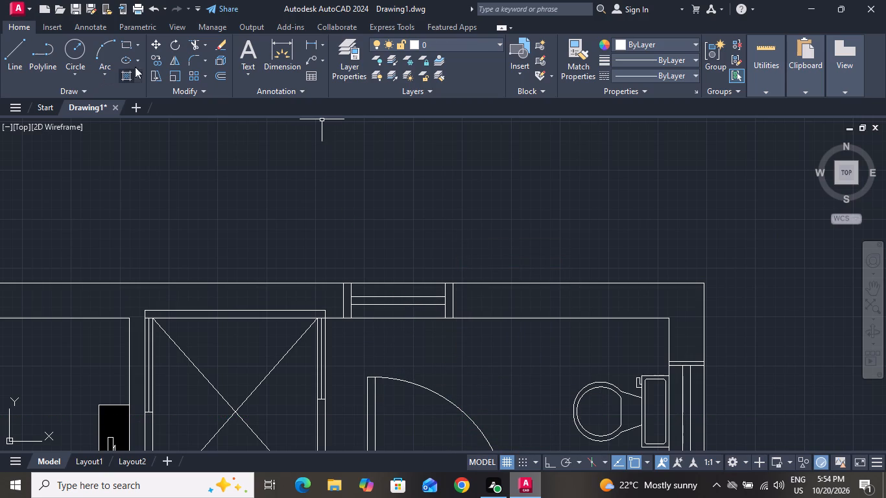
# Draw a horizontal basin ellipse below the bathroom's upper wall, with half-axes of about 1'-1" and 5".
pyautogui.click(120, 53)
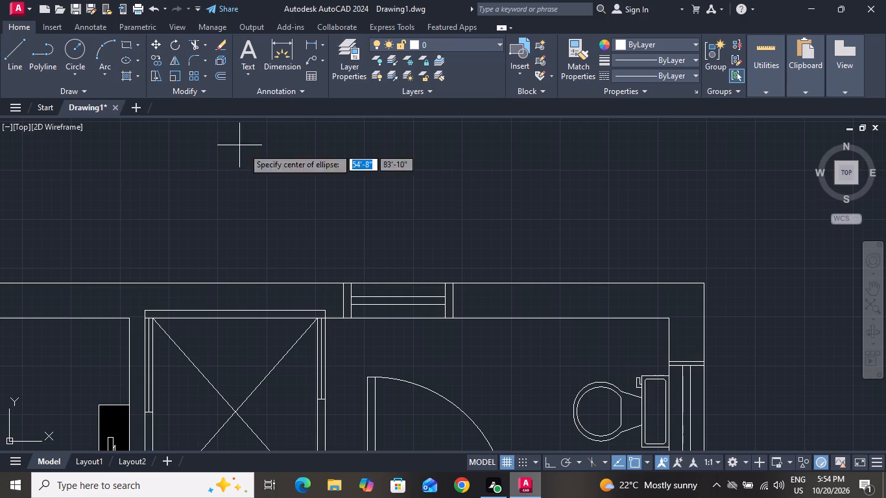
pyautogui.click(474, 350)
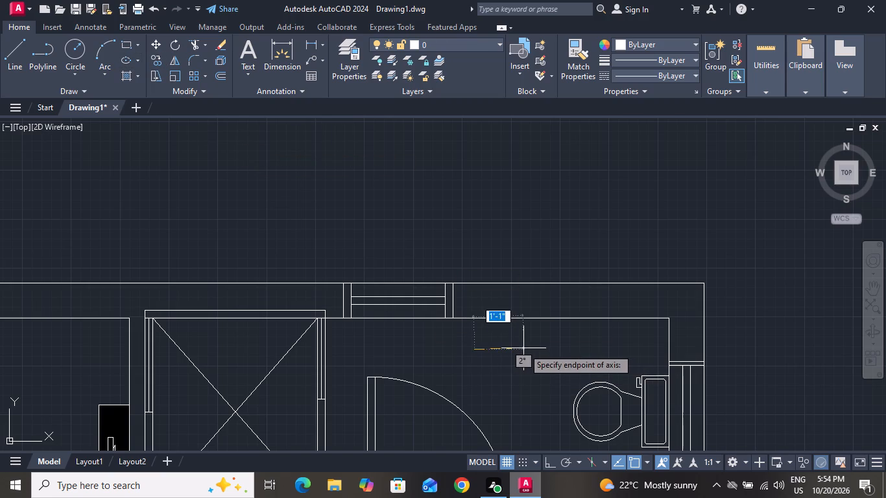
pyautogui.click(523, 348)
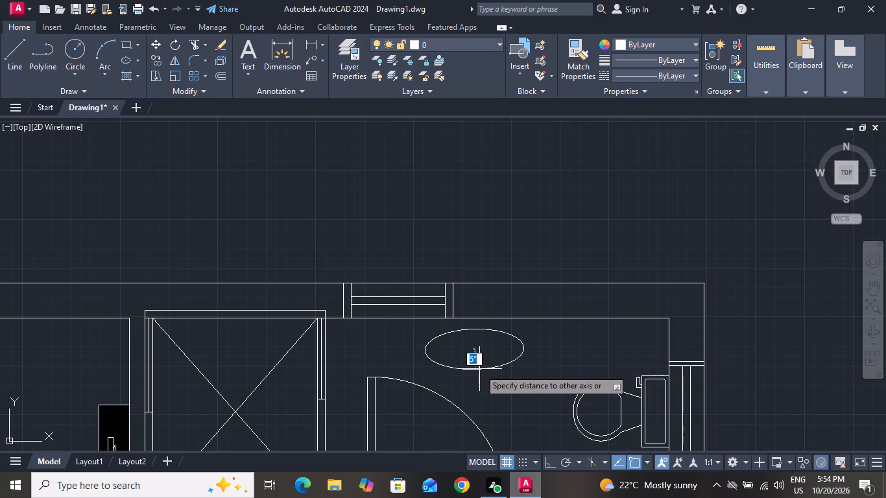
pyautogui.click(479, 369)
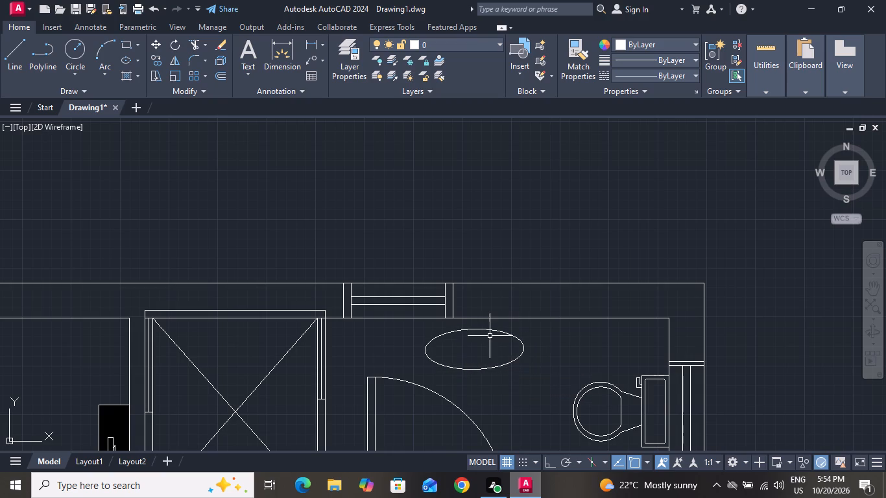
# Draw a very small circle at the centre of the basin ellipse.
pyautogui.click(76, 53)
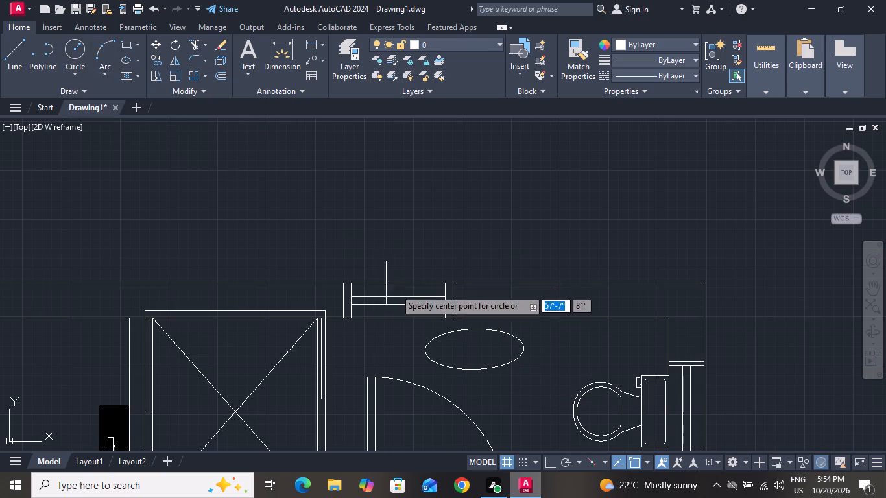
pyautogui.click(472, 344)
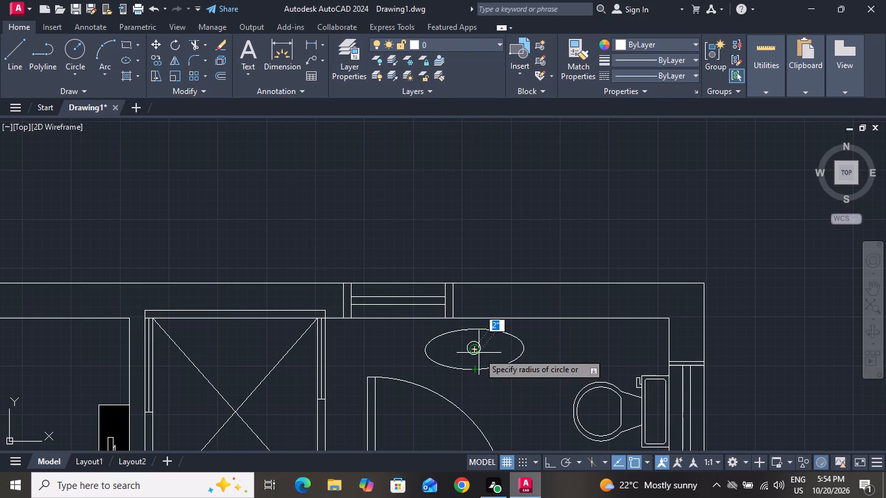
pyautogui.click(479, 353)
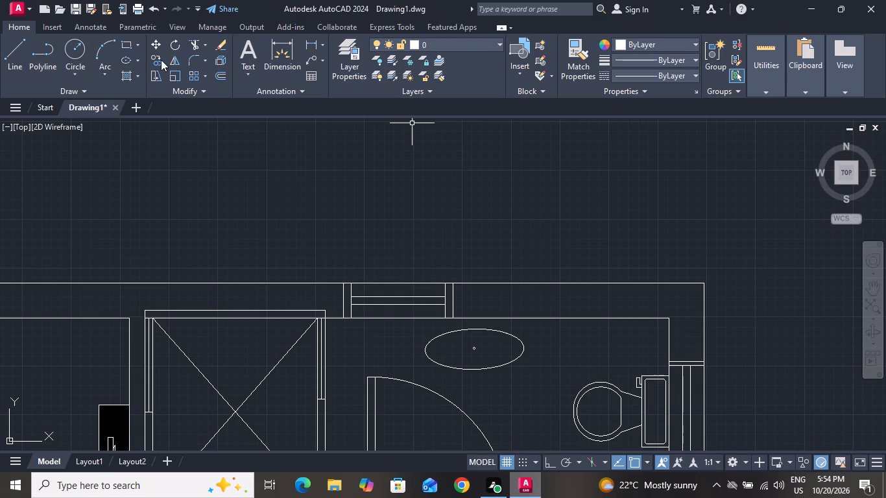
# Draw a narrow vertical tap rectangle from the basin ellipse's upper edge down to the small centre circle.
pyautogui.click(128, 45)
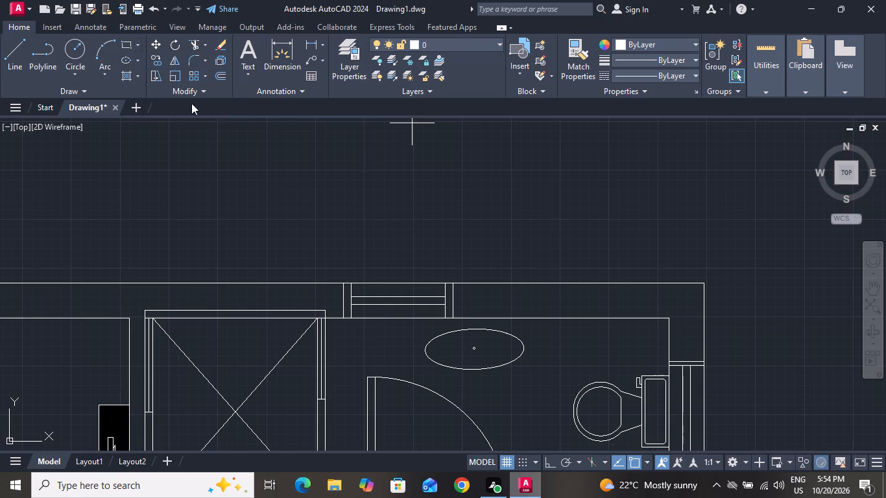
pyautogui.scroll(2, 464, 329)
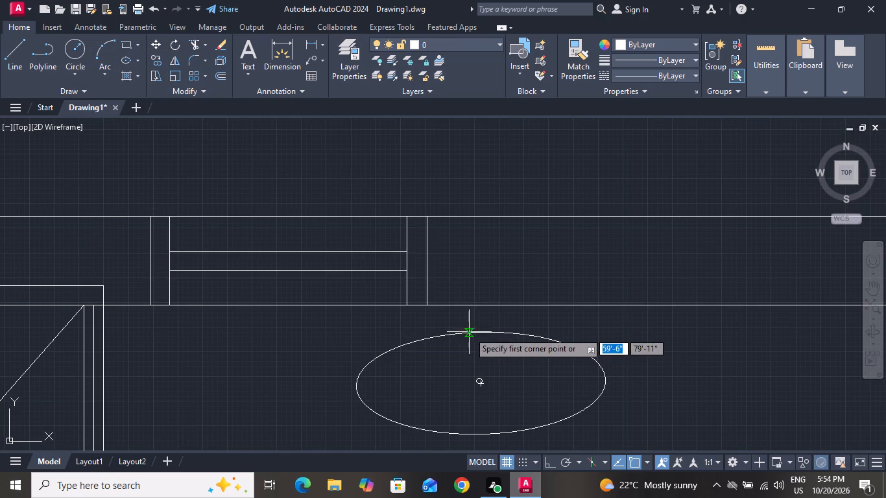
pyautogui.click(470, 329)
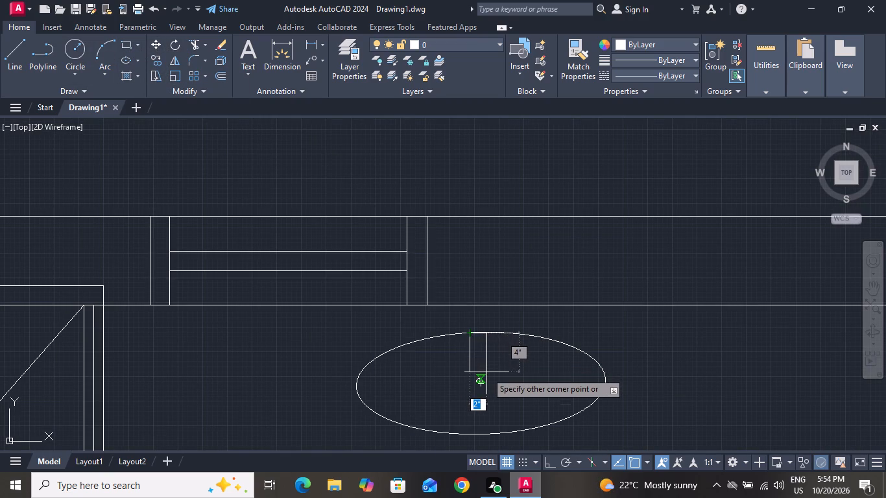
pyautogui.click(487, 373)
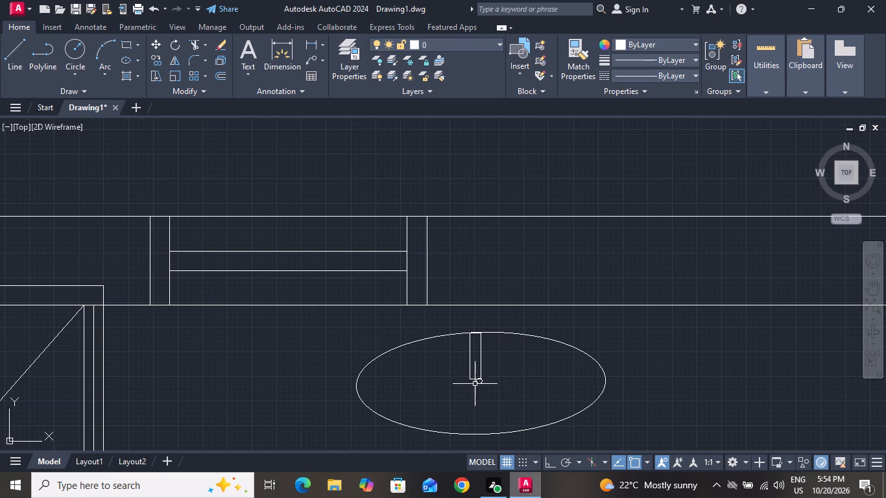
# Move the narrow tap rectangle very slightly sideways along the basin ellipse's upper edge.
pyautogui.click(481, 357)
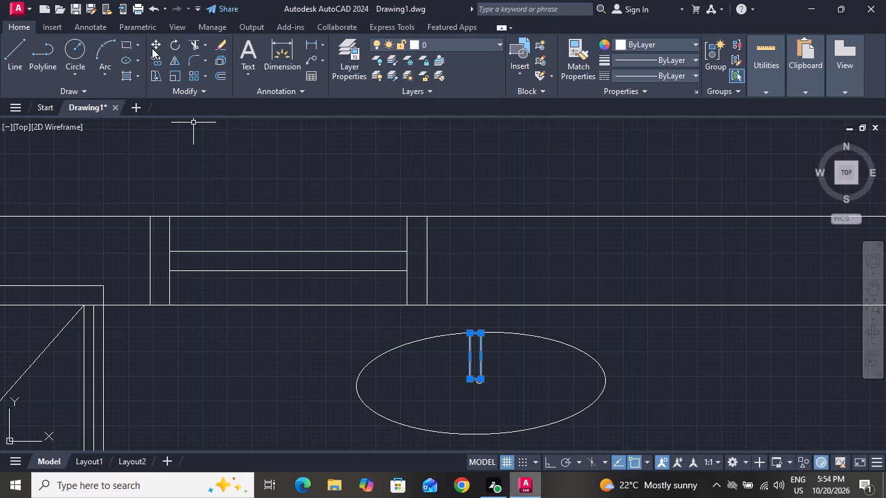
pyautogui.click(152, 43)
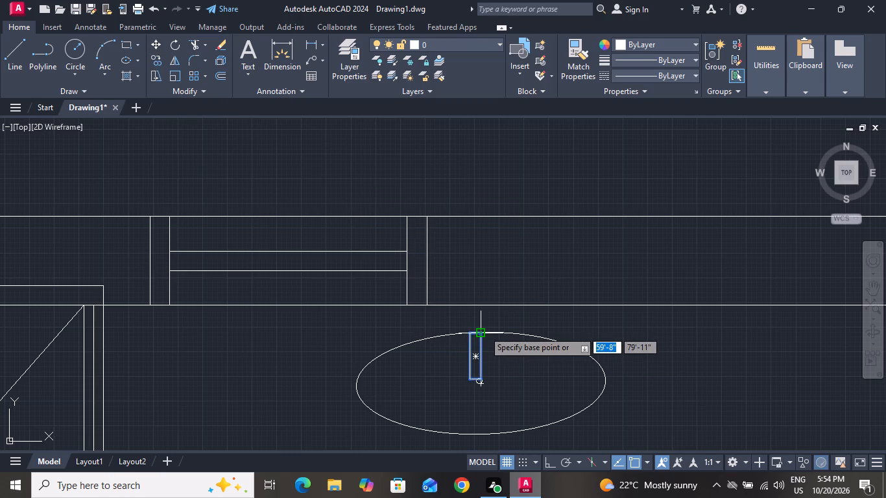
pyautogui.click(484, 331)
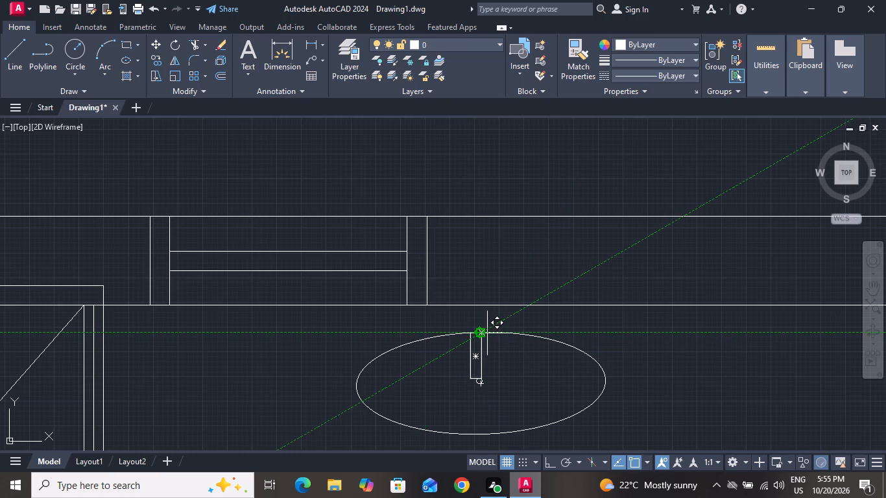
pyautogui.click(487, 333)
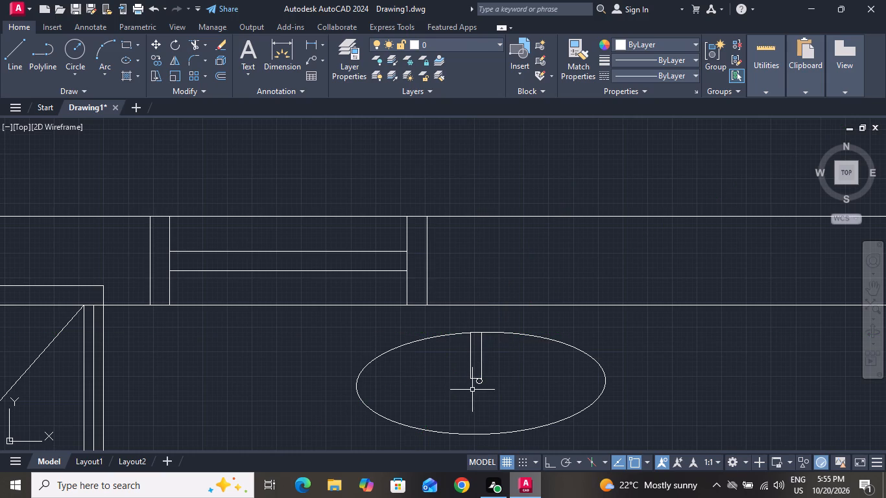
# Replace the small circle touching the tap rectangle with a new small drain circle a short distance below the rectangle.
pyautogui.scroll(2, 476, 382)
pyautogui.click(476, 382)
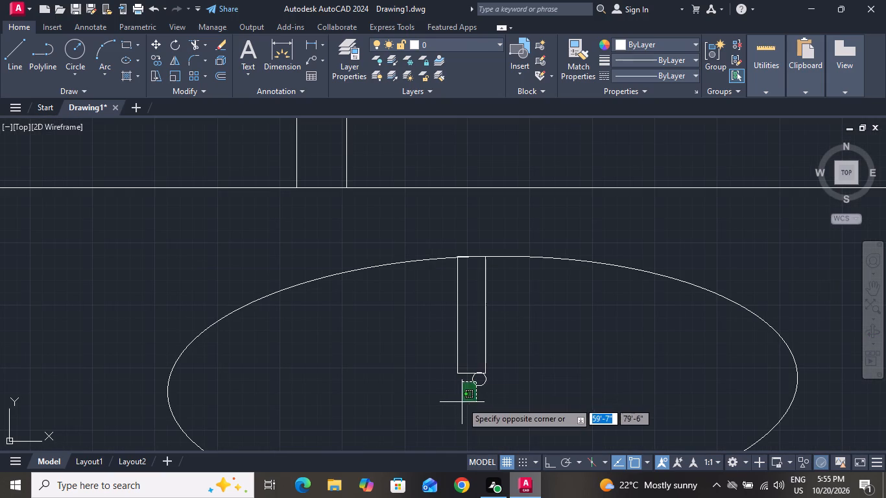
pyautogui.click(462, 402)
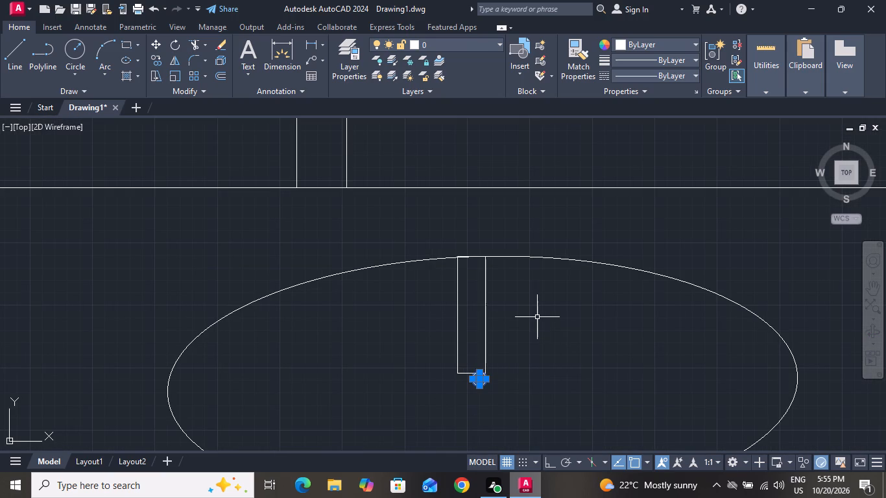
pyautogui.press('Delete')
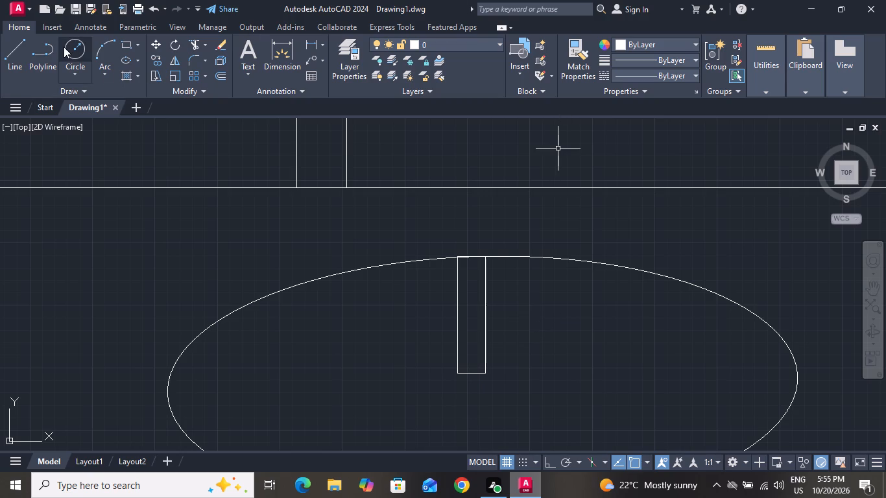
pyautogui.click(65, 45)
pyautogui.scroll(-1, 459, 327)
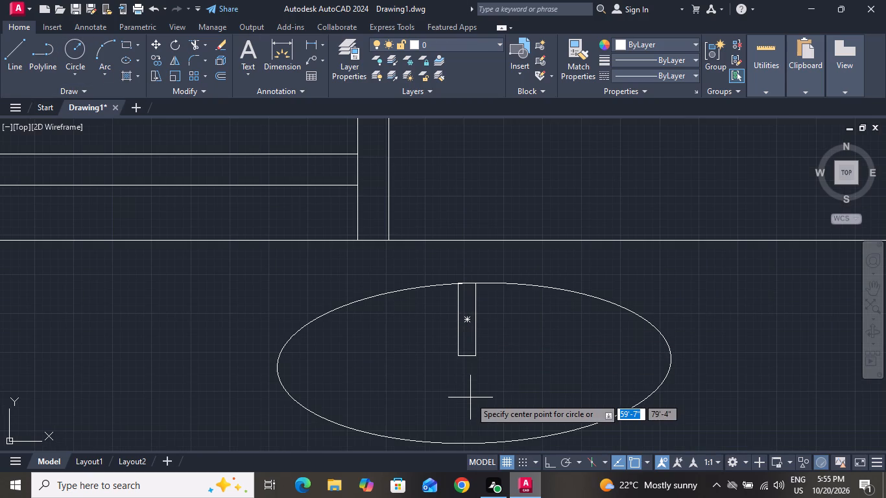
pyautogui.click(470, 397)
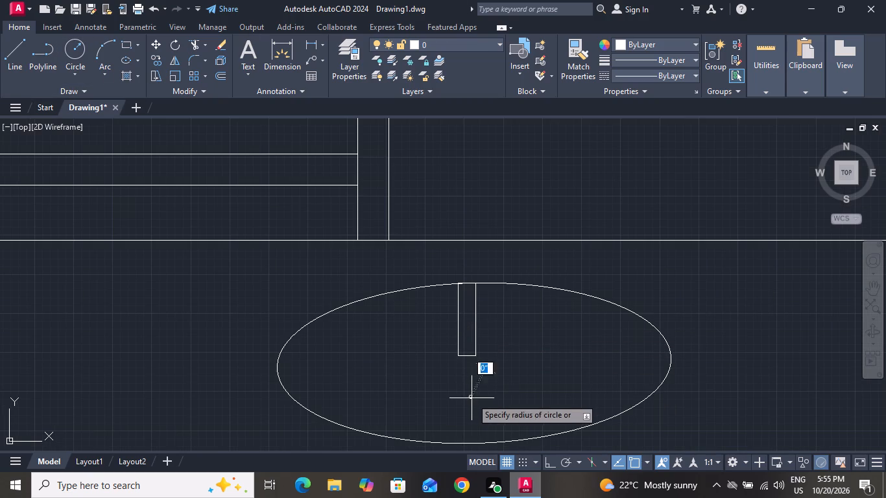
pyautogui.click(472, 407)
pyautogui.scroll(-2, 522, 384)
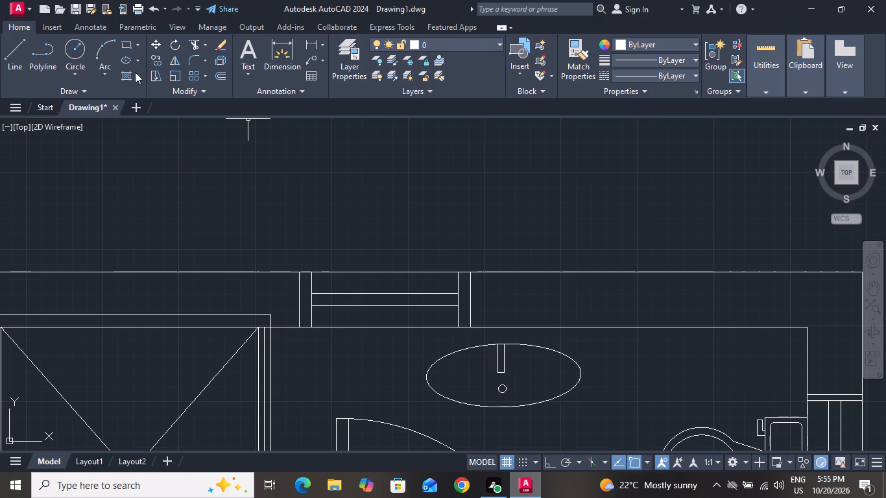
# Draw a tiny circle on the basin ellipse's upper edge, a short distance beside the tap rectangle.
pyautogui.click(80, 51)
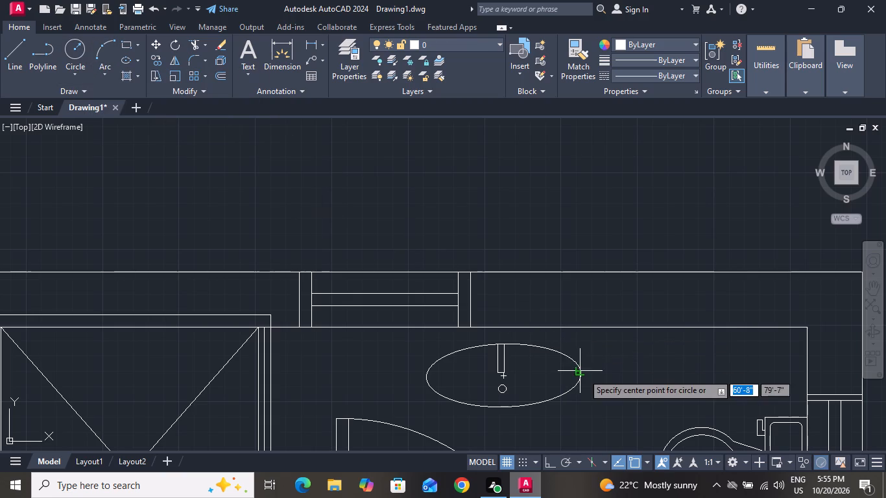
pyautogui.click(527, 348)
pyautogui.click(525, 353)
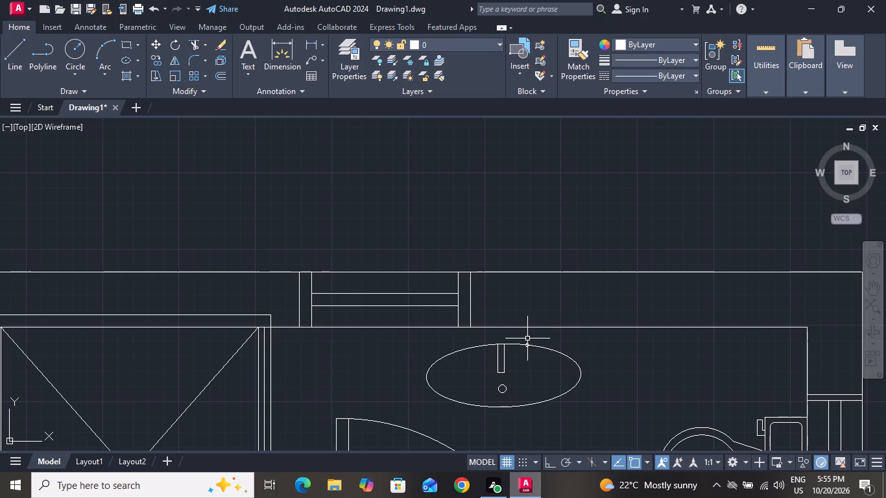
# Move the whole basin with its tap and circles about 6" towards the toilet side and slightly closer to the window wall.
pyautogui.click(565, 345)
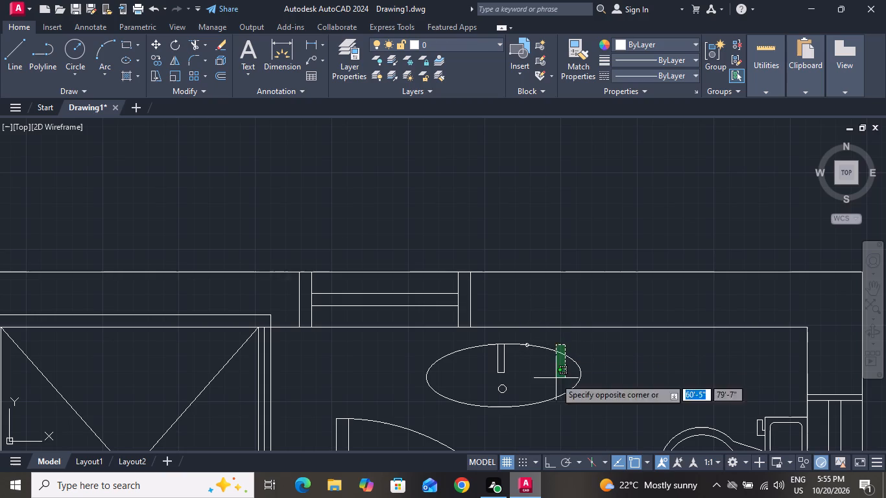
pyautogui.click(457, 409)
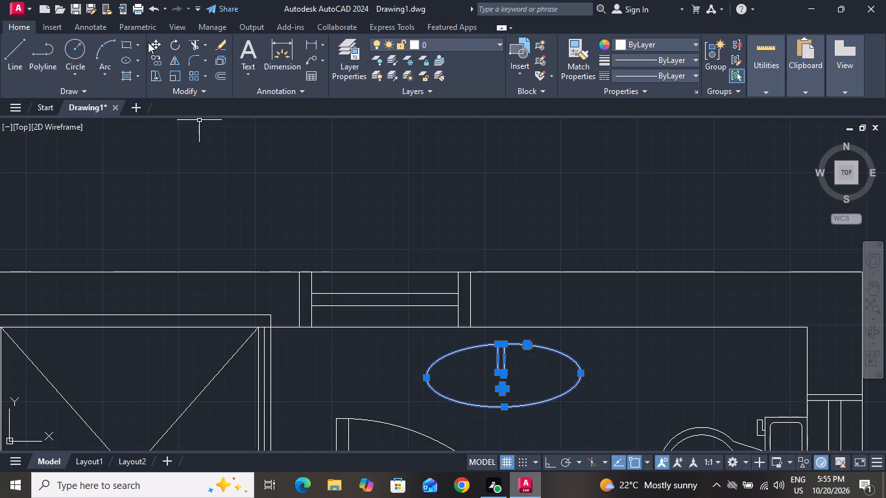
pyautogui.click(153, 46)
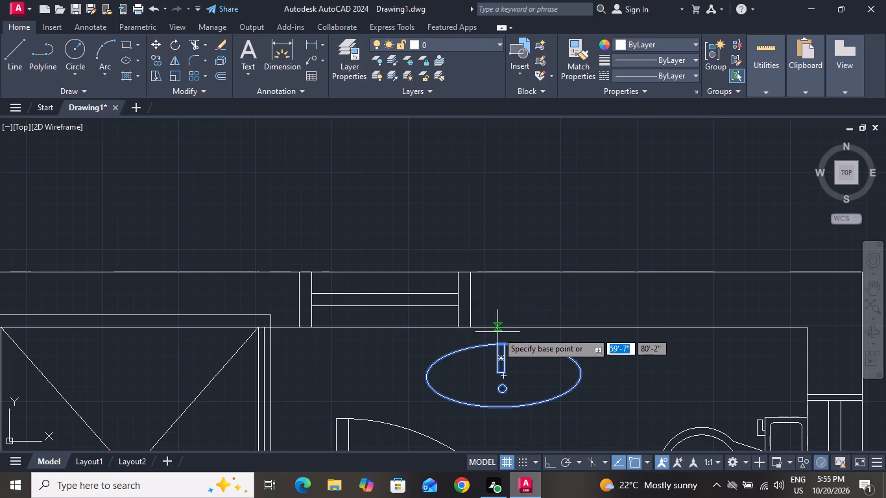
pyautogui.click(495, 337)
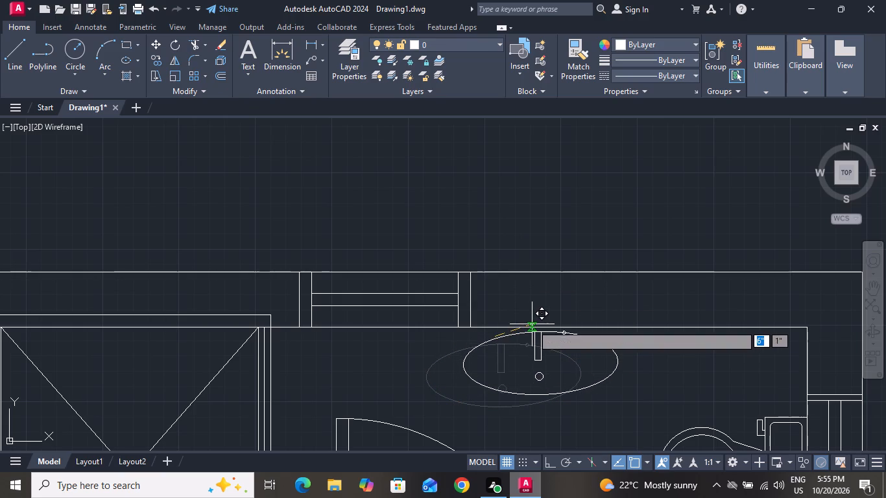
pyautogui.click(532, 324)
# Copy the toilet into the small room beside the sofa room, about 4'-10" to the left and 15'-2" down.
pyautogui.scroll(-1, 586, 333)
pyautogui.scroll(-1, 667, 353)
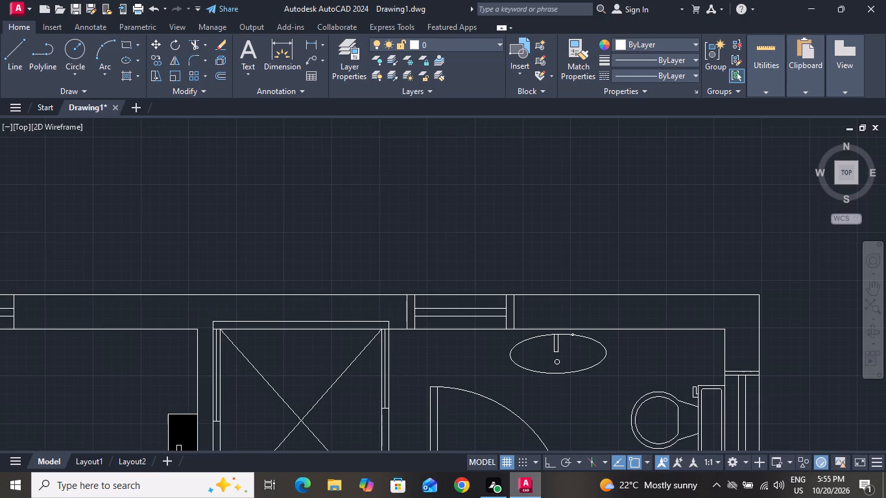
pyautogui.scroll(-1, 667, 353)
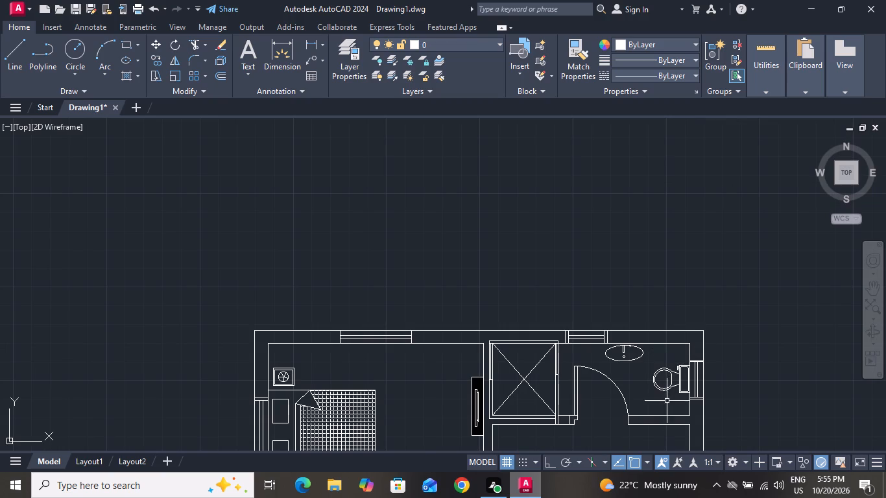
pyautogui.scroll(2, 665, 410)
pyautogui.moveTo(676, 348); pyautogui.dragTo(671, 342)
pyautogui.click(666, 343)
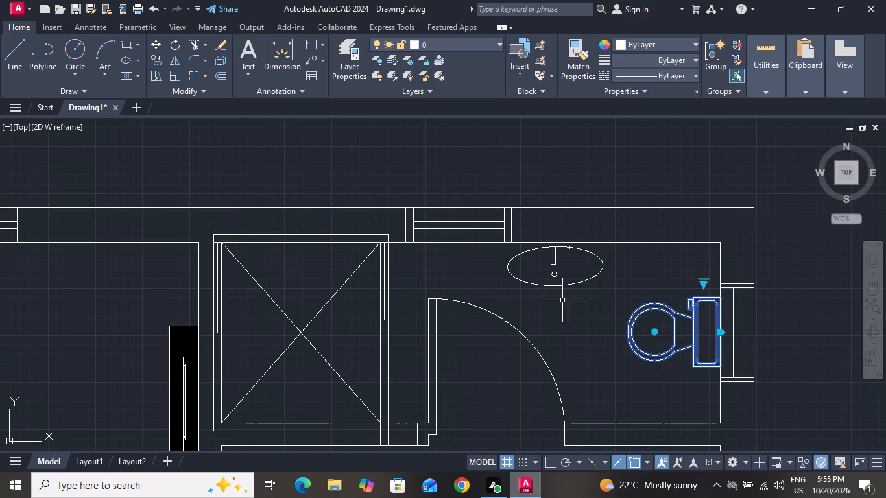
pyautogui.click(163, 57)
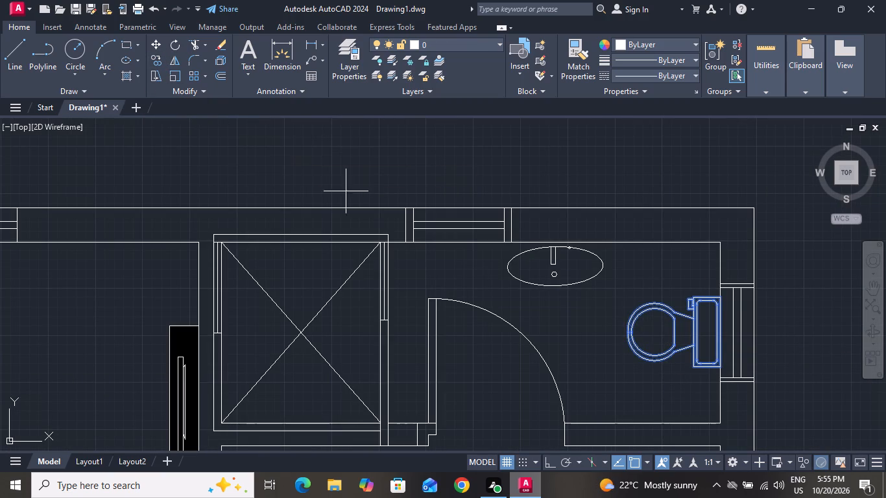
pyautogui.click(700, 356)
pyautogui.scroll(-2, 654, 361)
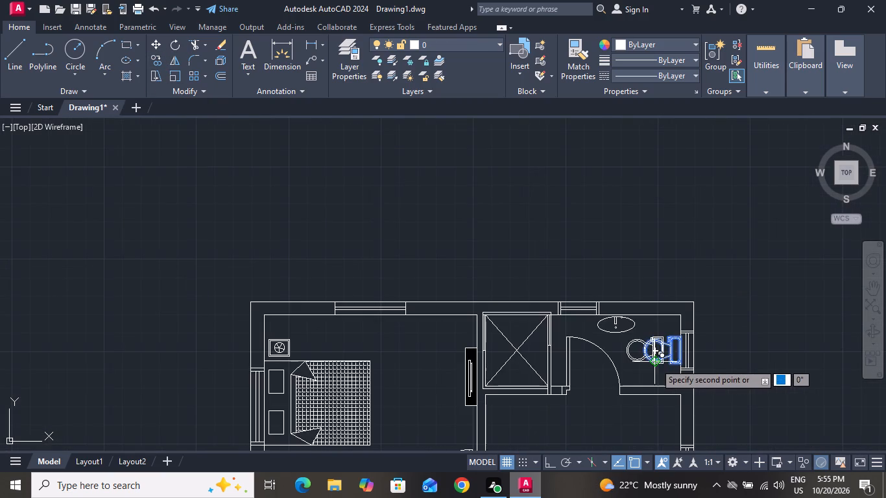
pyautogui.scroll(-3, 655, 363)
pyautogui.scroll(2, 631, 444)
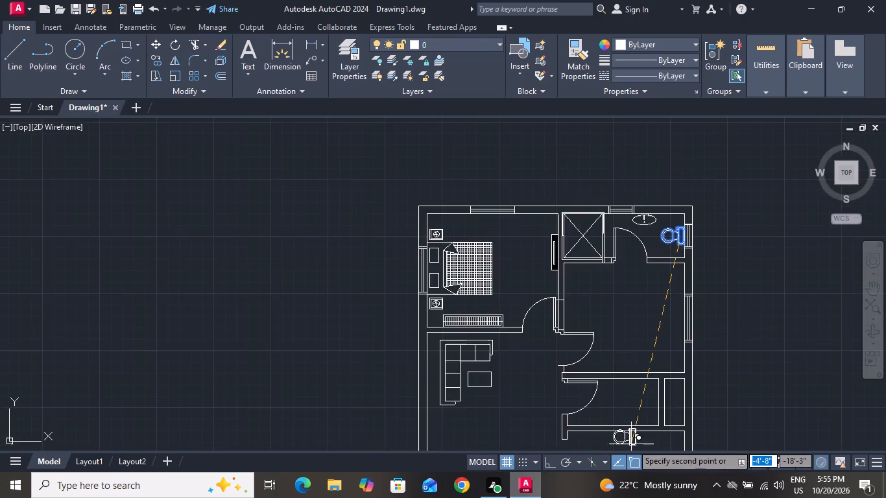
pyautogui.scroll(1, 632, 444)
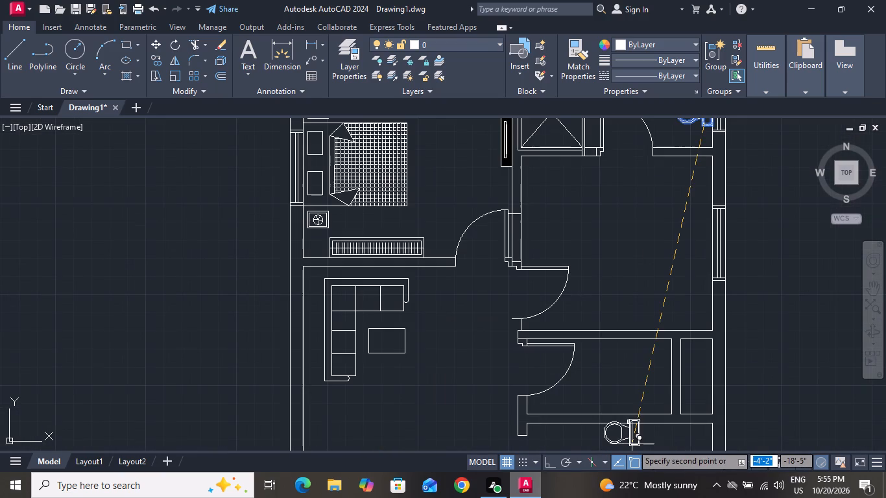
pyautogui.scroll(1, 619, 387)
pyautogui.click(619, 387)
pyautogui.rightClick(619, 387)
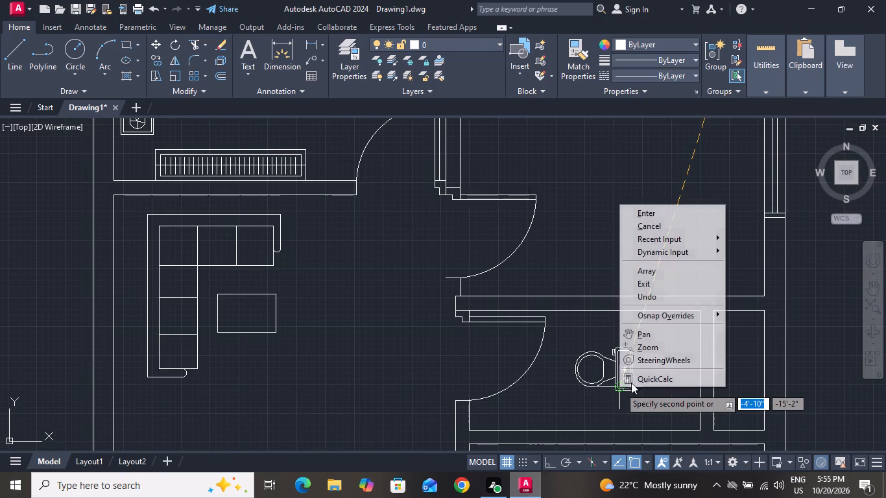
pyautogui.click(658, 231)
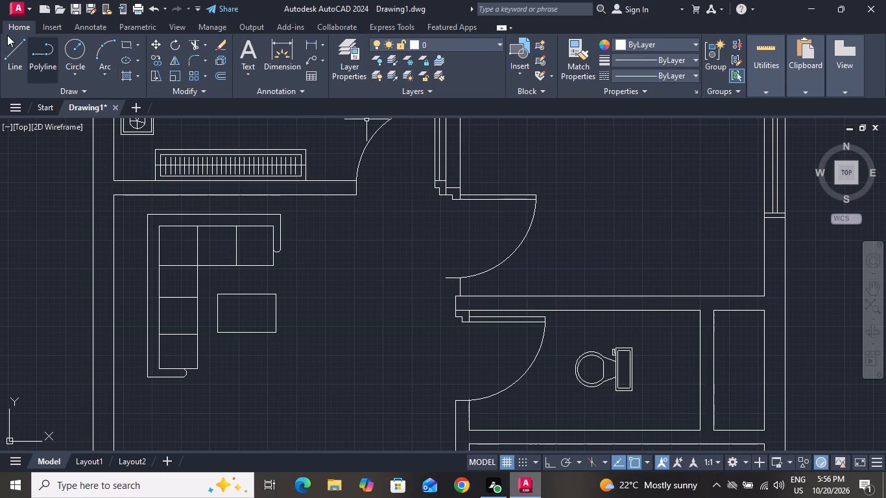
# Draw a short vertical line closing the gap in the inner outer-wall line above the narrow shaft's upper-right corner.
pyautogui.click(7, 49)
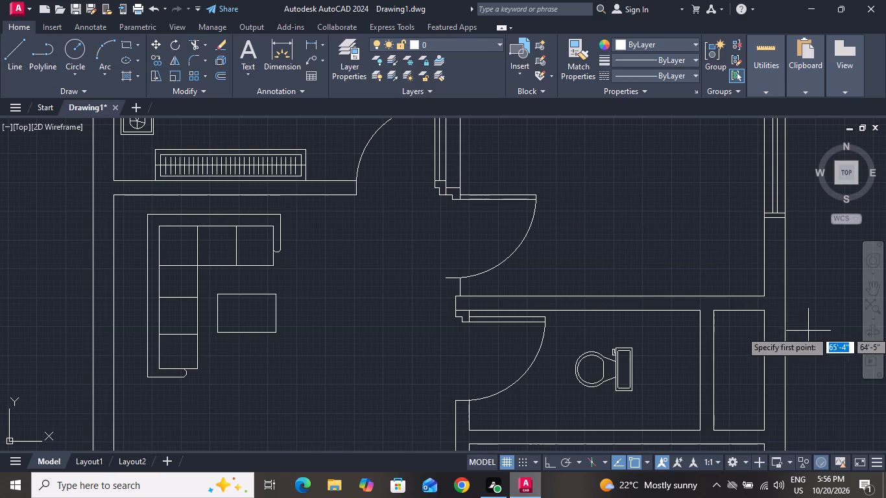
pyautogui.scroll(2, 782, 312)
pyautogui.click(726, 279)
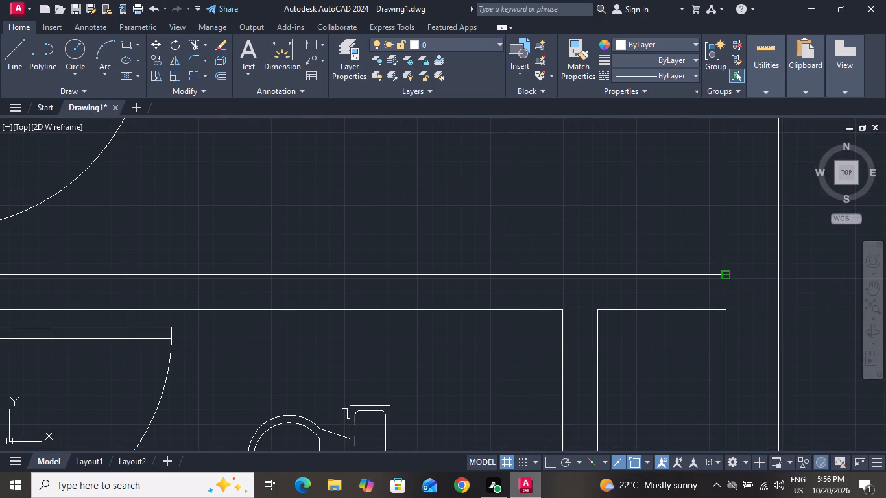
pyautogui.click(723, 309)
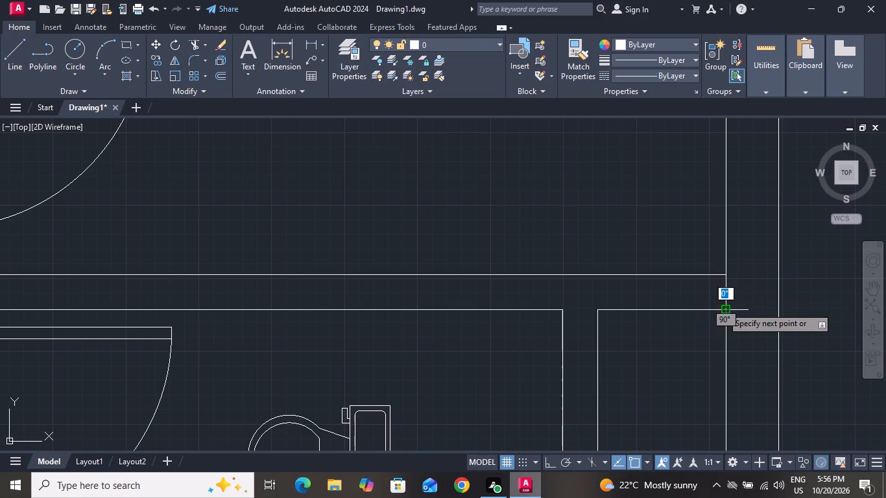
pyautogui.rightClick(722, 307)
pyautogui.click(741, 327)
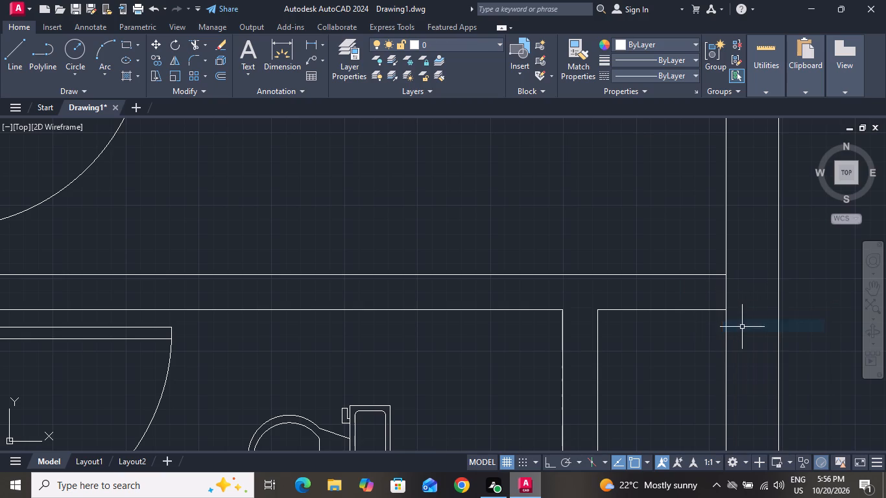
# Draw a short vertical line from the narrow shaft's upper-left corner up to the opposite face of the wall above.
pyautogui.click(17, 49)
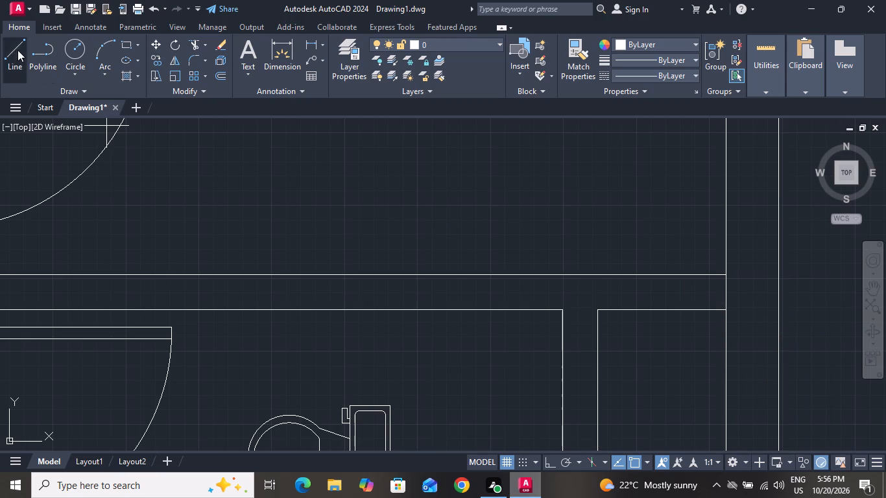
pyautogui.click(596, 309)
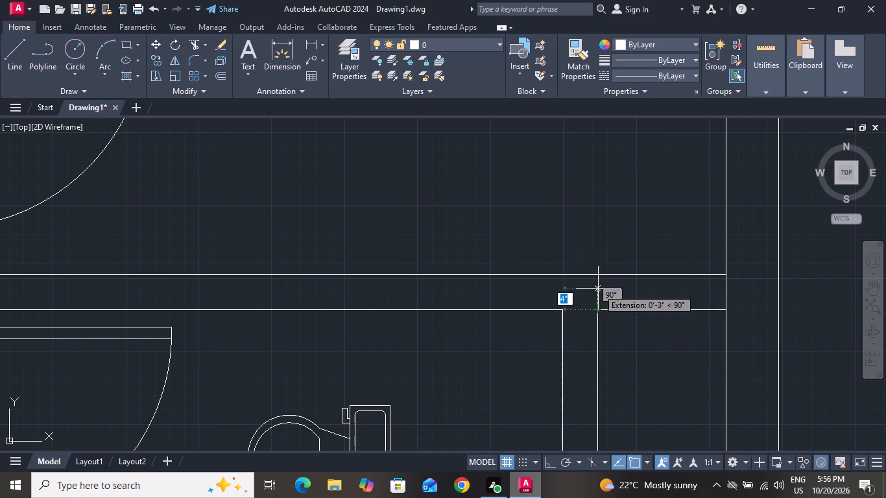
pyautogui.click(596, 272)
pyautogui.rightClick(596, 273)
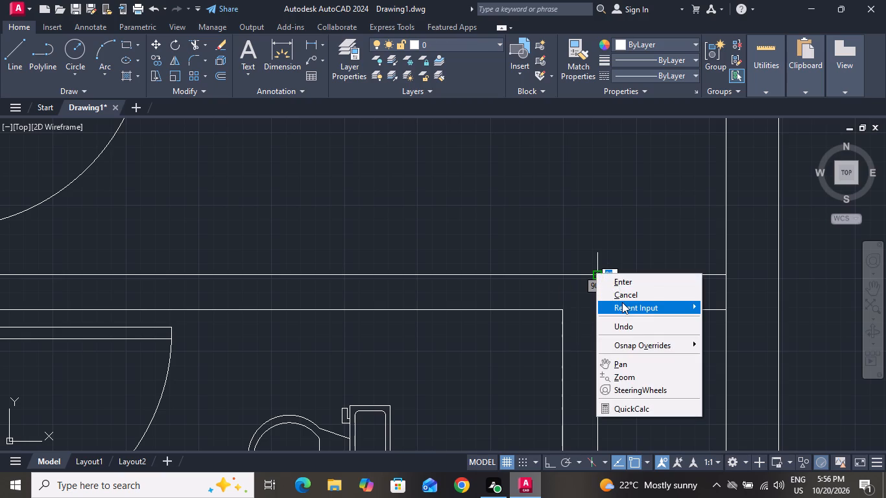
pyautogui.click(623, 296)
# Draw a horizontal line from the midpoint of that short wall line across to the inner face of the outer wall.
pyautogui.click(19, 43)
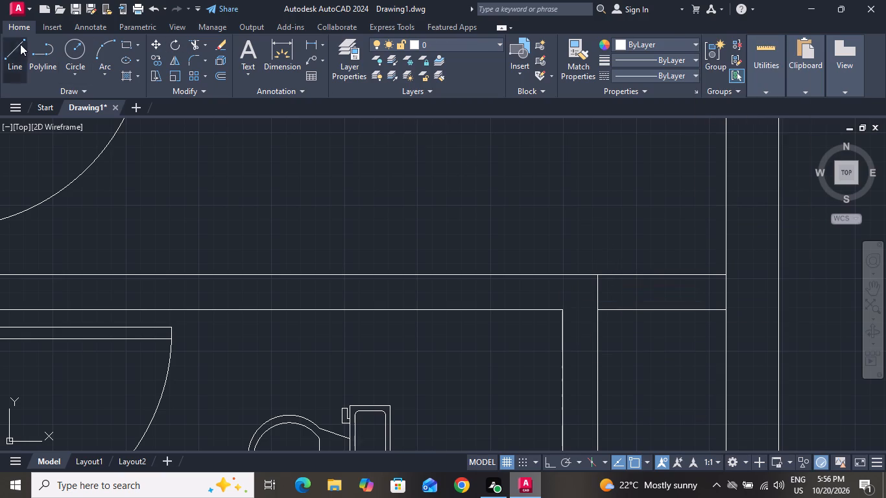
pyautogui.click(597, 291)
pyautogui.click(730, 294)
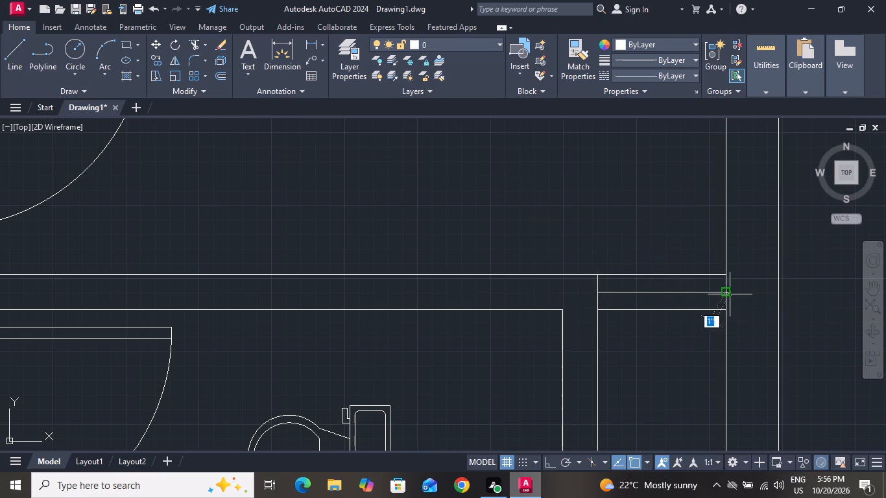
pyautogui.rightClick(730, 295)
pyautogui.click(740, 314)
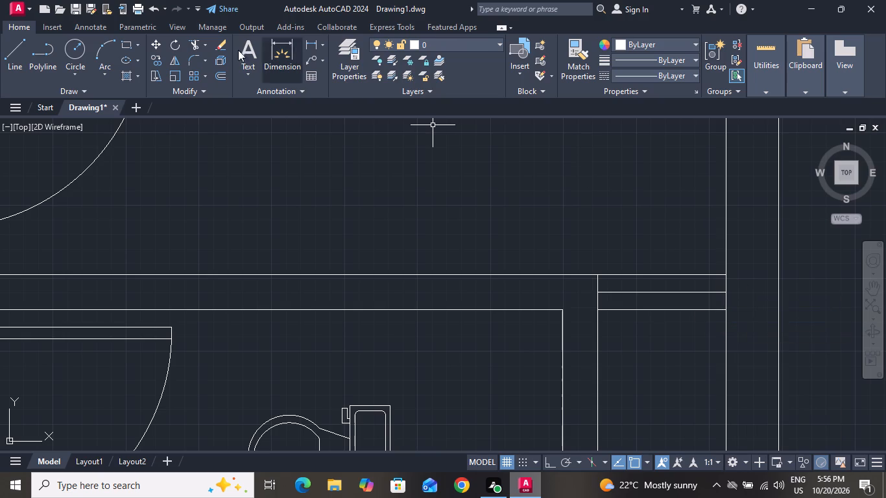
# Draw a short vertical line from the narrow shaft's lower-left corner down to the opposite face of the wall below.
pyautogui.click(8, 51)
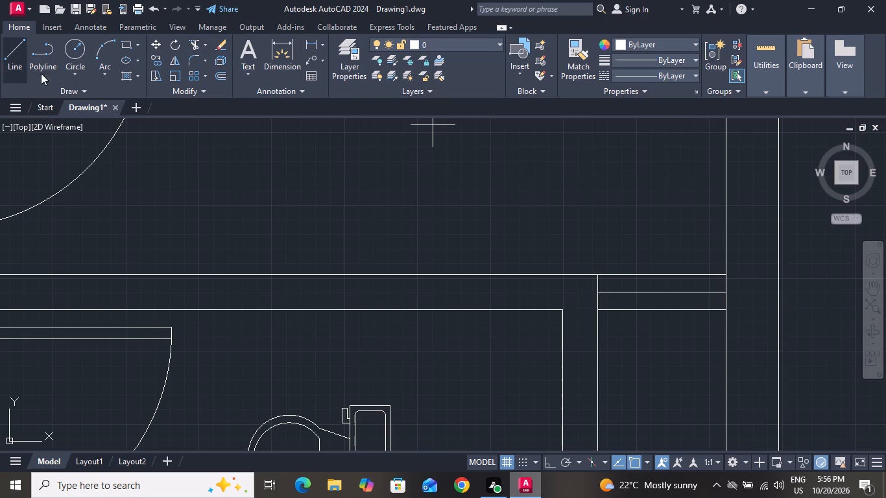
pyautogui.scroll(-1, 440, 204)
pyautogui.scroll(-2, 492, 230)
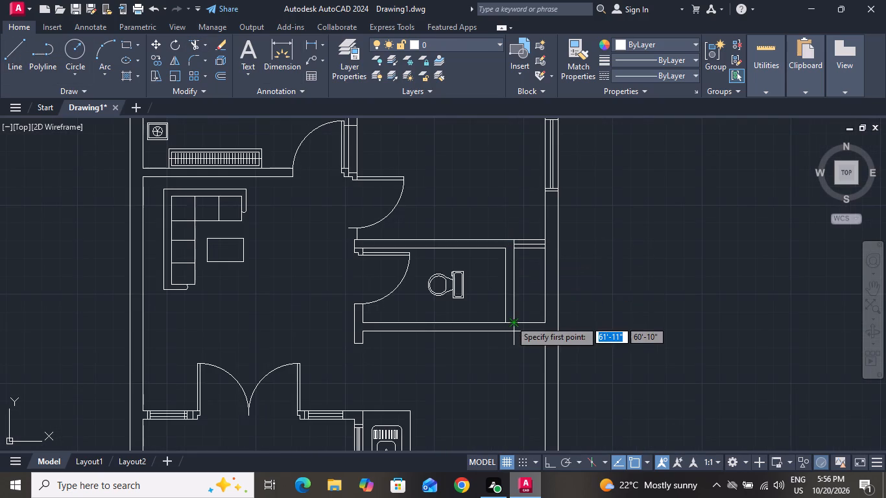
pyautogui.scroll(2, 510, 320)
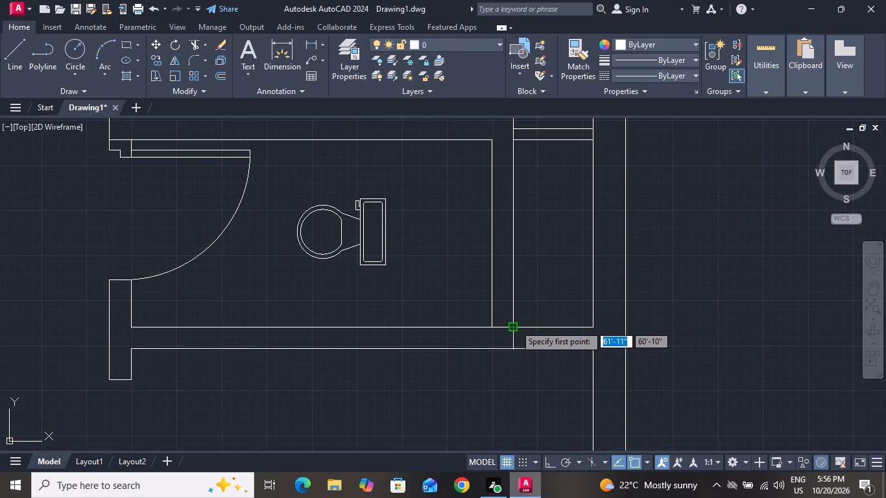
pyautogui.click(512, 329)
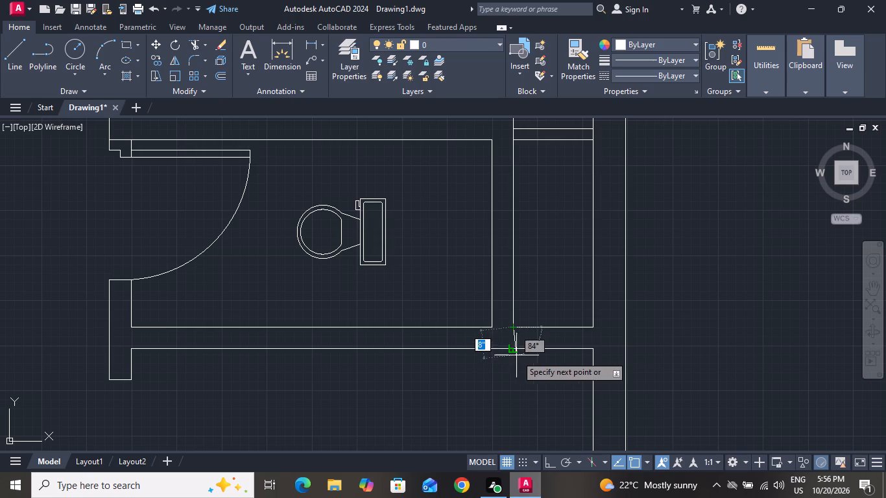
pyautogui.click(512, 353)
pyautogui.rightClick(512, 353)
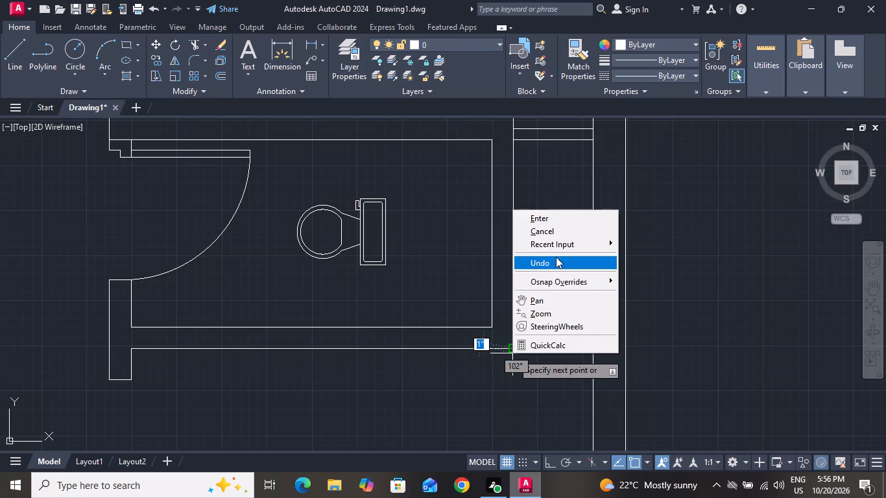
pyautogui.click(558, 230)
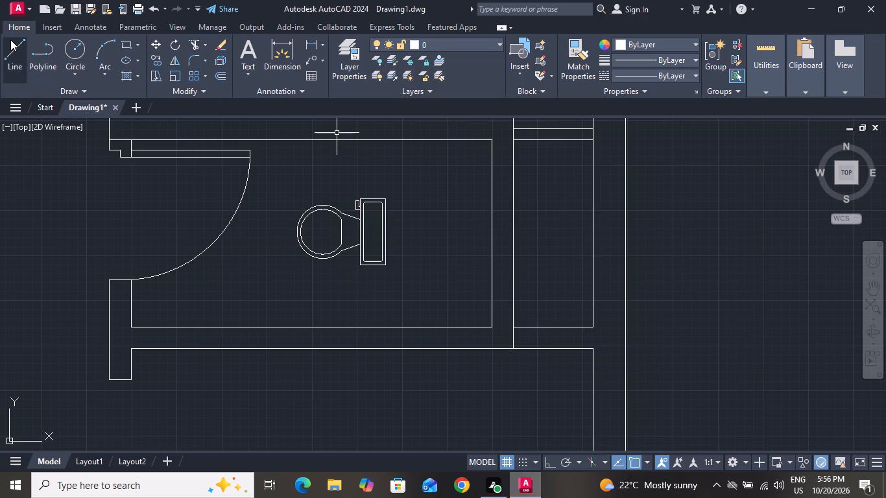
# Draw a short vertical line closing the gap in the inner outer-wall line below the narrow shaft's lower-right corner.
pyautogui.click(14, 43)
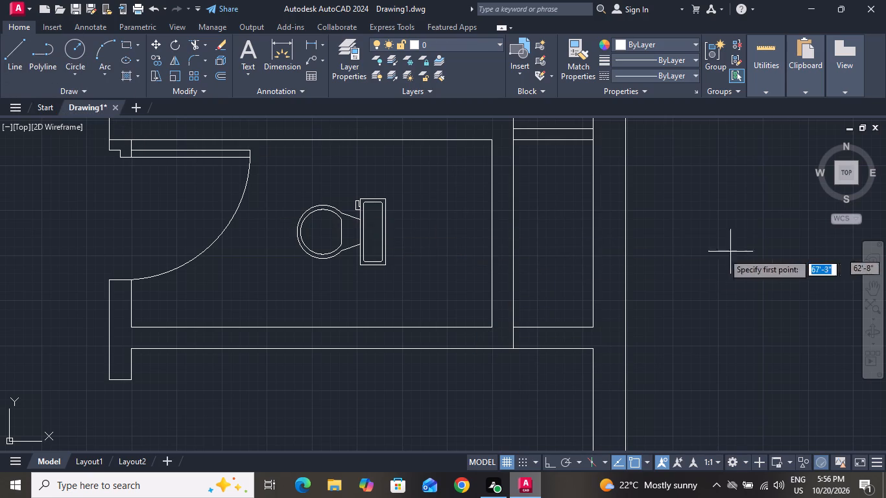
pyautogui.scroll(1, 579, 341)
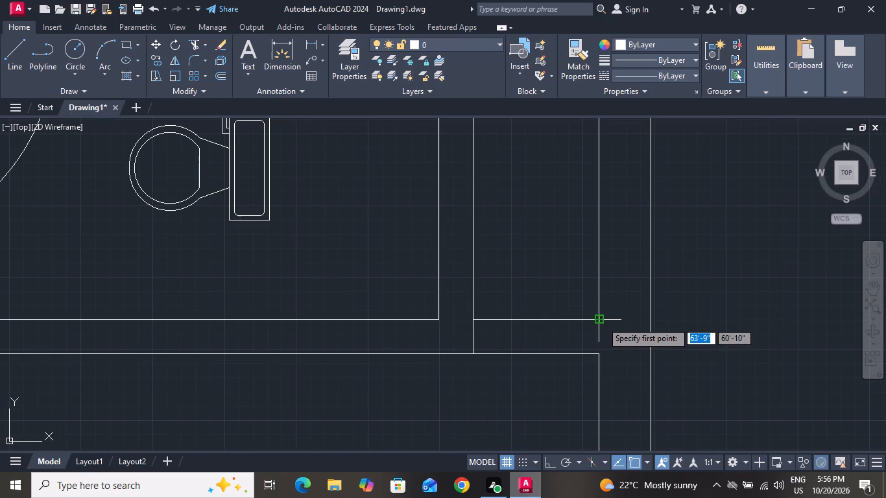
pyautogui.click(602, 322)
pyautogui.click(599, 357)
pyautogui.rightClick(597, 355)
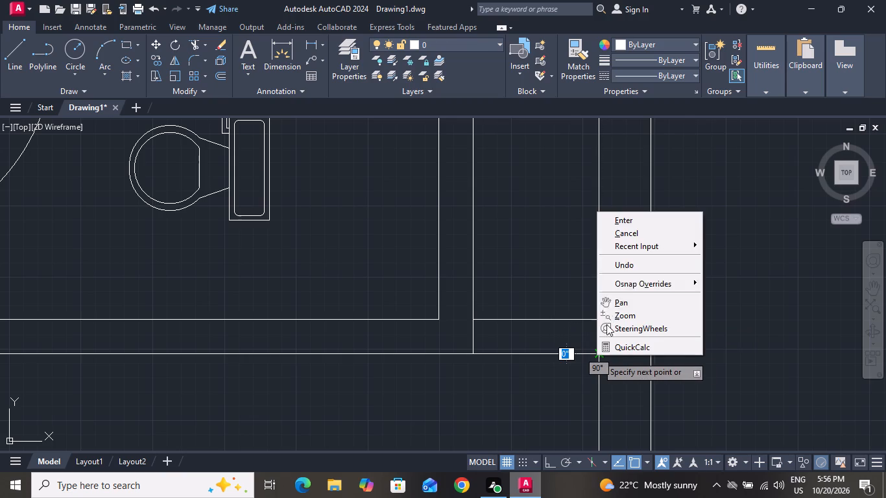
pyautogui.click(629, 234)
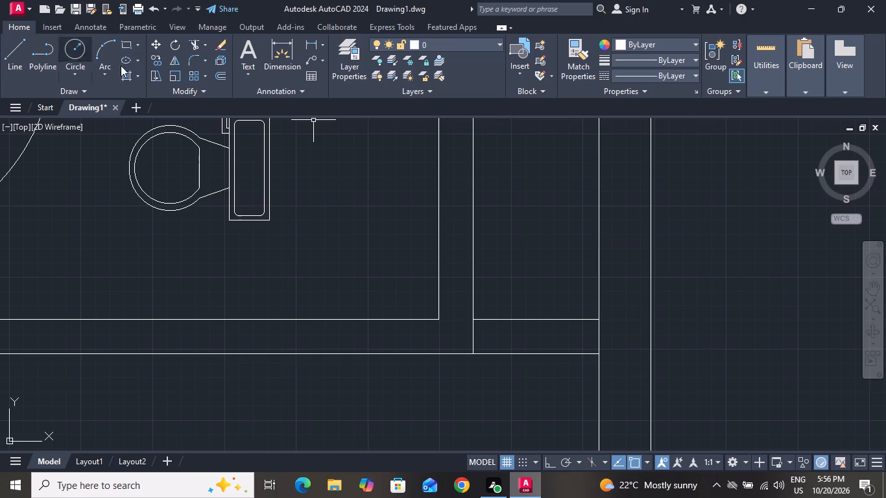
# Trim away the two horizontal wall lines that cross the lower end of the narrow shaft.
pyautogui.moveTo(196, 48); pyautogui.dragTo(190, 48)
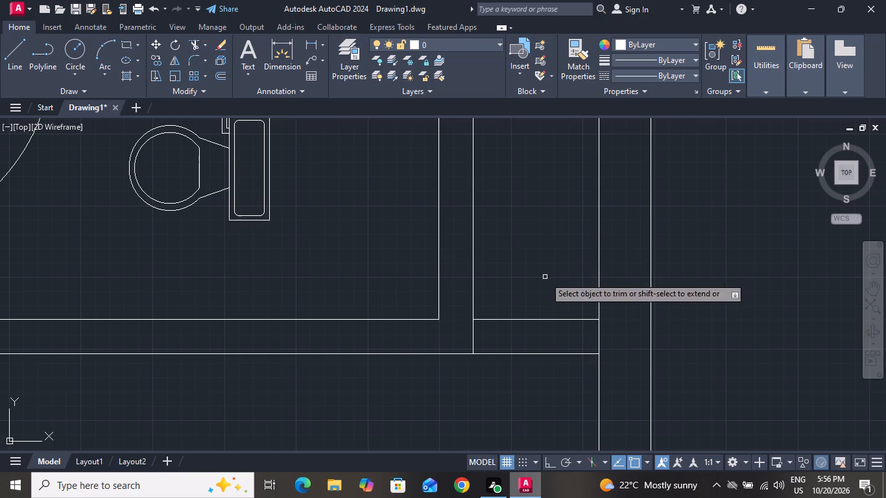
pyautogui.click(545, 277)
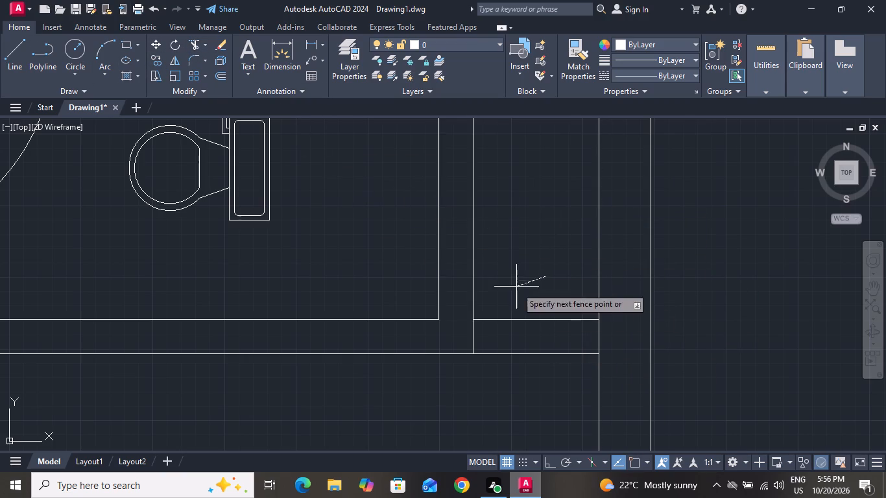
pyautogui.click(507, 378)
pyautogui.scroll(-1, 515, 335)
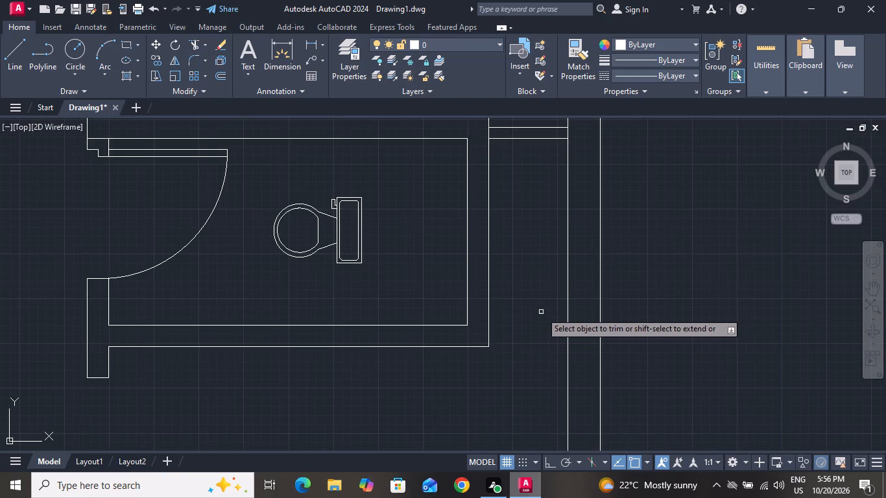
pyautogui.rightClick(536, 283)
pyautogui.click(545, 305)
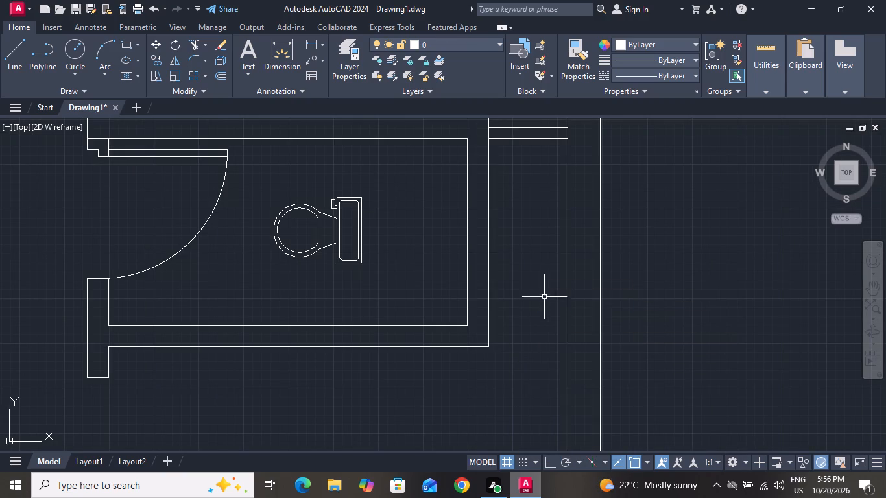
# Draw a horizontal line closing the shaft's lower end, level with the toilet room's lower inner wall face, across to the outer wall.
pyautogui.click(11, 43)
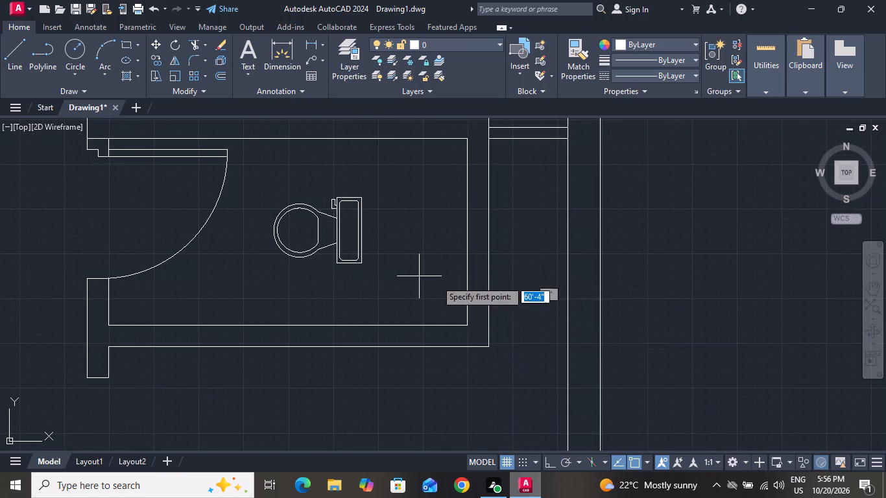
pyautogui.click(490, 325)
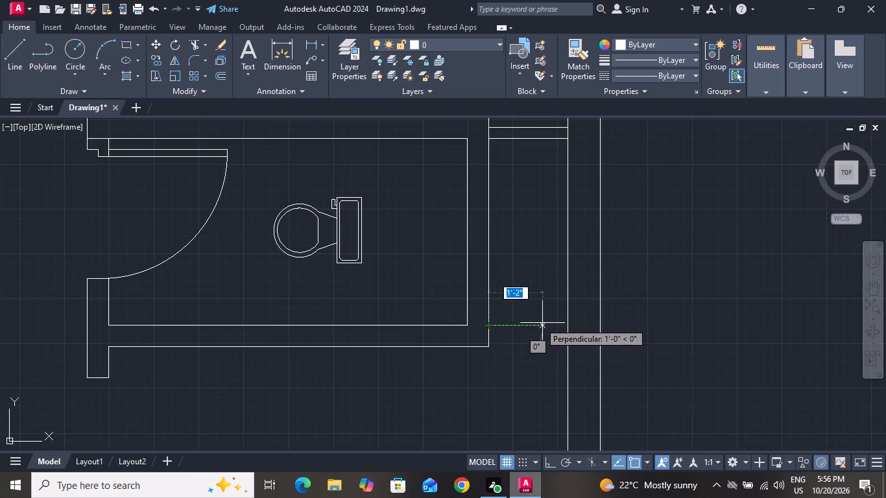
pyautogui.click(566, 325)
pyautogui.rightClick(566, 325)
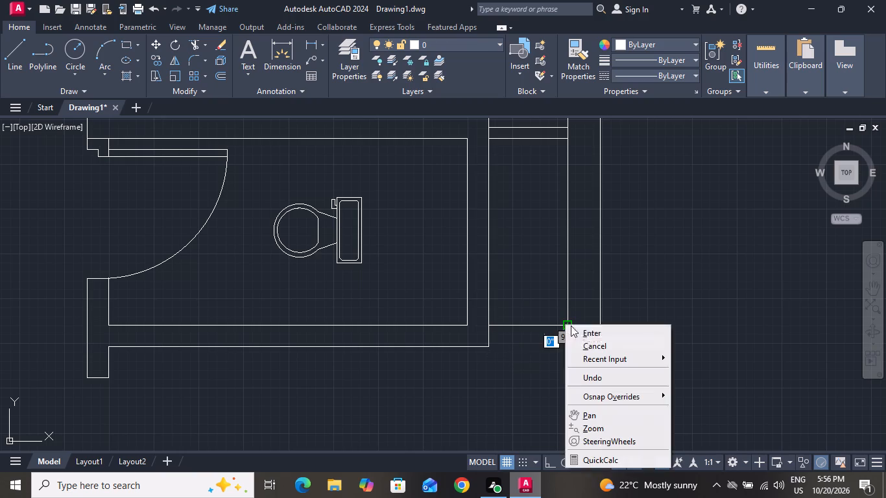
pyautogui.click(581, 345)
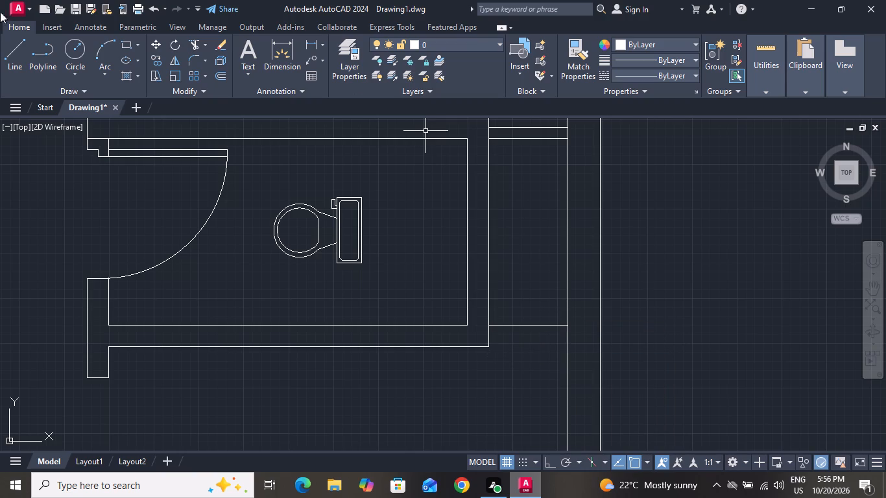
# Draw two crossing diagonal lines between the opposite corners of the narrow shaft beside the toilet room.
pyautogui.click(10, 54)
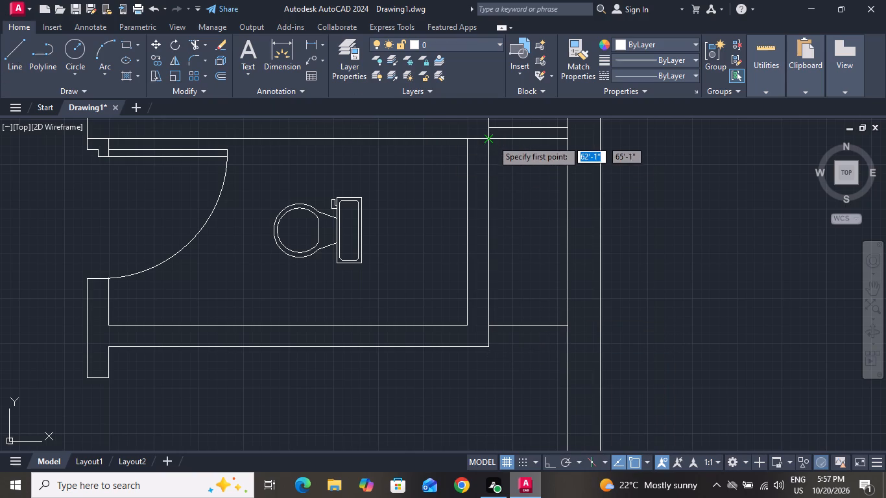
pyautogui.click(490, 137)
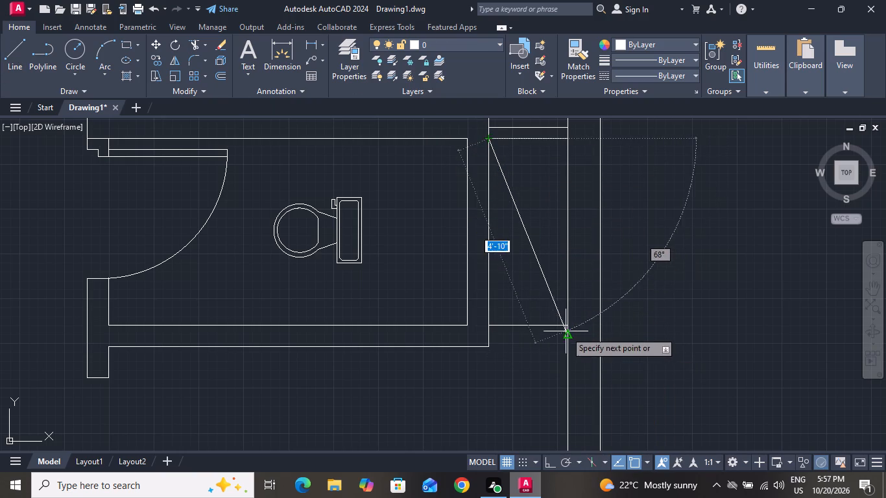
pyautogui.click(570, 326)
pyautogui.rightClick(573, 327)
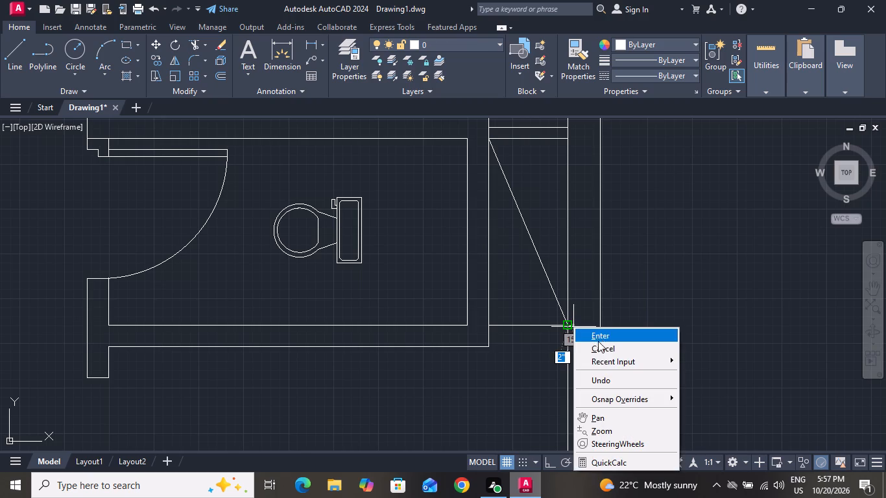
pyautogui.click(596, 353)
pyautogui.click(8, 46)
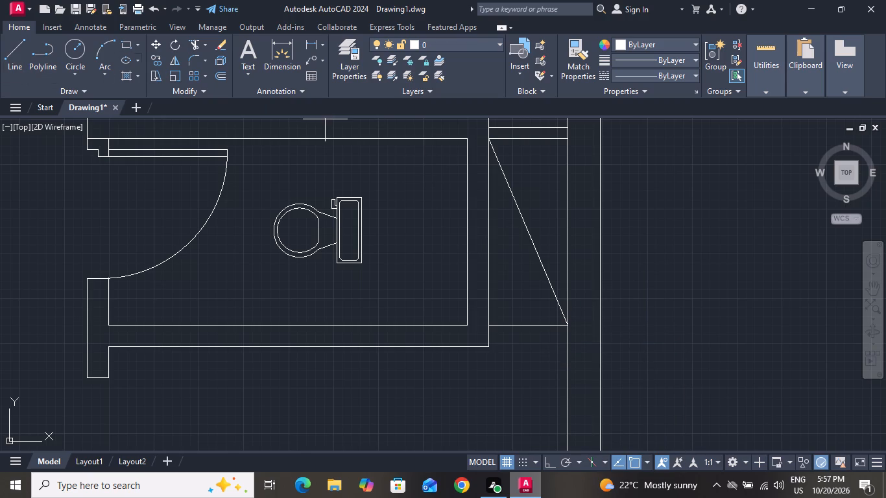
pyautogui.click(565, 139)
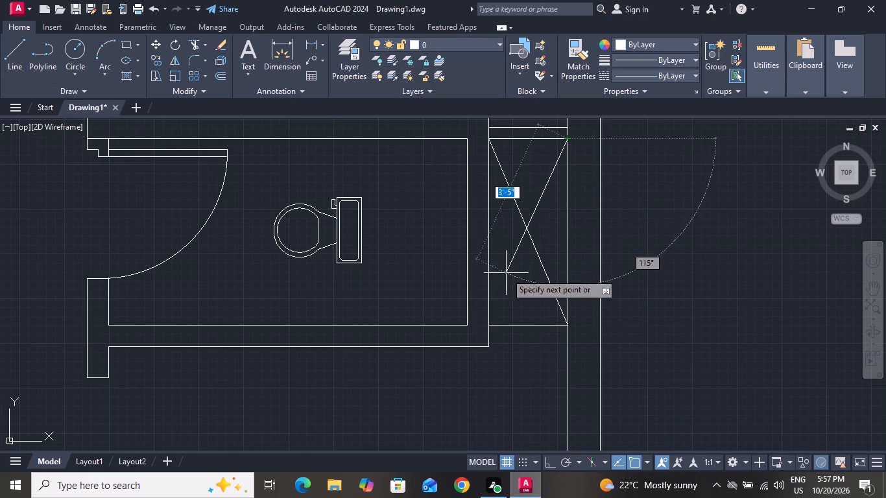
pyautogui.click(492, 327)
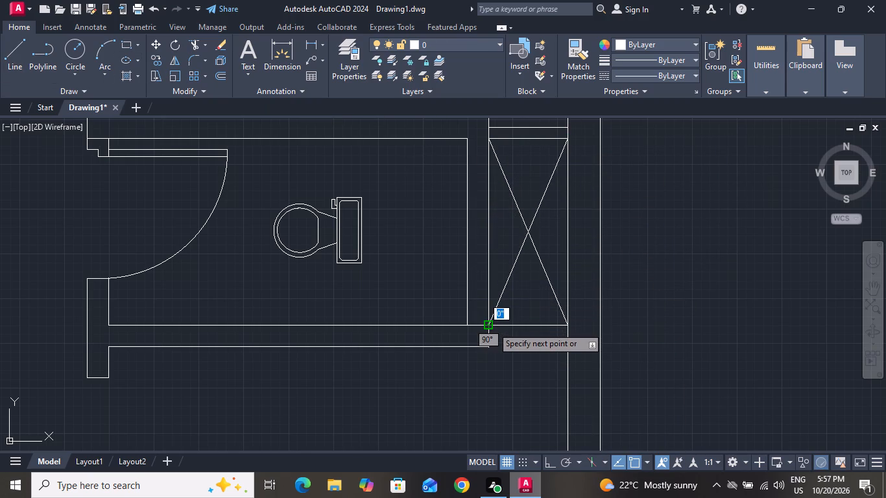
pyautogui.rightClick(492, 327)
pyautogui.click(523, 348)
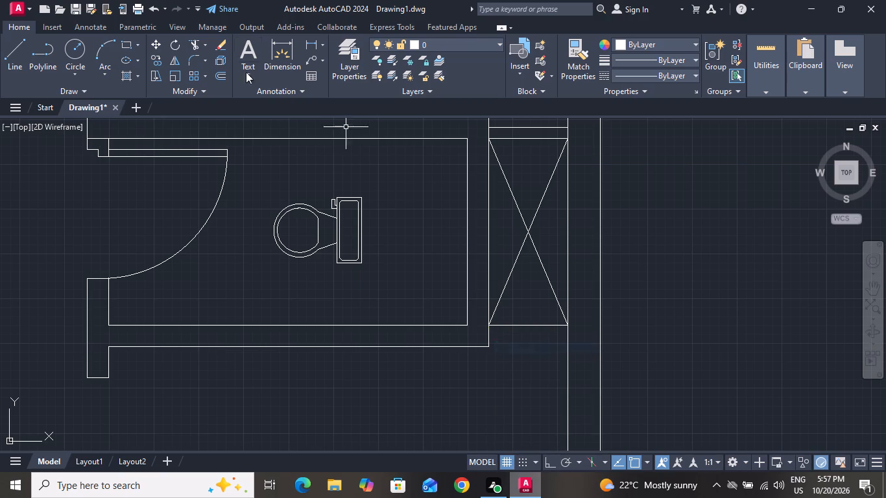
# Draw a short horizontal line across the wall between the toilet room and the shaft, at the wall's midpoint.
pyautogui.click(6, 48)
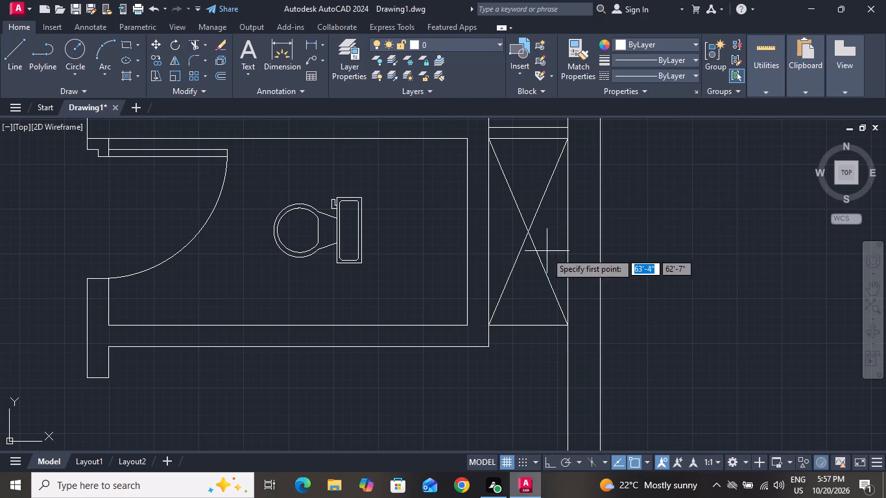
pyautogui.scroll(-2, 539, 257)
pyautogui.scroll(2, 515, 250)
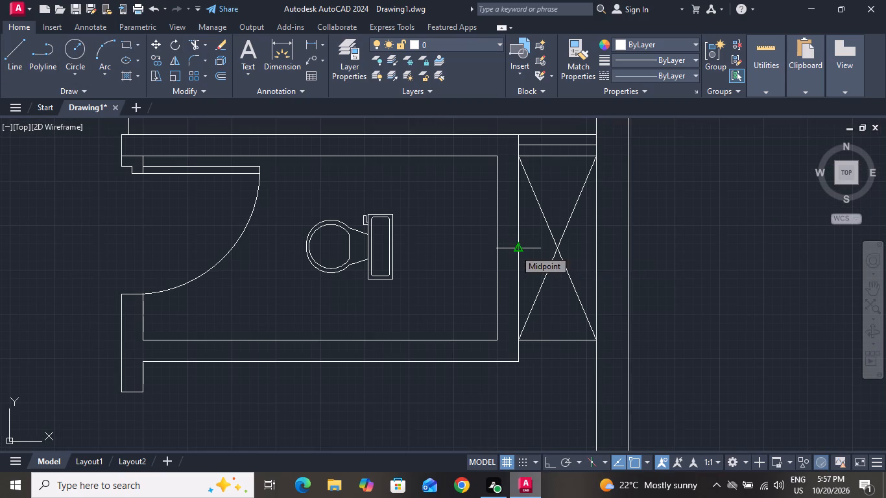
pyautogui.click(515, 250)
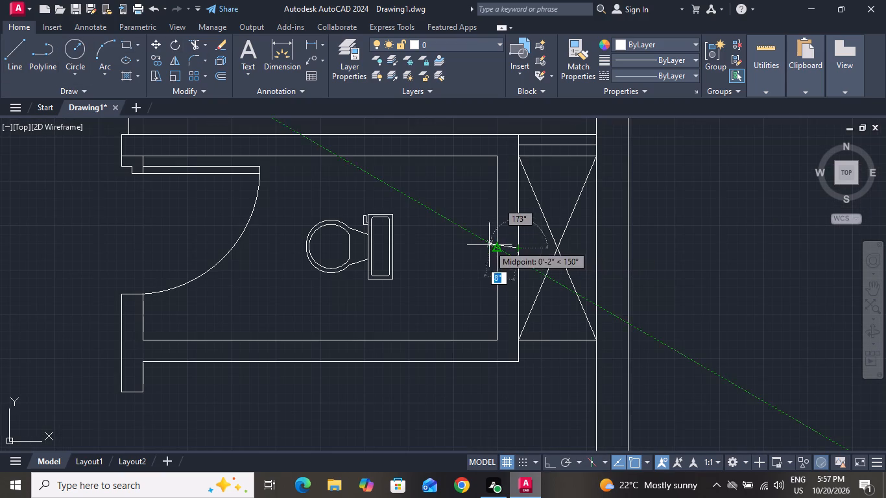
pyautogui.click(494, 248)
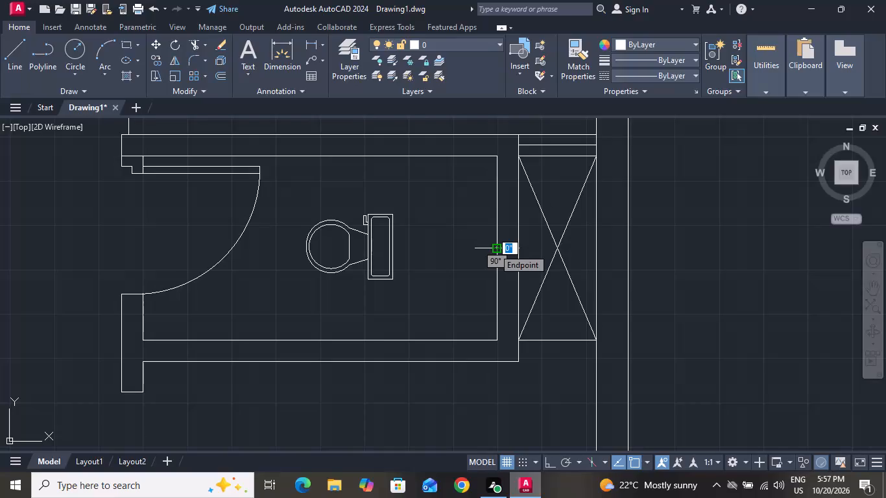
pyautogui.rightClick(494, 248)
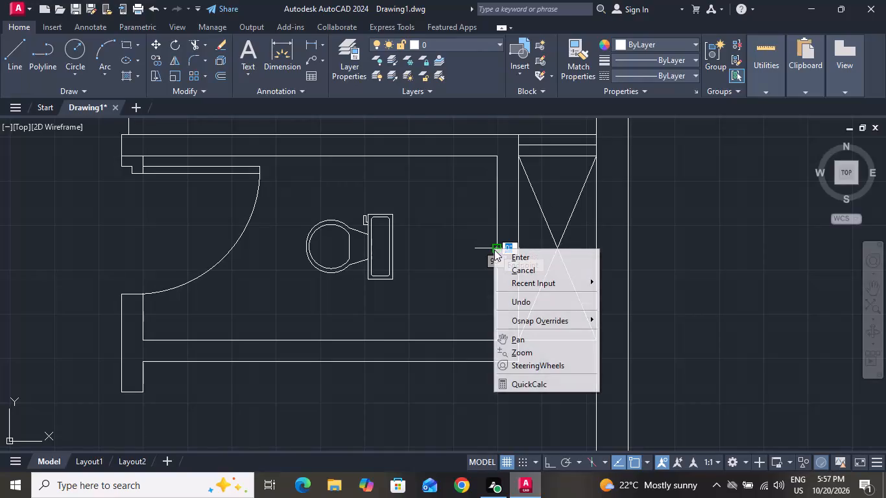
pyautogui.click(514, 263)
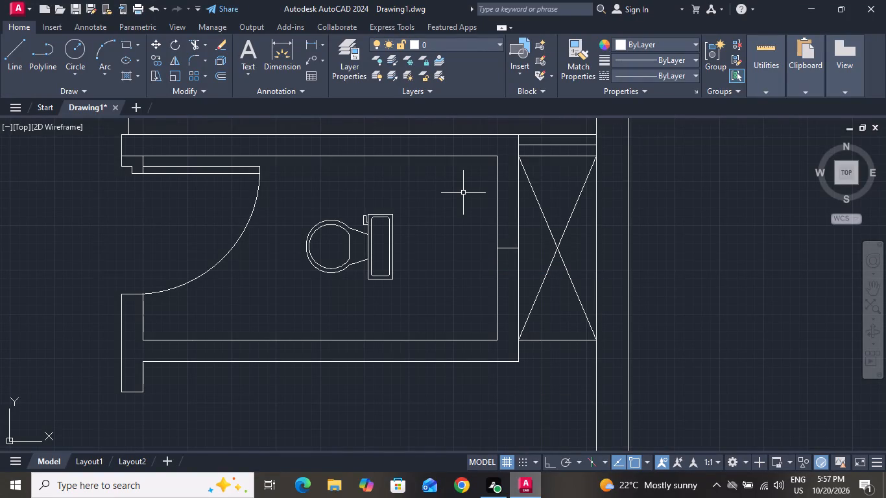
# Offset the short line across the shaft wall by 1' both upward and downward to mark the window opening.
pyautogui.write('o')
pyautogui.press('space')
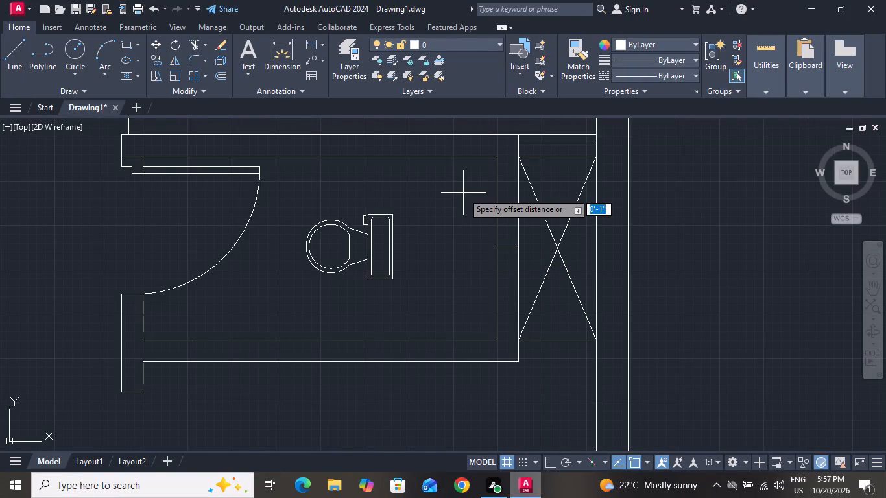
pyautogui.press('1')
pyautogui.press("'")
pyautogui.press('Return')
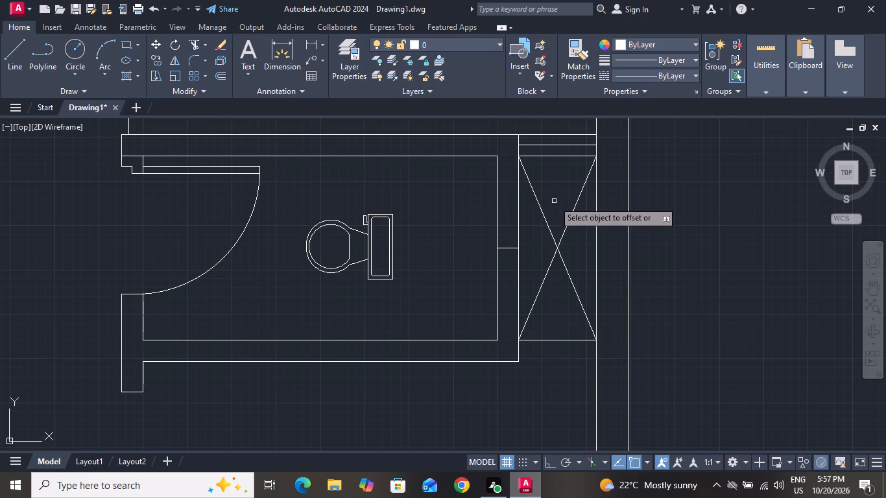
pyautogui.click(508, 248)
pyautogui.click(508, 219)
pyautogui.click(510, 246)
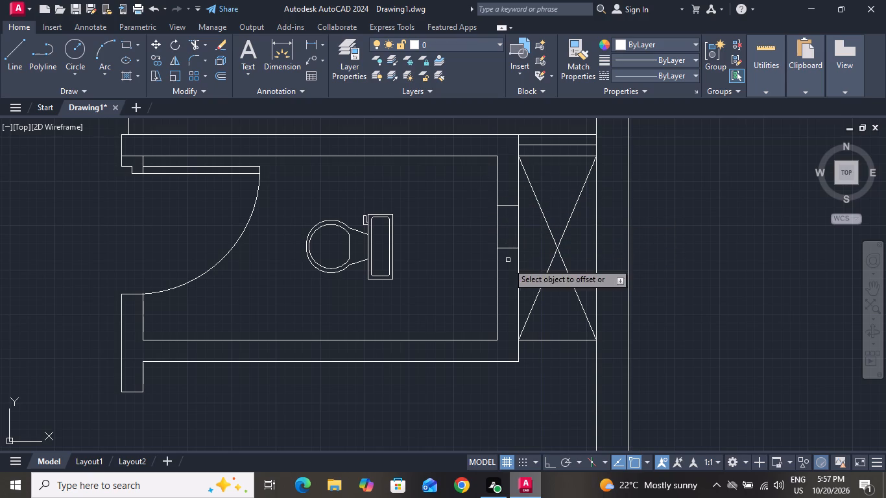
pyautogui.click(512, 247)
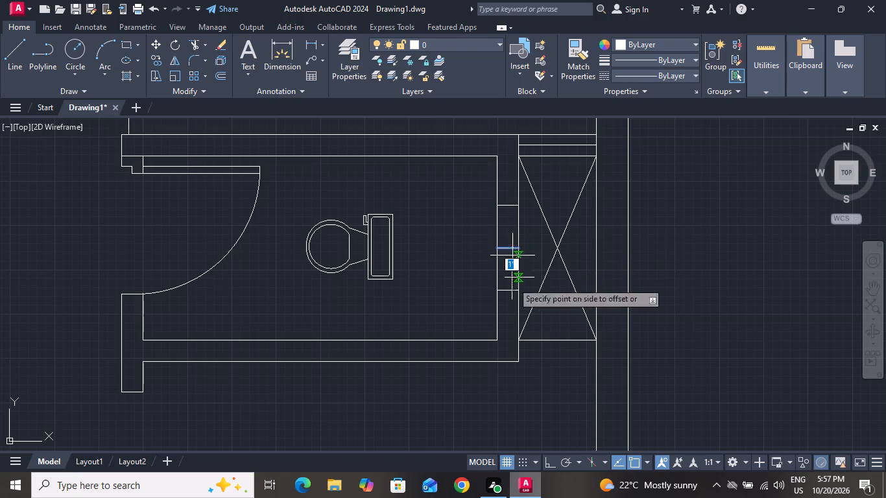
pyautogui.click(515, 294)
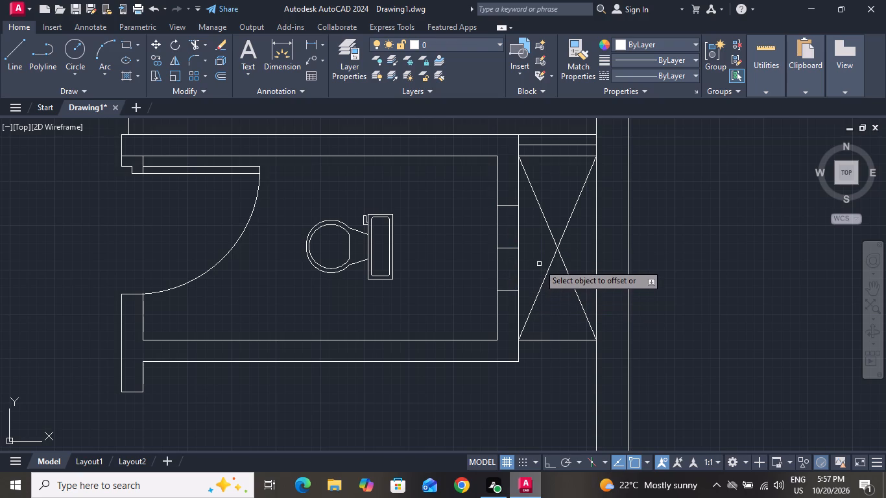
pyautogui.rightClick(539, 264)
pyautogui.click(550, 282)
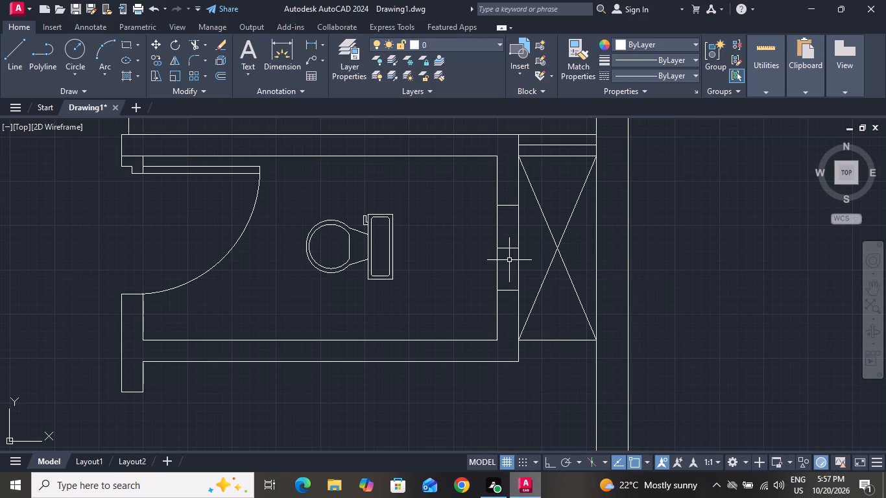
# Offset the upper and lower opening lines in the shaft wall outward by 2".
pyautogui.write('o 2')
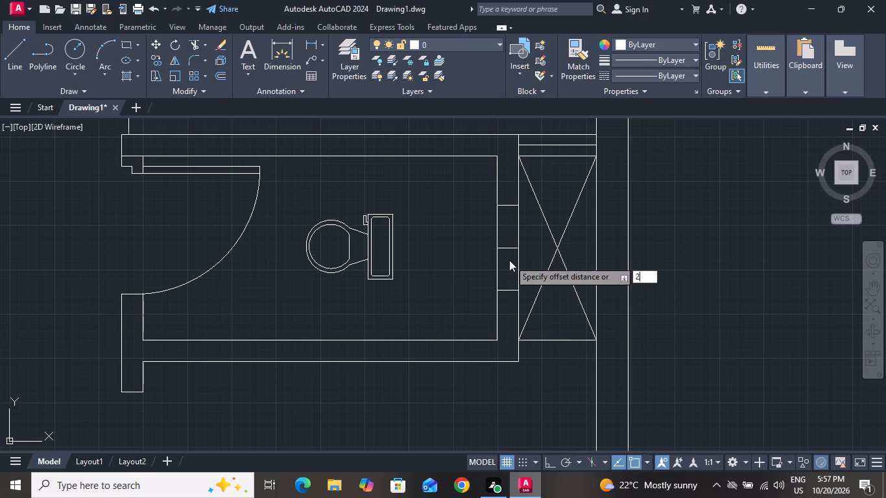
pyautogui.hotkey('shift', '"')
pyautogui.press('Return')
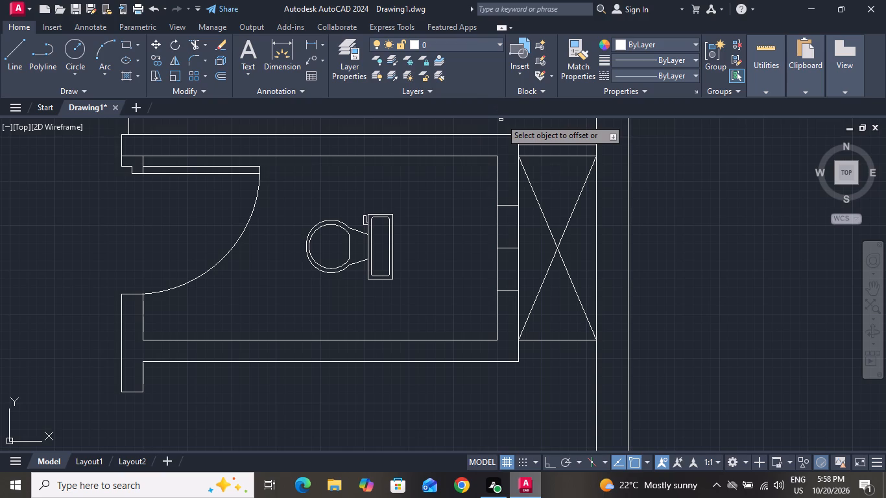
pyautogui.click(510, 206)
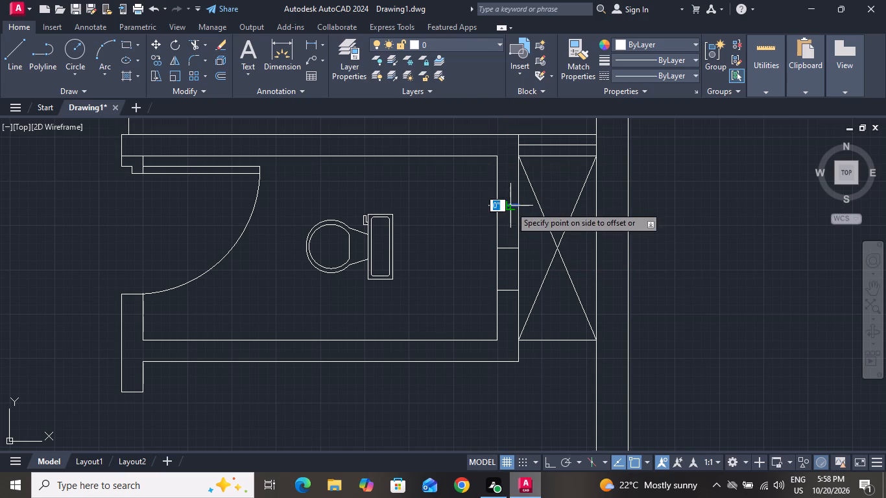
pyautogui.click(510, 189)
pyautogui.click(512, 290)
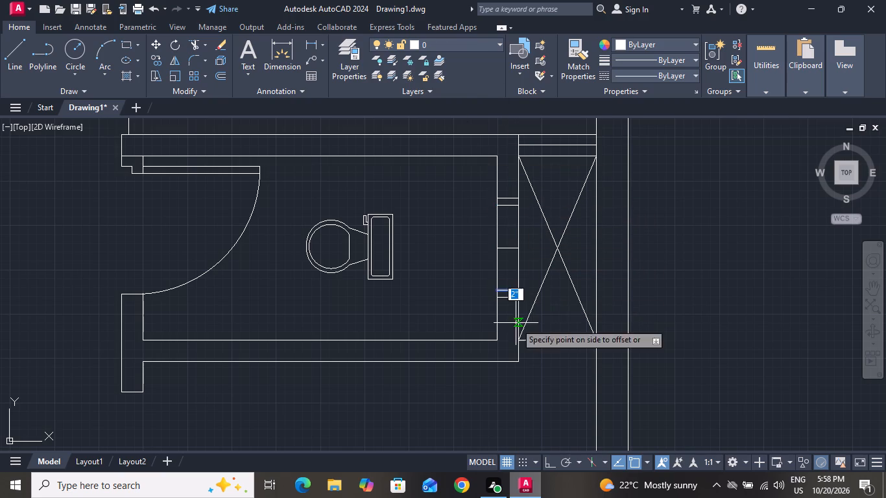
pyautogui.click(516, 323)
pyautogui.rightClick(524, 275)
pyautogui.click(544, 296)
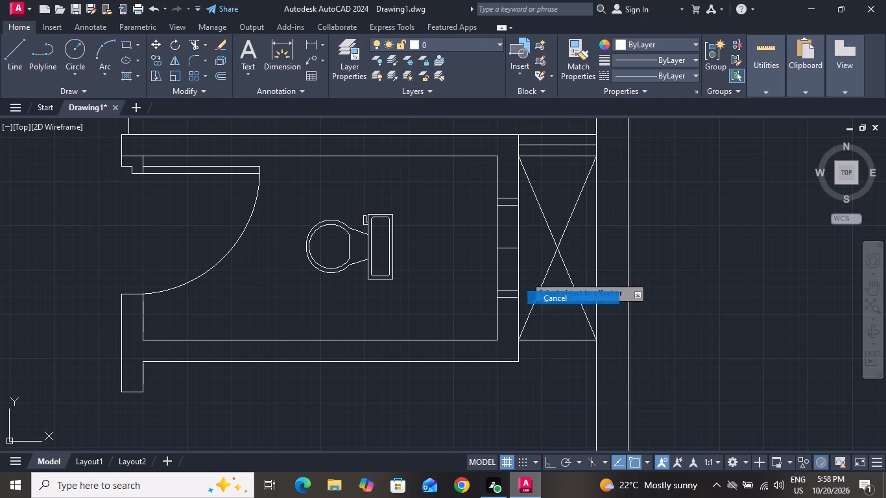
# Draw a vertical line along the middle of the shaft wall, between the inner upper and lower window opening lines.
pyautogui.click(17, 54)
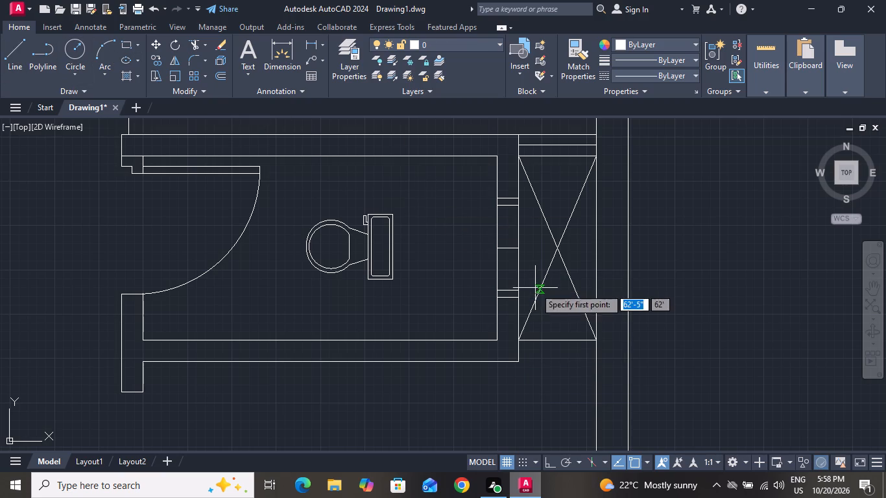
pyautogui.click(509, 204)
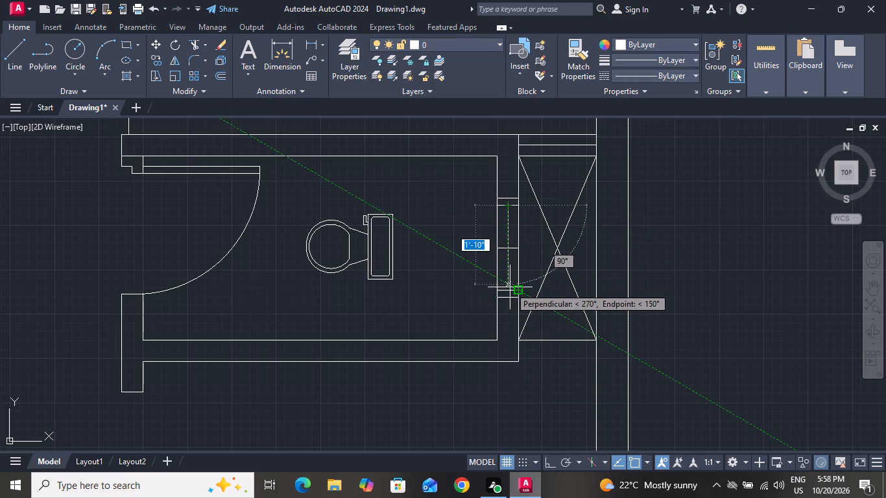
pyautogui.click(509, 290)
pyautogui.rightClick(509, 290)
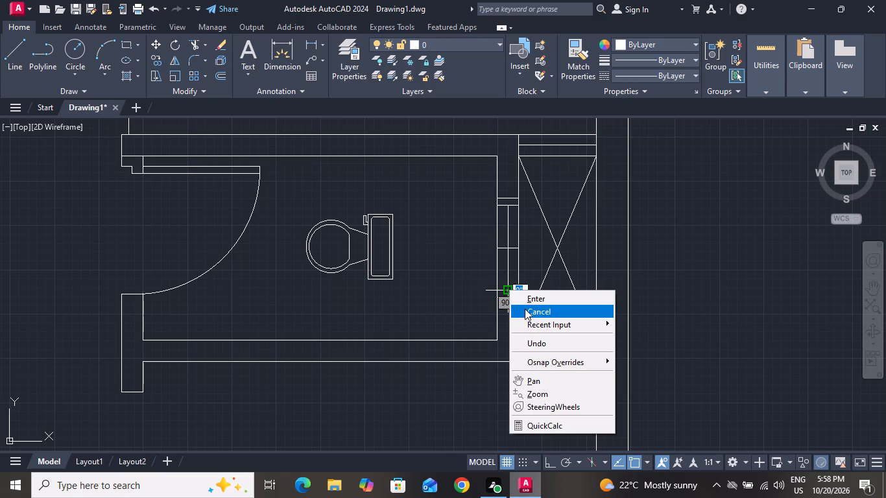
pyautogui.click(525, 309)
# Offset the window's vertical centre line by 1" to both sides.
pyautogui.write('o 1')
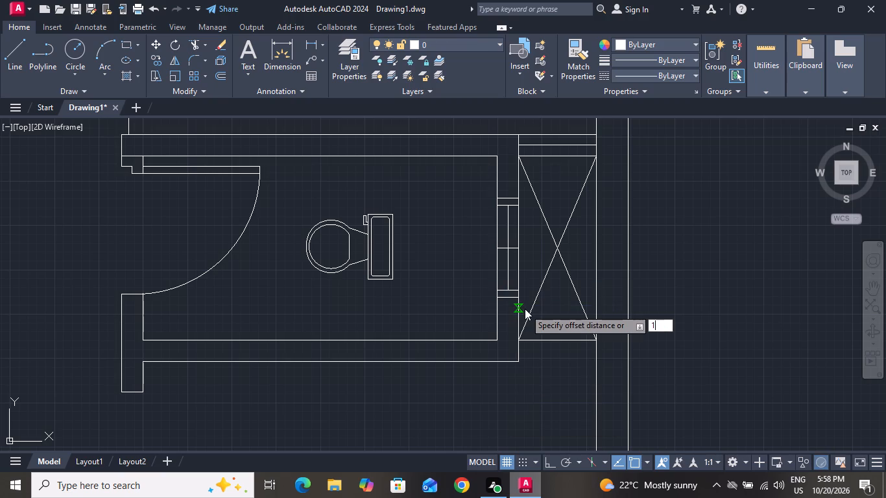
pyautogui.hotkey('shift', '"')
pyautogui.press('Return')
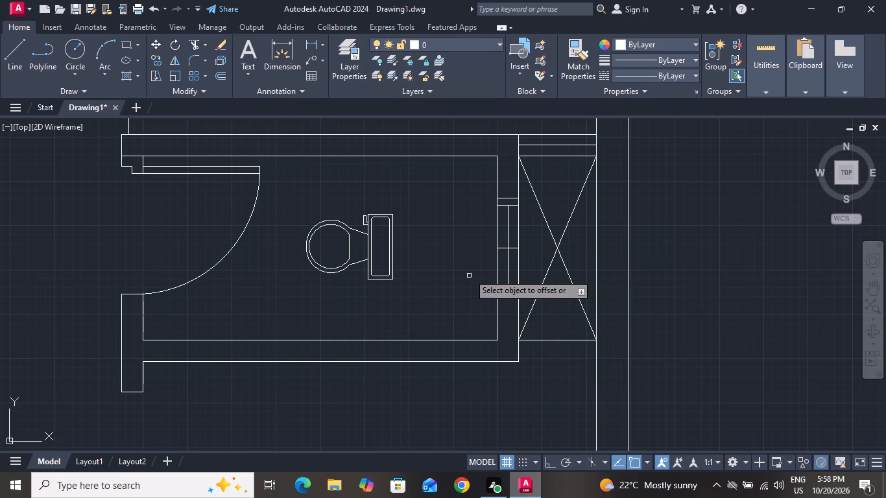
pyautogui.scroll(3, 504, 257)
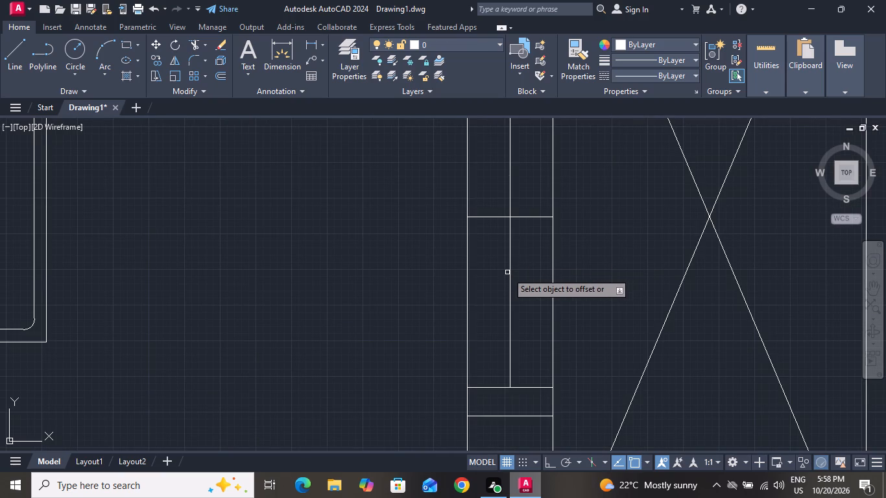
pyautogui.click(509, 272)
pyautogui.click(533, 276)
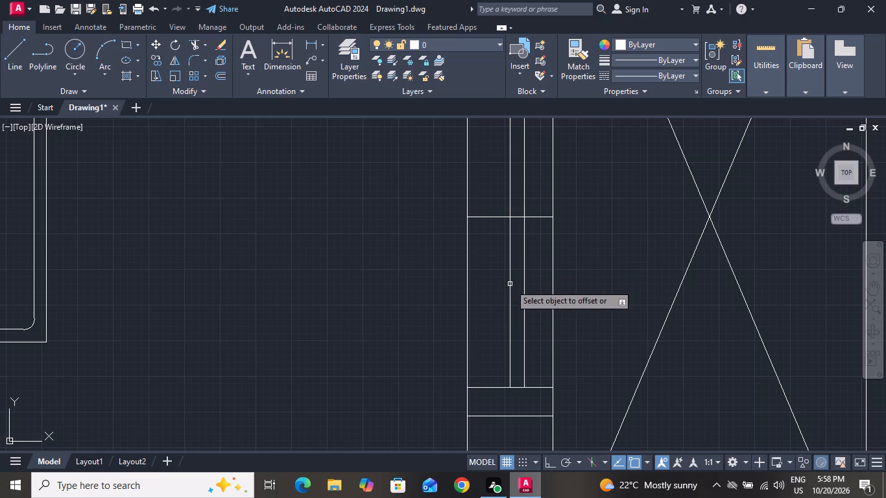
pyautogui.click(510, 284)
pyautogui.click(482, 288)
pyautogui.rightClick(482, 288)
pyautogui.click(502, 315)
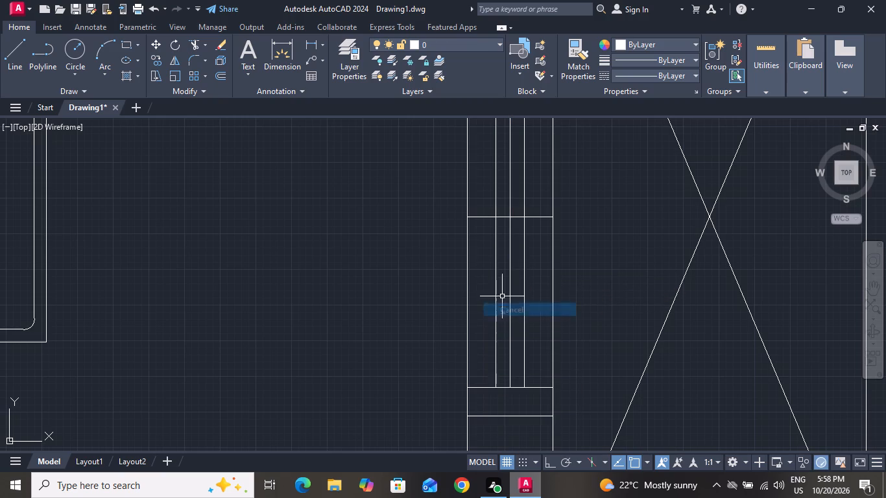
# Delete the vertical centre line and the horizontal midpoint line from the shaft wall window.
pyautogui.scroll(2, 513, 220)
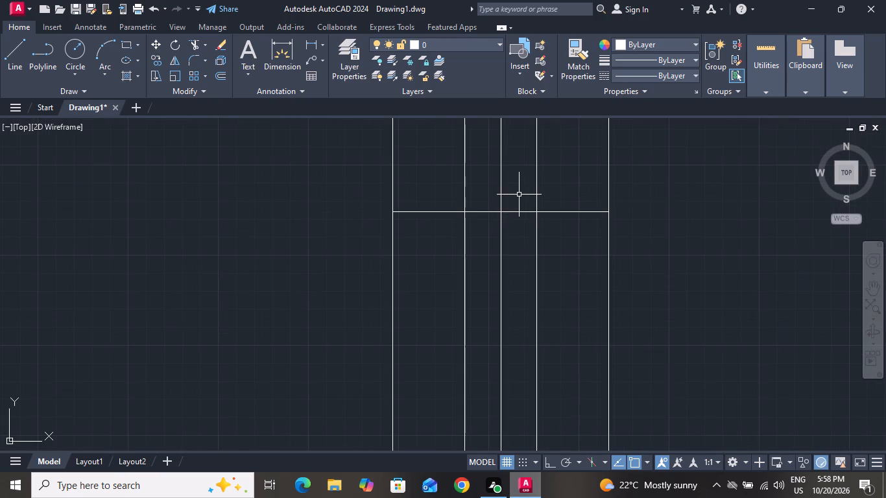
pyautogui.click(520, 193)
pyautogui.click(483, 235)
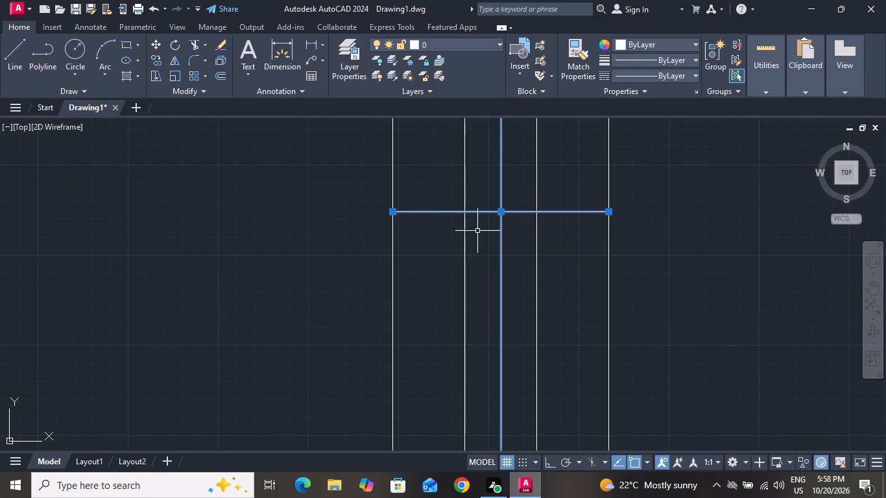
pyautogui.press('Delete')
# Draw a bed outline rectangle about 5'-6" by 4'-7" against the exterior window wall of the room above the toilet.
pyautogui.scroll(-4, 492, 252)
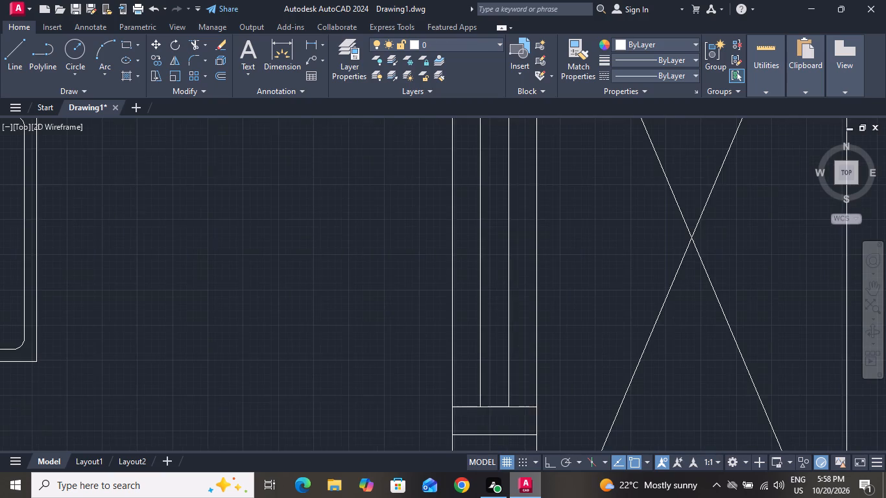
pyautogui.scroll(-1, 490, 255)
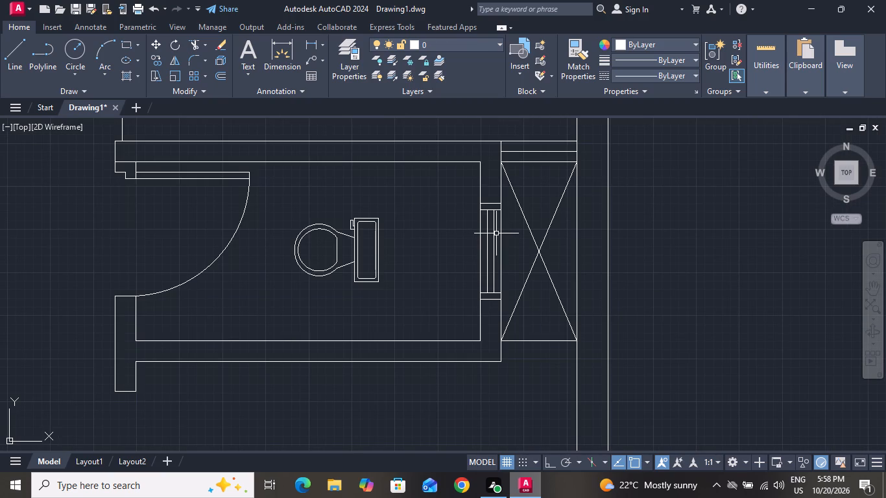
pyautogui.scroll(-2, 496, 233)
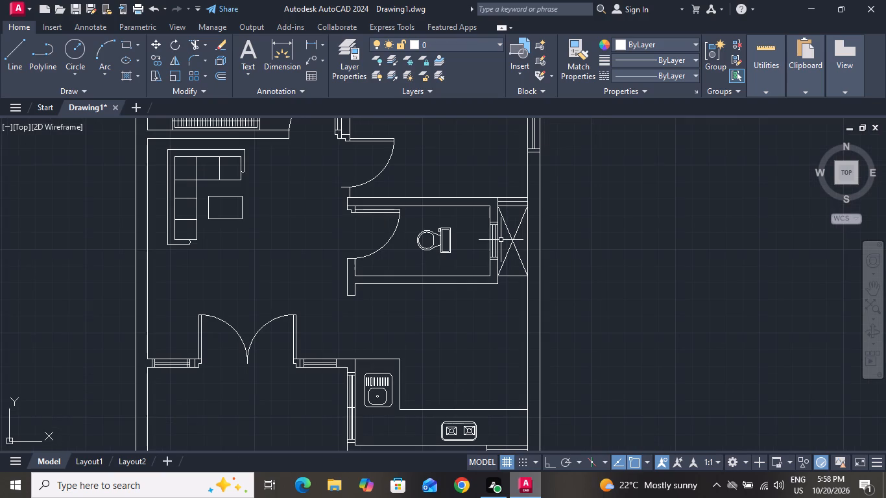
pyautogui.scroll(-2, 501, 240)
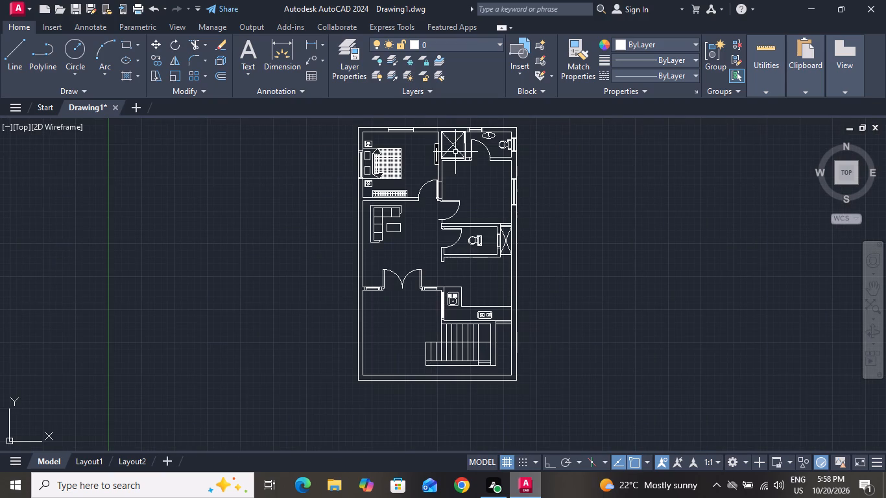
pyautogui.scroll(2, 502, 167)
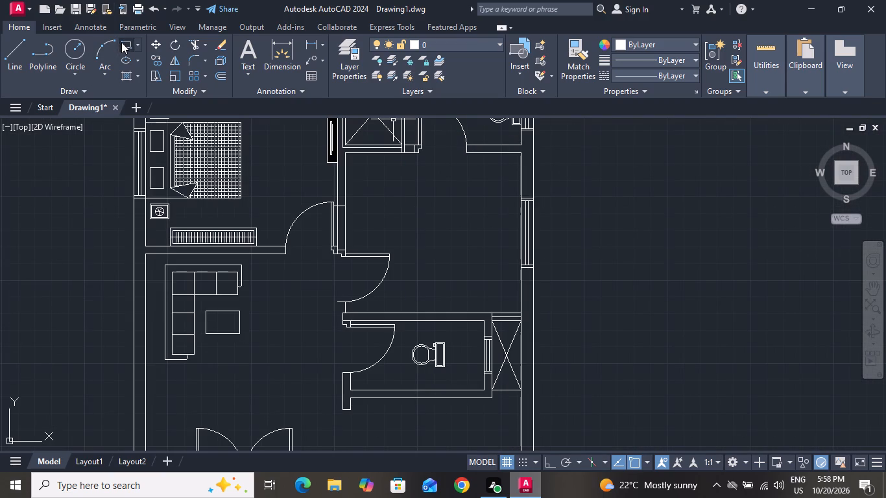
pyautogui.click(121, 42)
pyautogui.scroll(1, 510, 185)
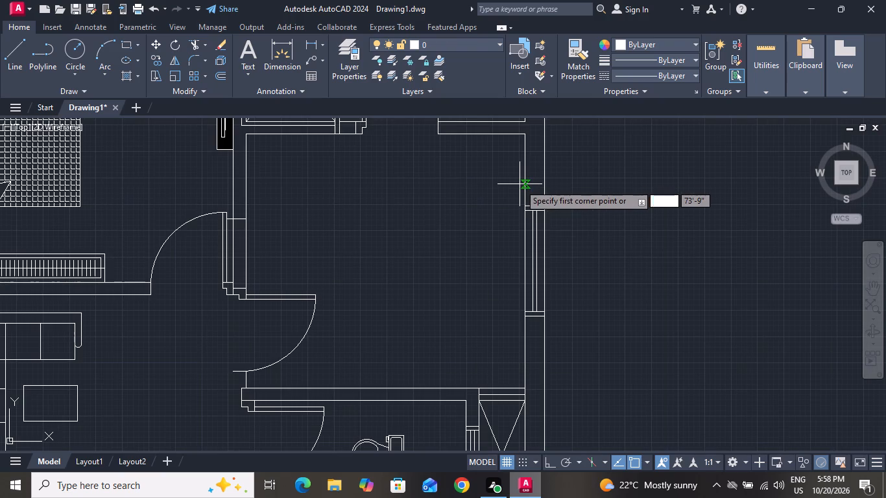
pyautogui.click(523, 193)
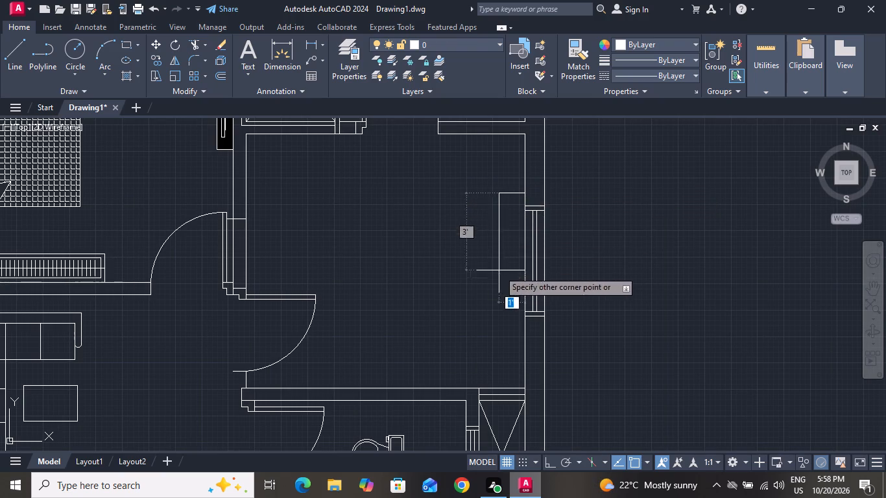
pyautogui.click(385, 311)
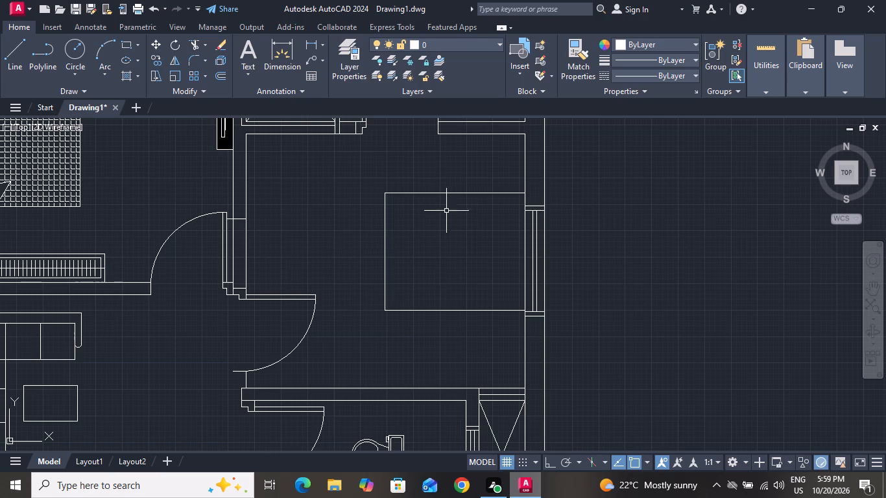
# Draw the blanket's vertical edge line across the bed with a triangular folded corner, sides about 1', reaching the bed's lower edge.
pyautogui.click(16, 50)
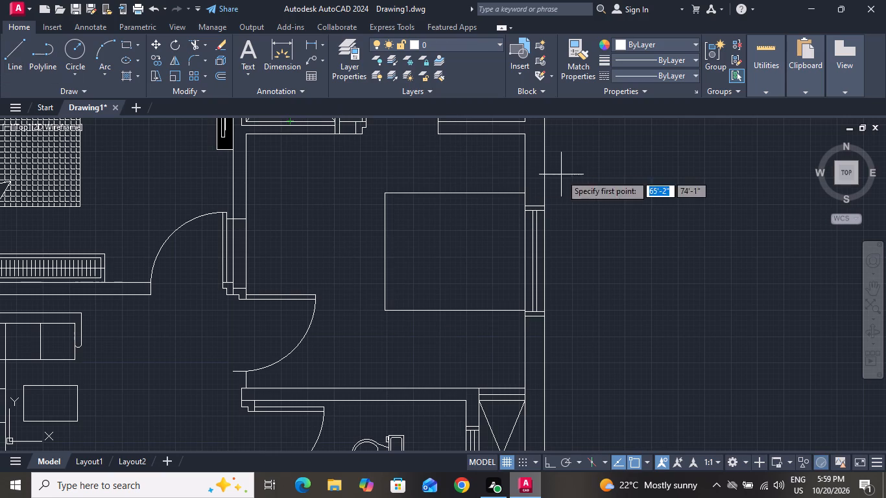
pyautogui.scroll(1, 479, 187)
pyautogui.click(490, 217)
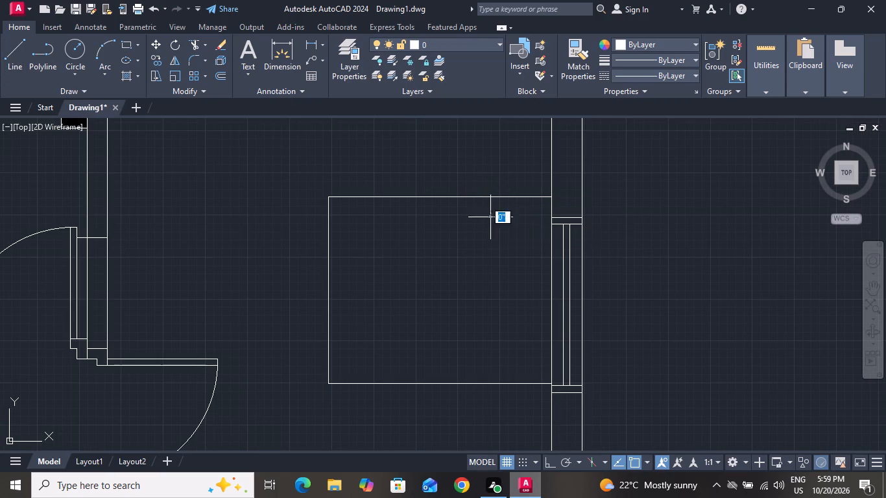
pyautogui.click(551, 461)
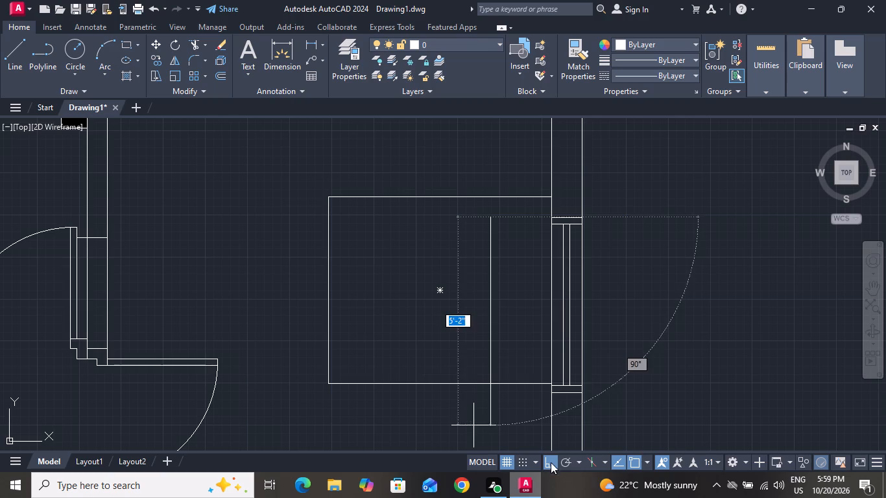
pyautogui.click(475, 348)
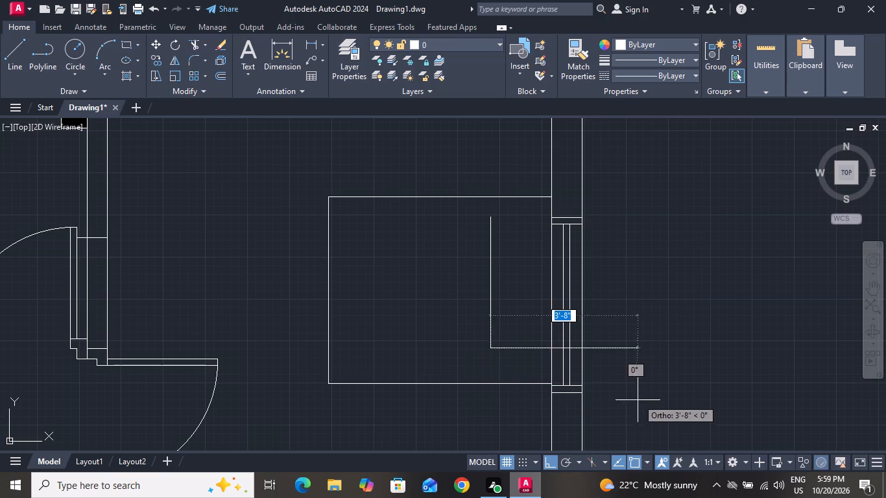
pyautogui.click(553, 458)
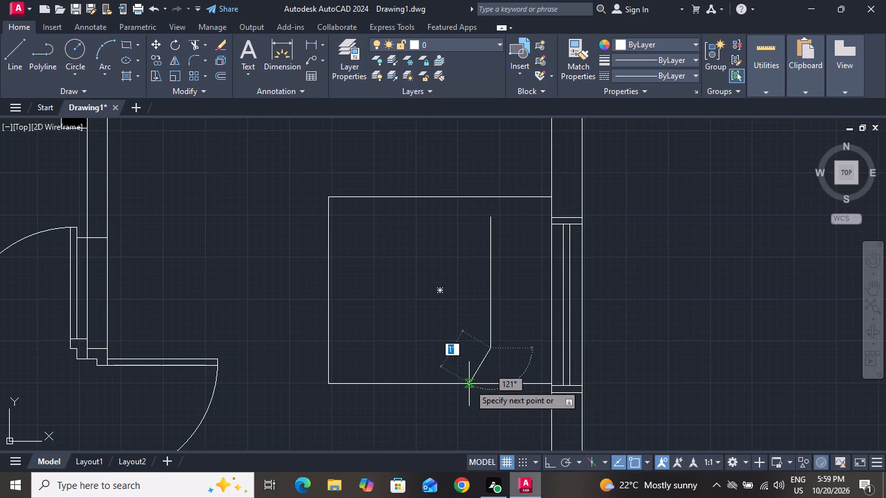
pyautogui.click(467, 385)
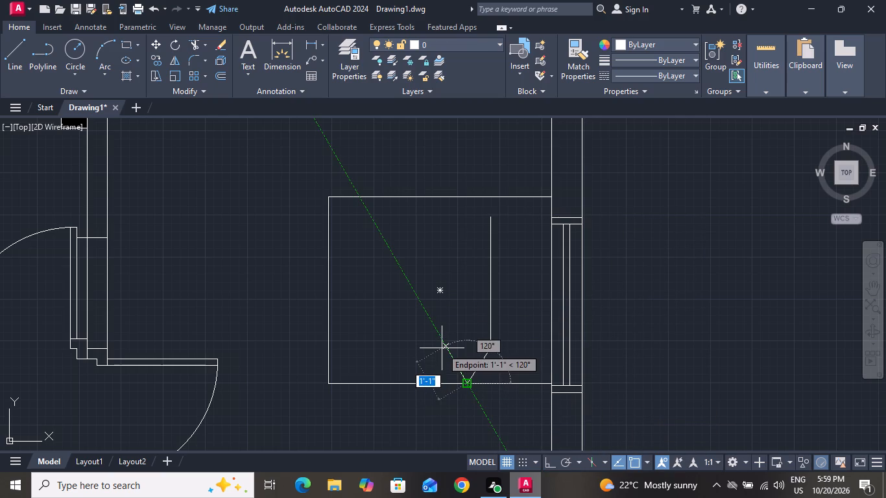
pyautogui.click(442, 348)
pyautogui.click(490, 350)
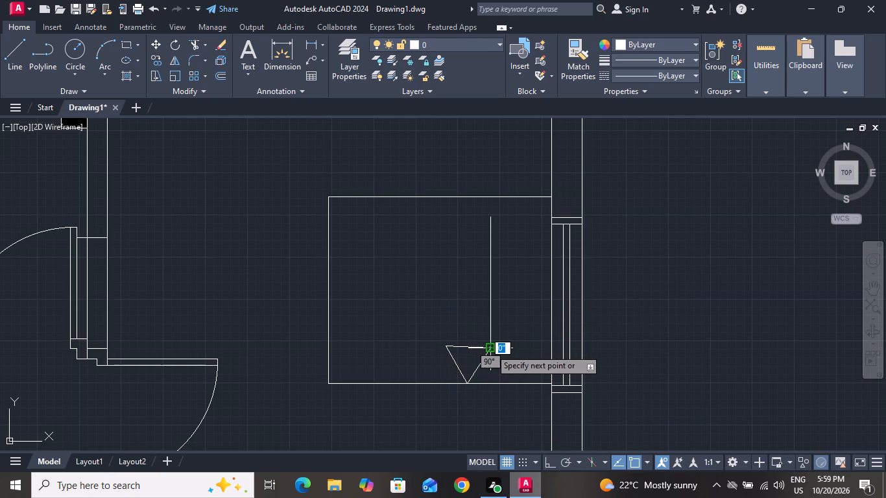
pyautogui.rightClick(490, 349)
pyautogui.click(497, 214)
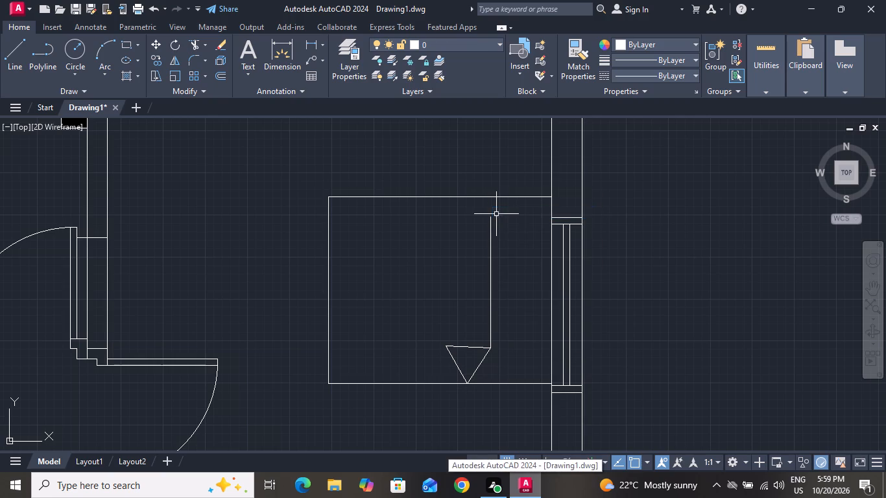
# Draw a second triangular blanket fold from the upper end of the edge line to the bed's upper edge.
pyautogui.click(14, 49)
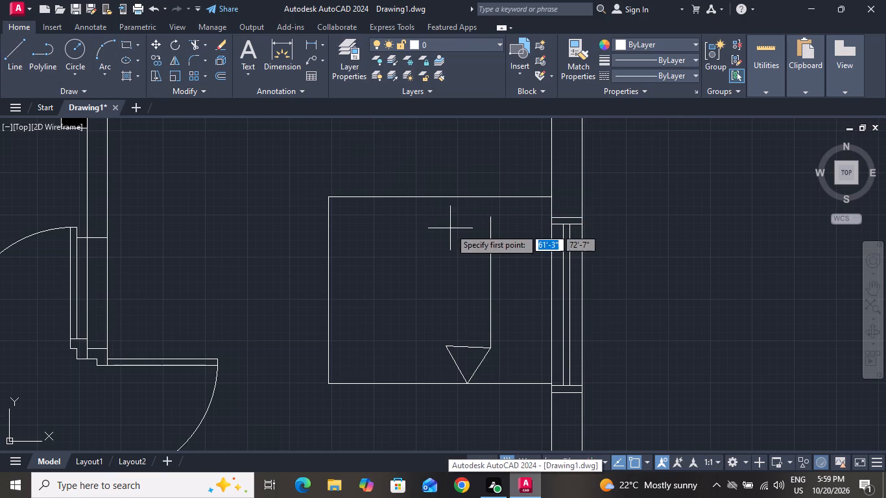
pyautogui.click(488, 212)
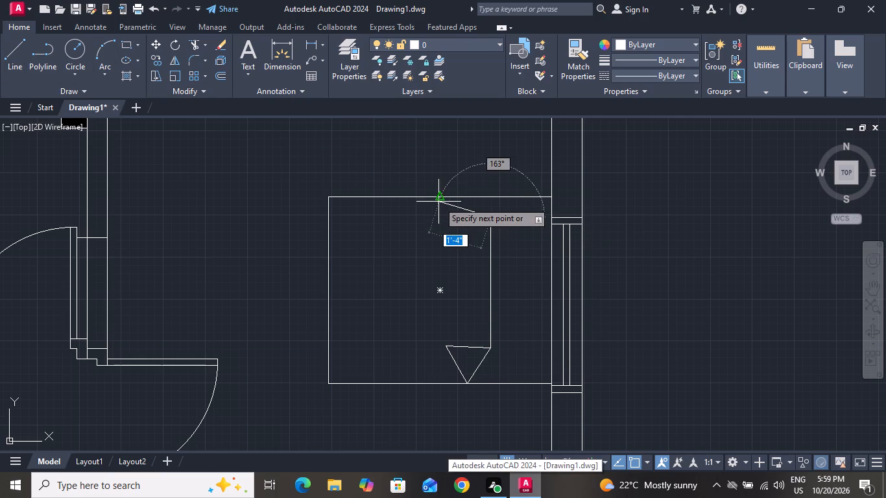
pyautogui.click(446, 197)
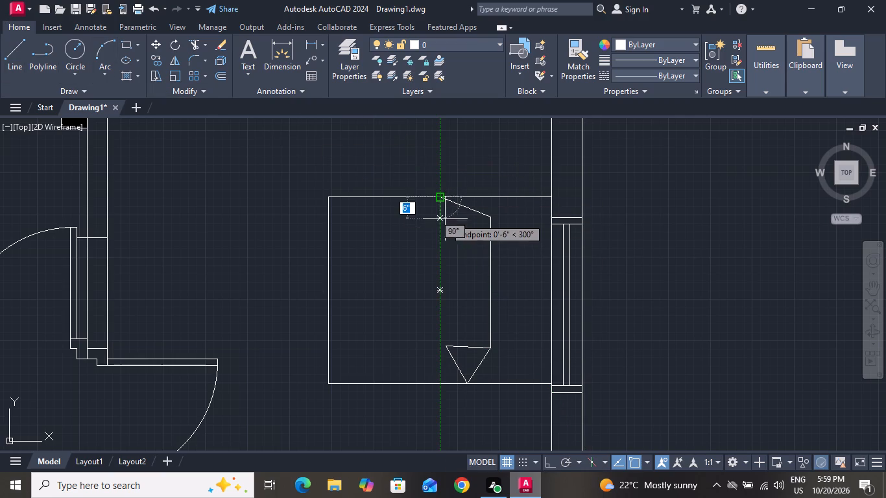
pyautogui.click(439, 228)
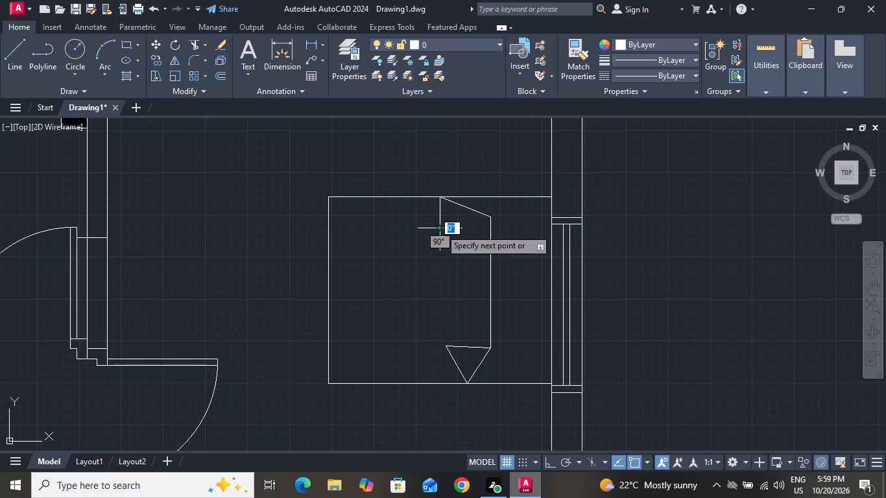
pyautogui.click(490, 222)
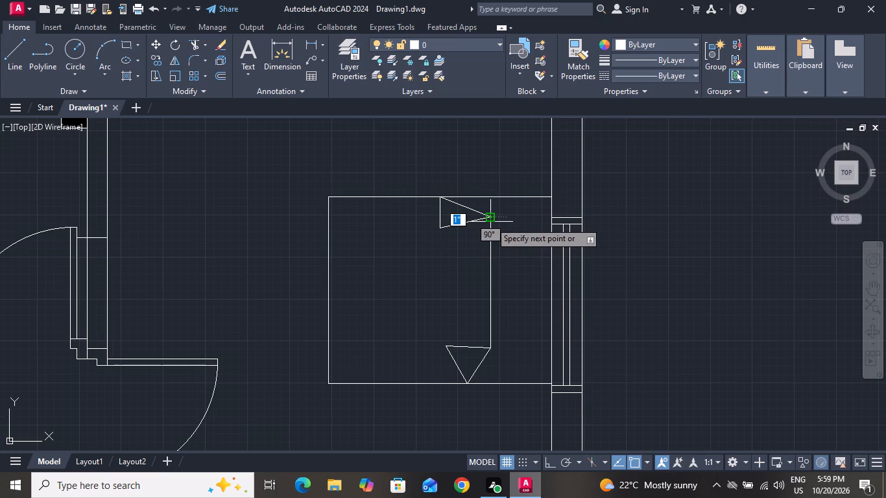
pyautogui.rightClick(490, 222)
pyautogui.click(515, 244)
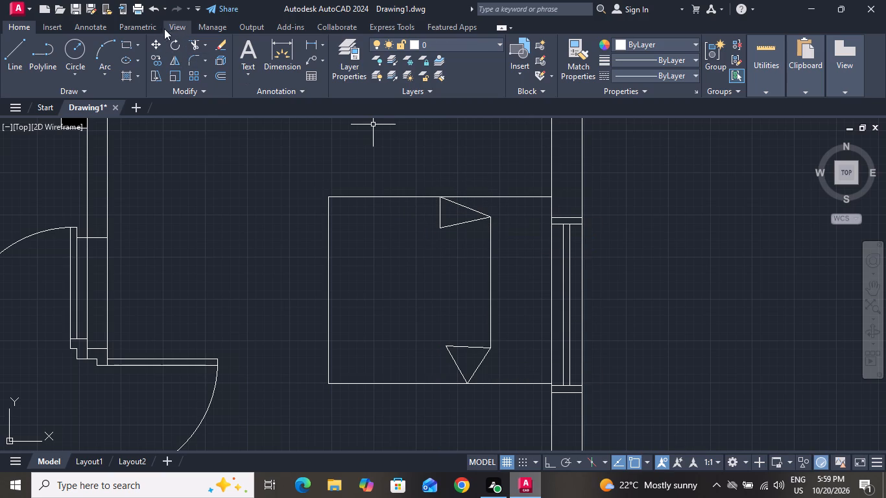
# Draw a small upright pillow rectangle between the blanket edge and the window wall, near the bed's upper edge.
pyautogui.click(128, 47)
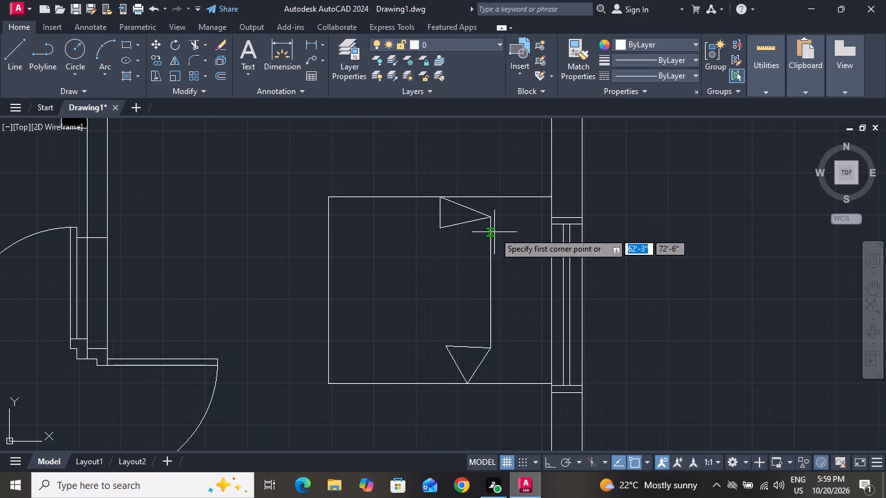
pyautogui.click(507, 224)
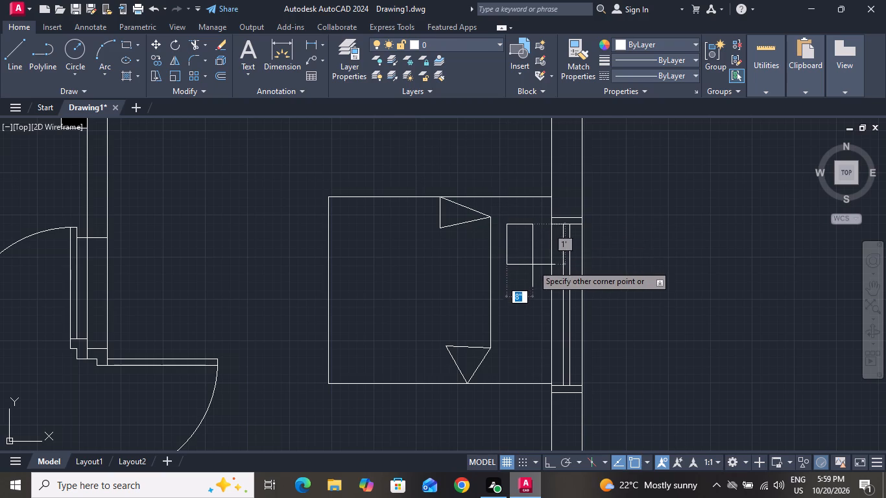
pyautogui.click(538, 274)
# Copy the pillow rectangle about 2'-1" downward to form the second pillow near the bed's lower edge.
pyautogui.click(538, 274)
pyautogui.click(536, 274)
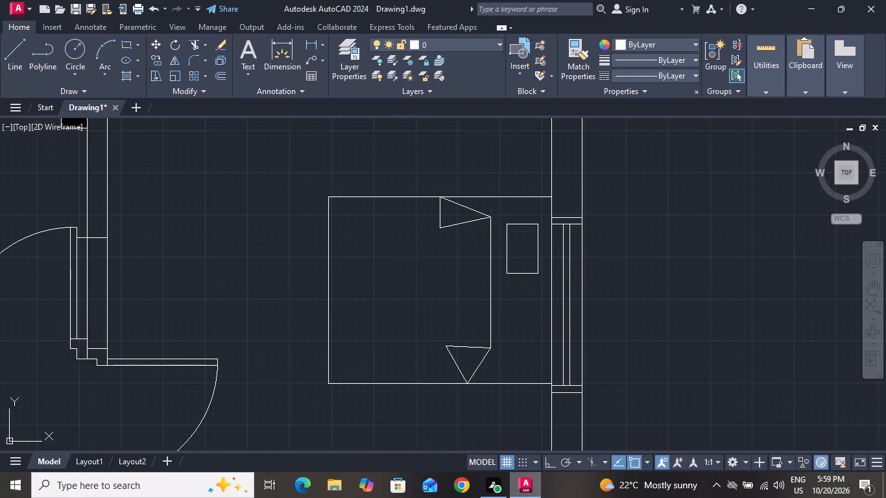
pyautogui.click(150, 56)
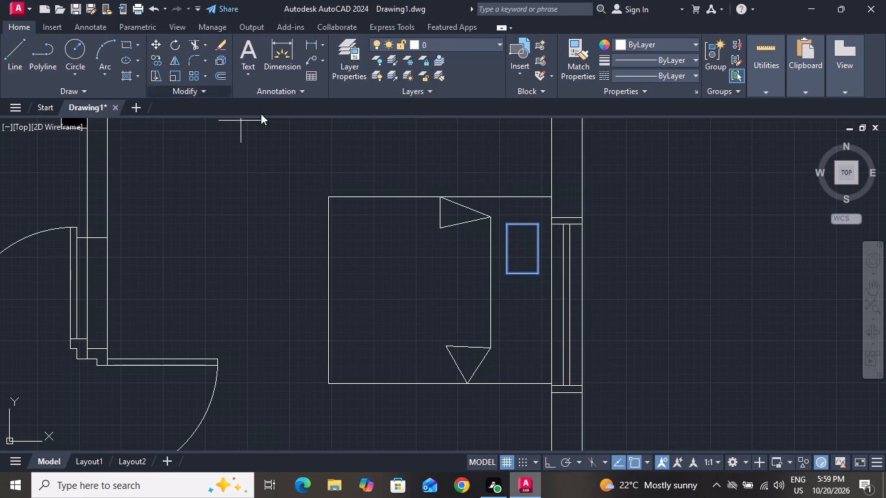
pyautogui.click(523, 274)
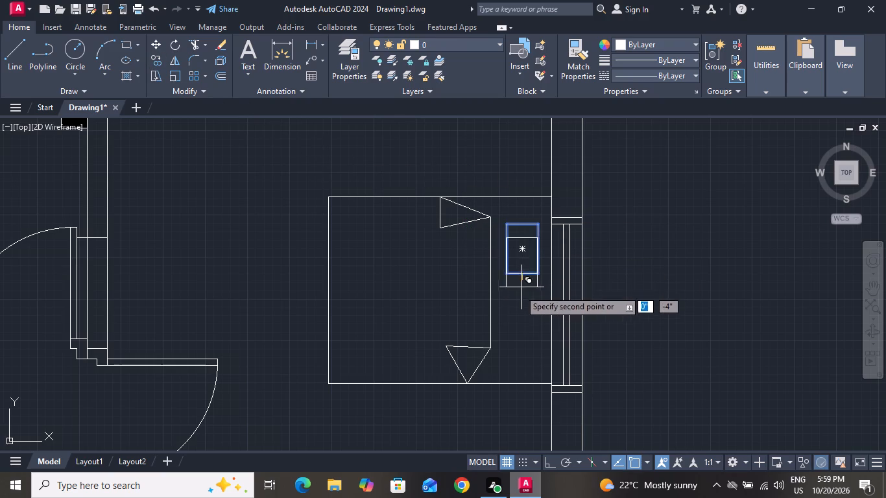
pyautogui.click(525, 359)
pyautogui.rightClick(525, 359)
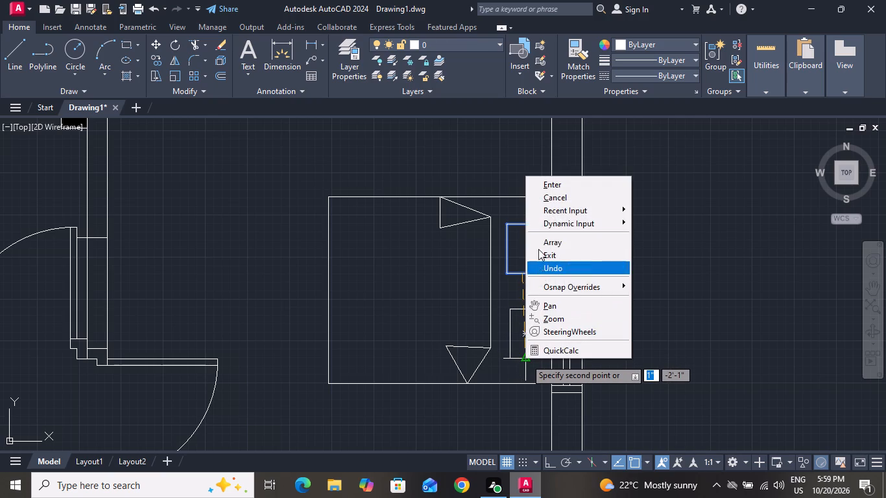
pyautogui.click(542, 200)
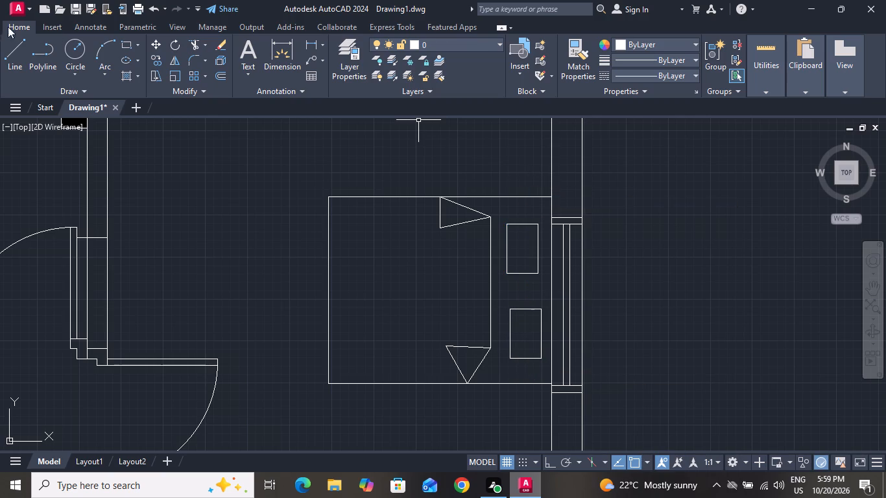
# Draw a second vertical blanket line about 3'-2" long between the two folded corners, beside the existing edge line.
pyautogui.click(15, 46)
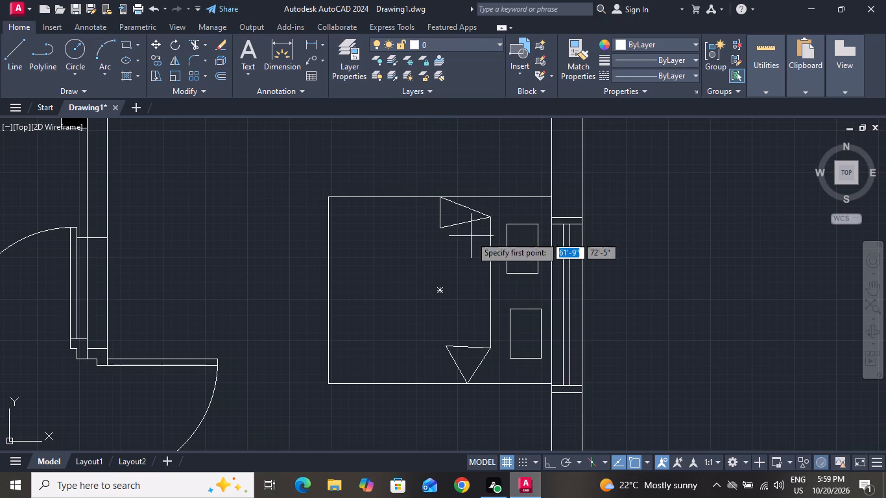
pyautogui.click(475, 221)
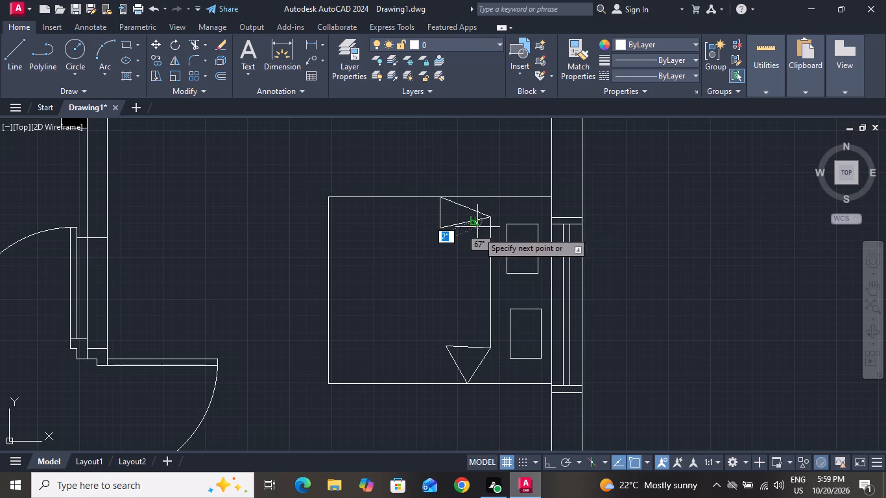
pyautogui.click(475, 350)
pyautogui.rightClick(473, 348)
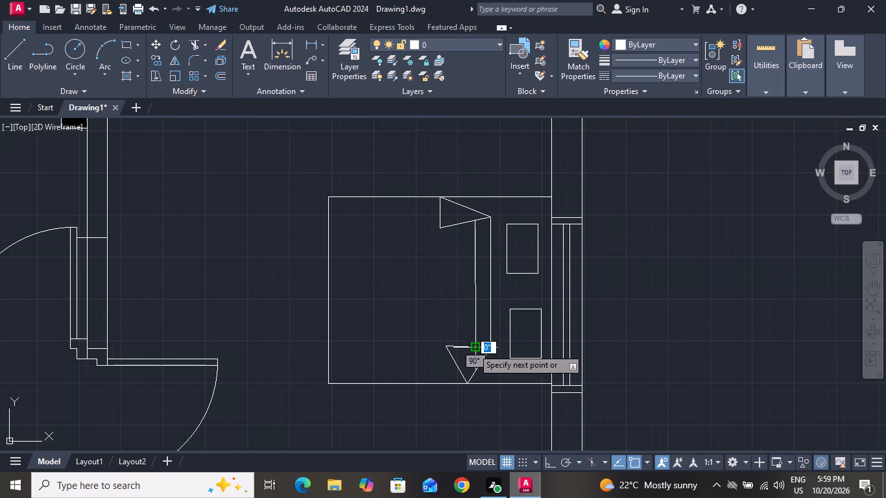
pyautogui.click(486, 228)
# Draw a wardrobe rectangle about 1'-1" by 5'-8" in the bedroom's upper corner, along the wall opposite the bed.
pyautogui.scroll(-1, 486, 228)
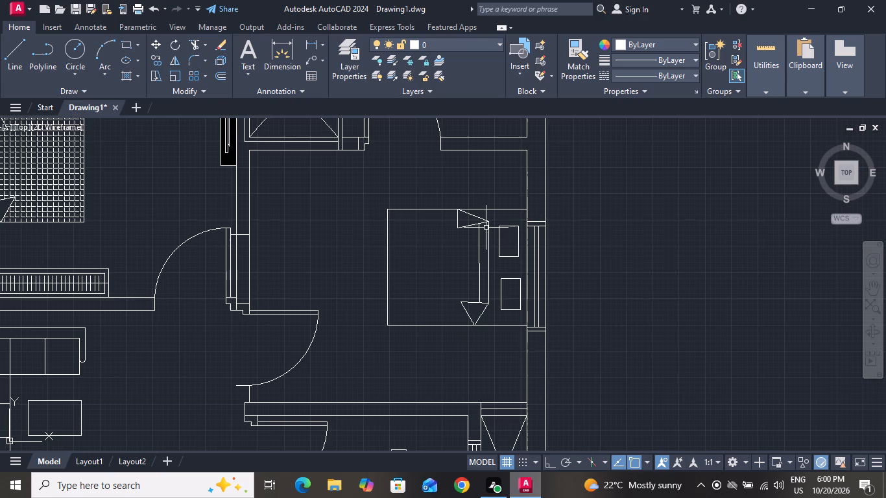
pyautogui.scroll(-3, 461, 265)
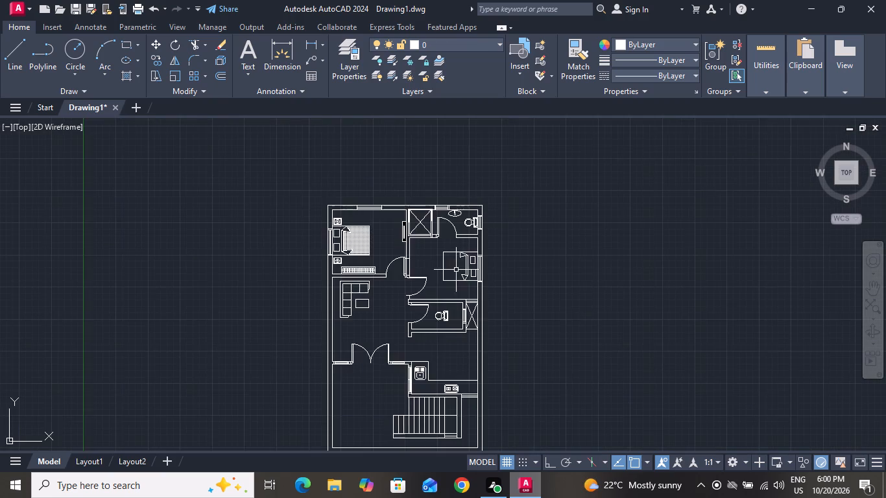
pyautogui.scroll(3, 481, 254)
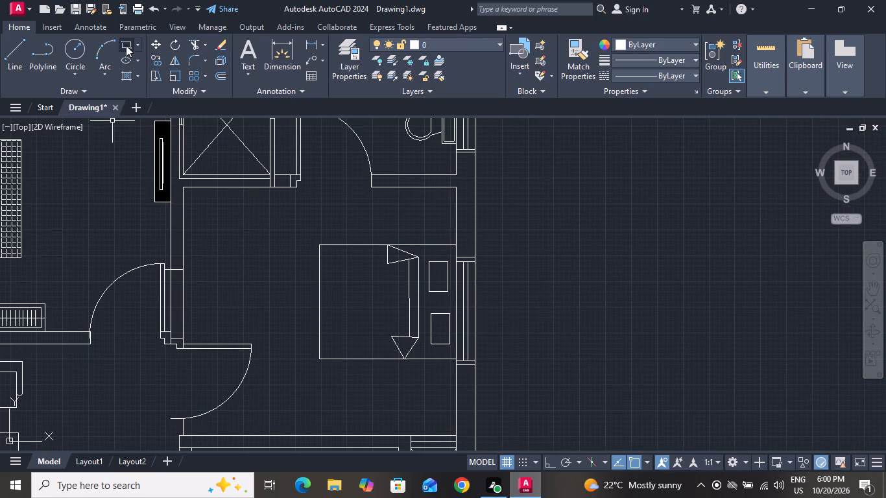
pyautogui.click(126, 44)
pyautogui.scroll(2, 178, 177)
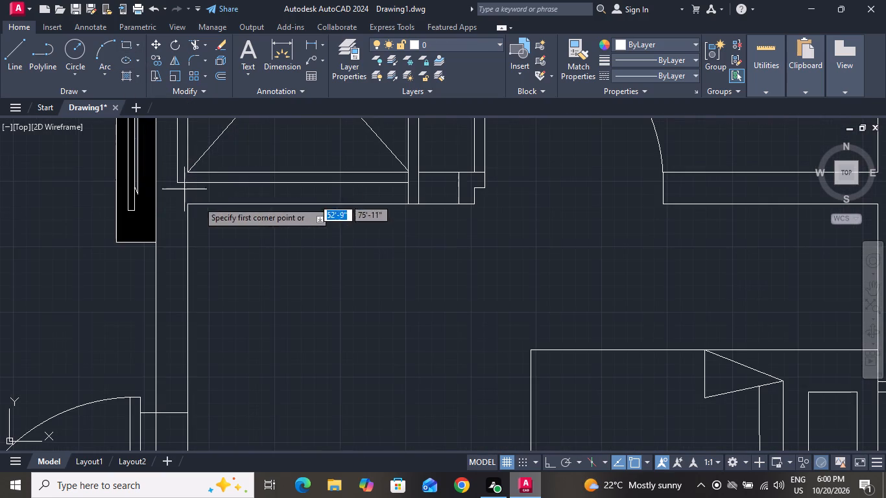
pyautogui.click(256, 206)
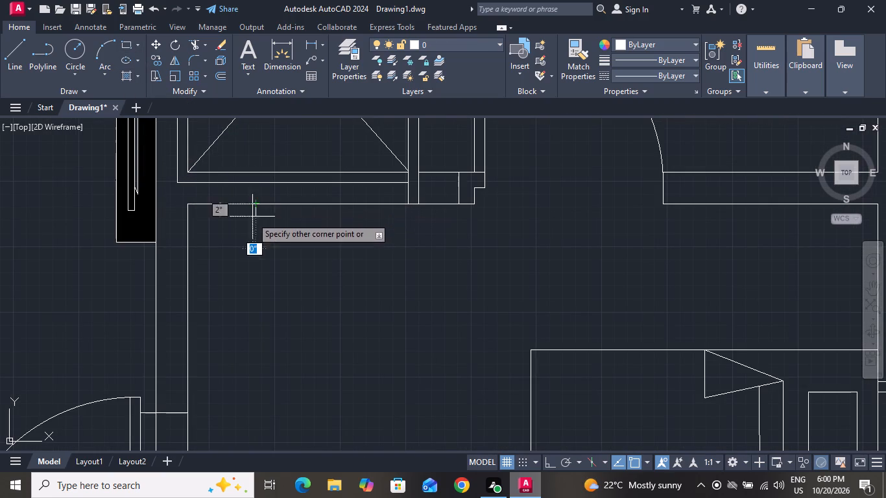
pyautogui.scroll(-2, 213, 396)
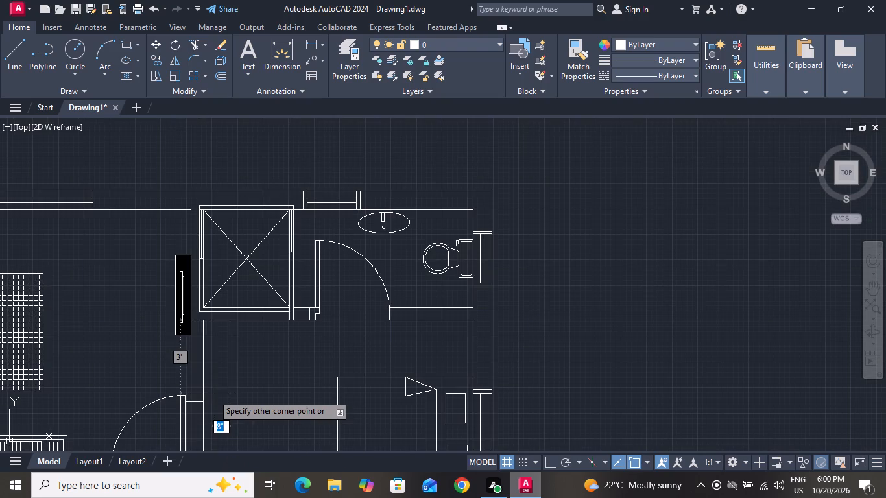
pyautogui.scroll(-1, 213, 394)
pyautogui.scroll(2, 215, 428)
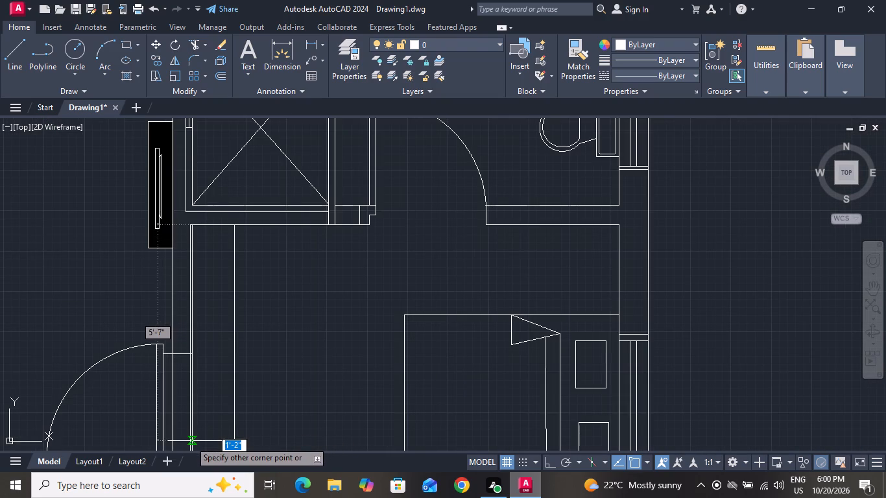
pyautogui.click(192, 451)
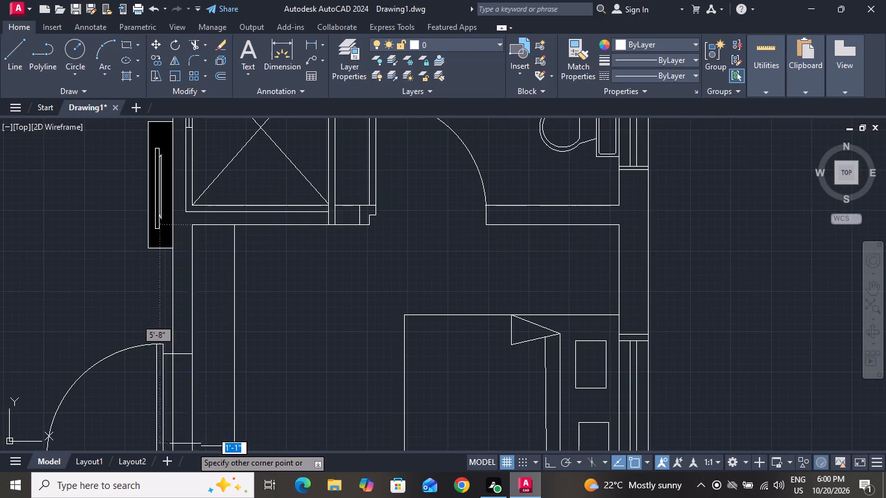
pyautogui.click(193, 445)
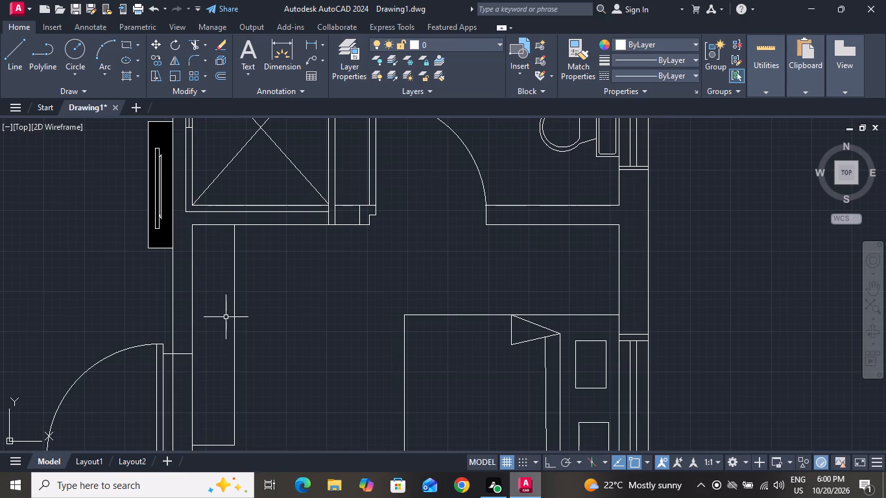
# With Ortho on, draw a vertical hanging-rod line about 5' long down the middle of the wardrobe.
pyautogui.scroll(-2, 217, 219)
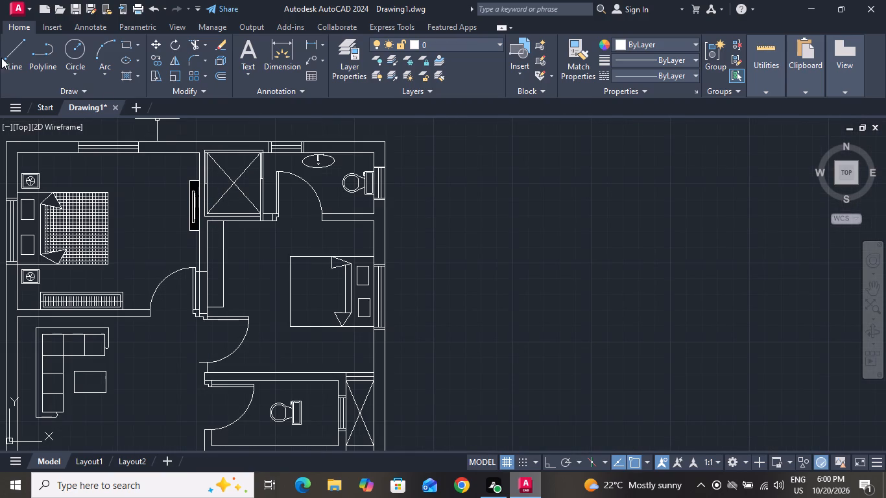
pyautogui.click(19, 54)
pyautogui.scroll(2, 207, 247)
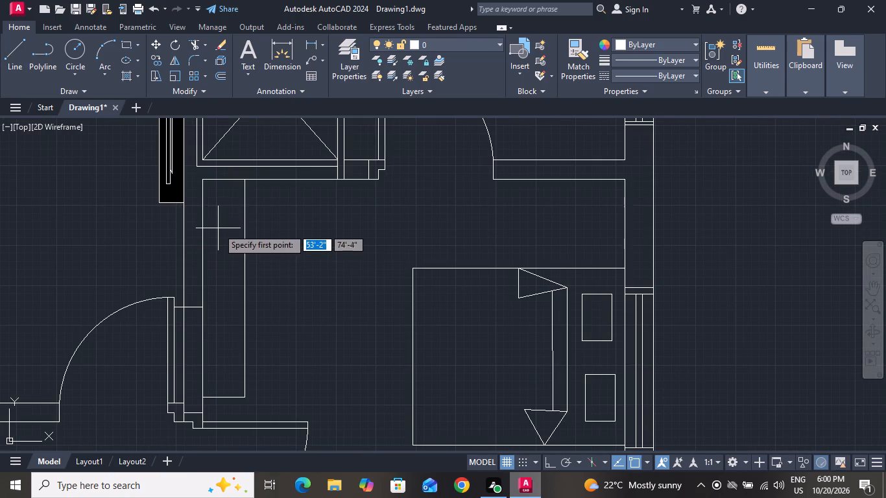
pyautogui.click(222, 192)
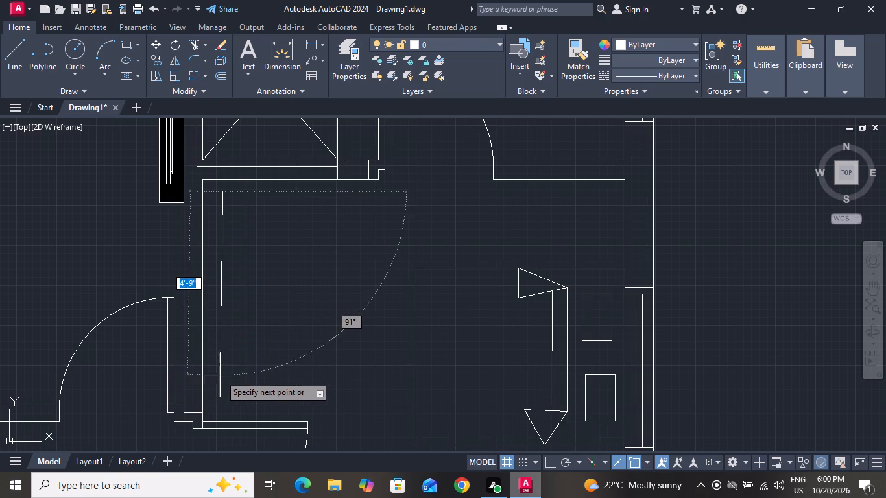
pyautogui.click(545, 465)
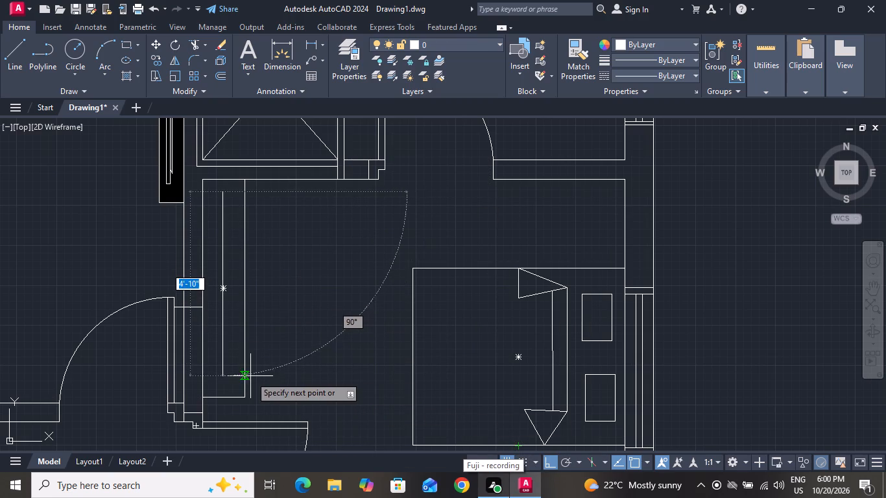
pyautogui.click(233, 386)
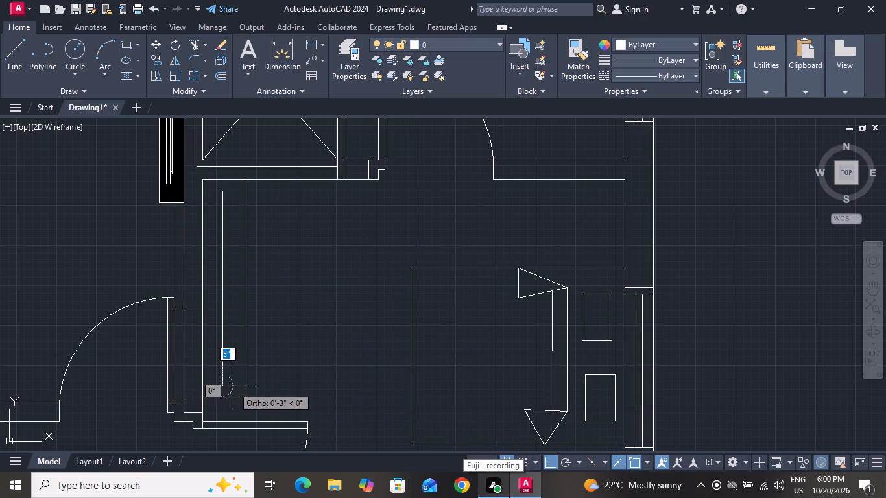
pyautogui.rightClick(233, 386)
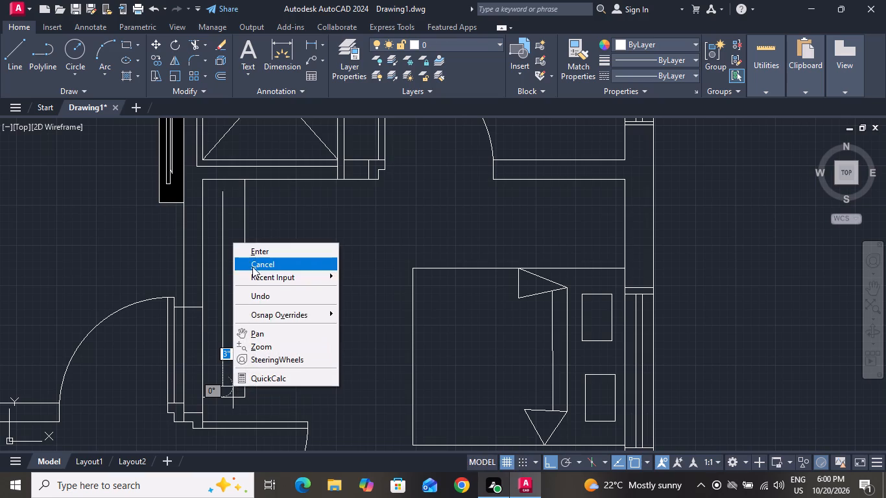
pyautogui.click(252, 265)
# Draw a short horizontal hanger line across the rod near its upper end, inside the wardrobe.
pyautogui.click(8, 50)
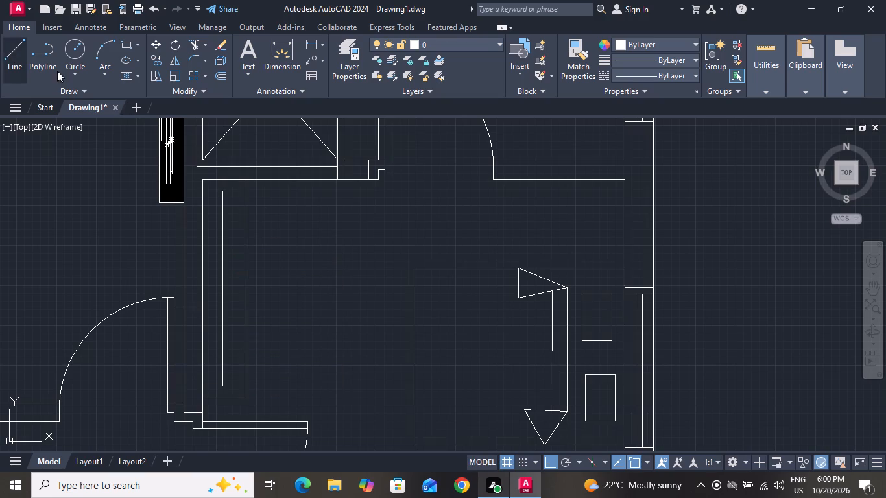
pyautogui.scroll(1, 245, 191)
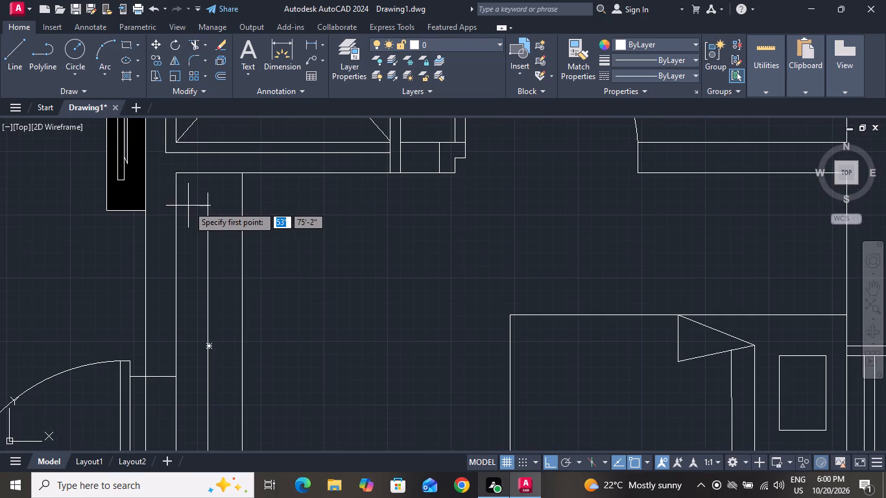
pyautogui.click(188, 206)
pyautogui.click(226, 208)
pyautogui.rightClick(225, 207)
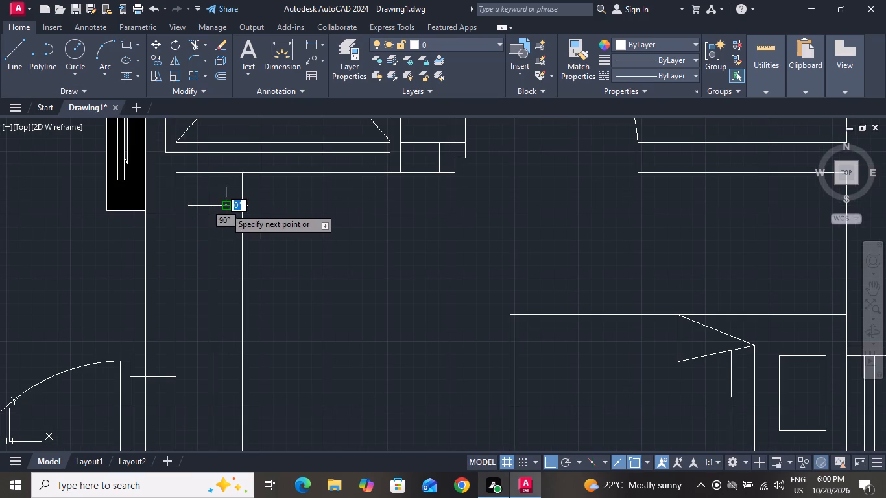
pyautogui.click(237, 230)
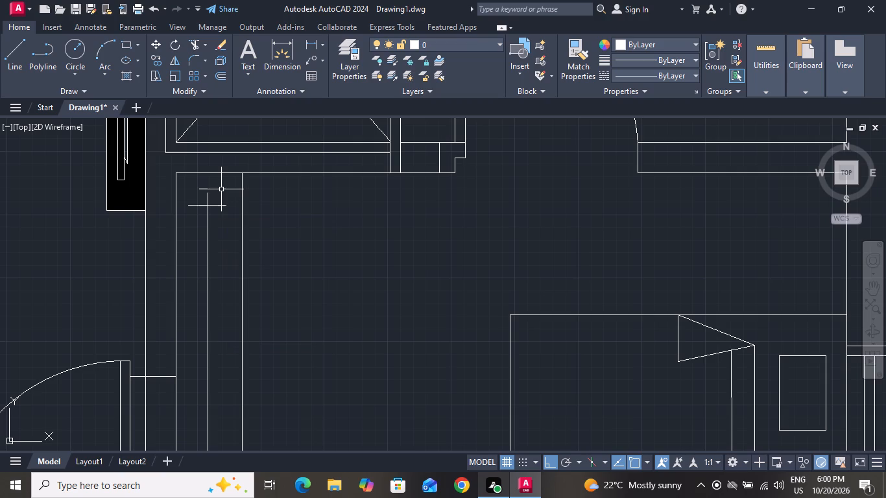
# Offset the hanger line 3" down the wardrobe rod repeatedly, each from the newest copy, adding six hangers.
pyautogui.write('o 3')
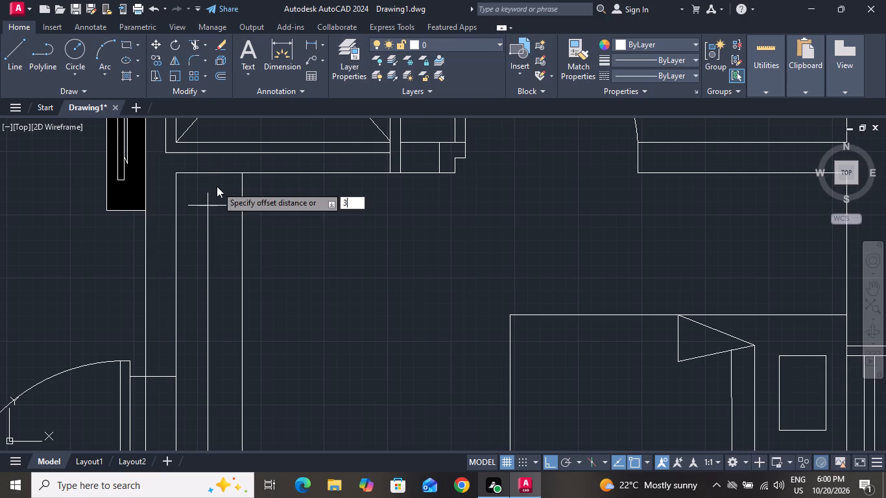
pyautogui.hotkey('shift', '"')
pyautogui.press('Return')
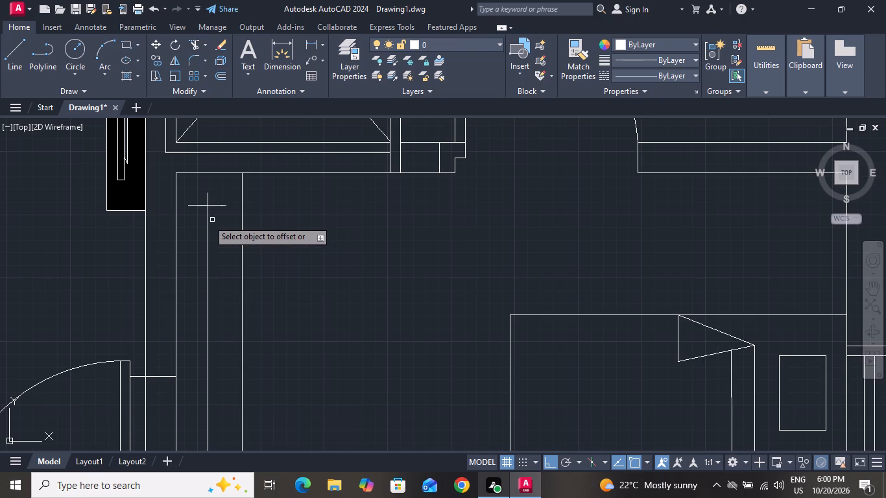
pyautogui.click(210, 207)
pyautogui.click(208, 233)
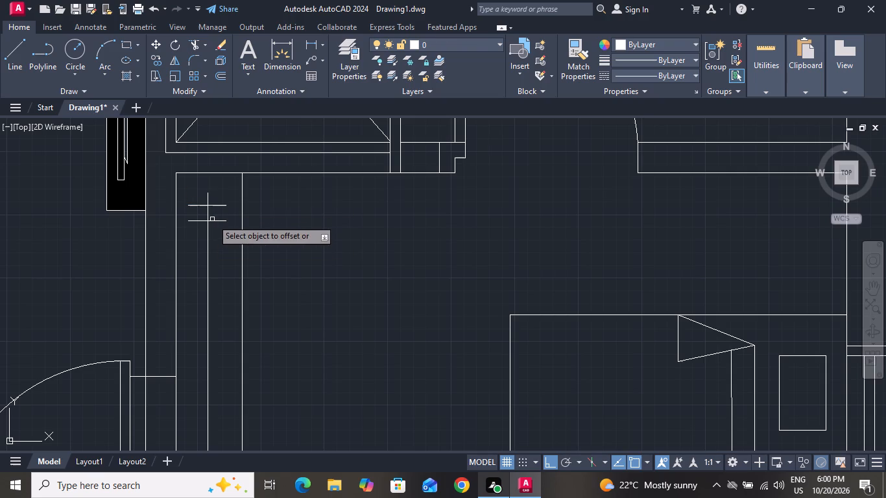
pyautogui.click(212, 219)
pyautogui.click(215, 242)
pyautogui.click(217, 236)
pyautogui.click(221, 265)
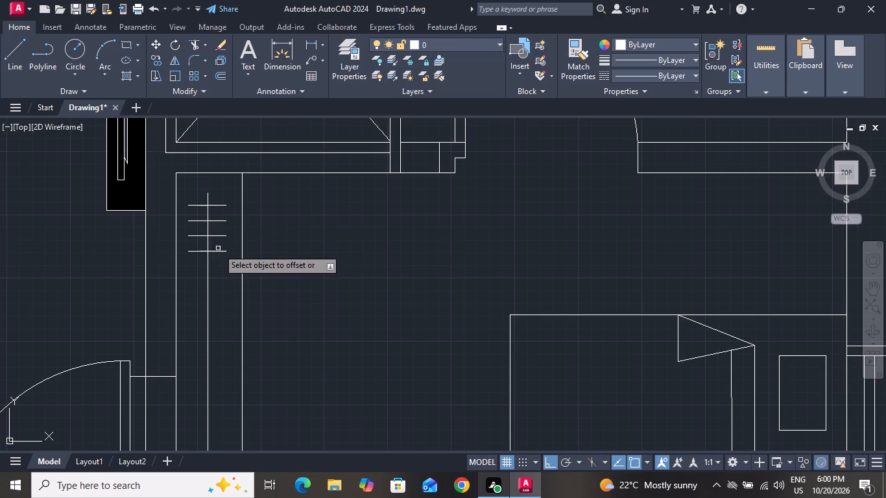
pyautogui.click(213, 253)
pyautogui.click(226, 292)
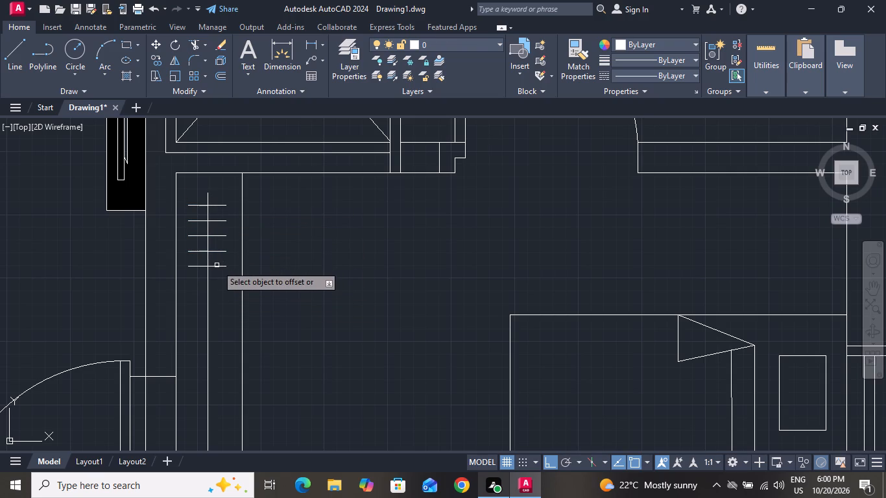
pyautogui.click(217, 267)
pyautogui.click(220, 294)
pyautogui.click(219, 282)
pyautogui.click(219, 308)
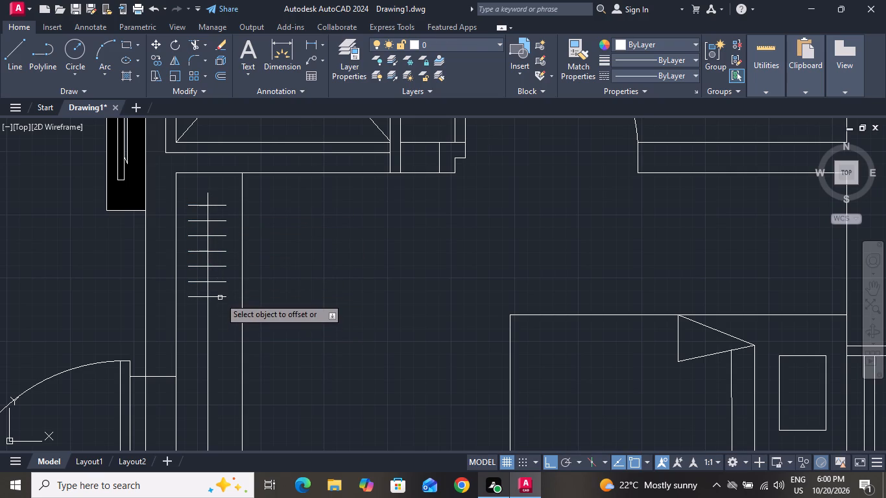
# Continue the 3" offsets from the lowest hanger, adding four more hangers down the middle of the rod.
pyautogui.click(220, 298)
pyautogui.click(221, 326)
pyautogui.click(221, 314)
pyautogui.click(221, 344)
pyautogui.click(221, 312)
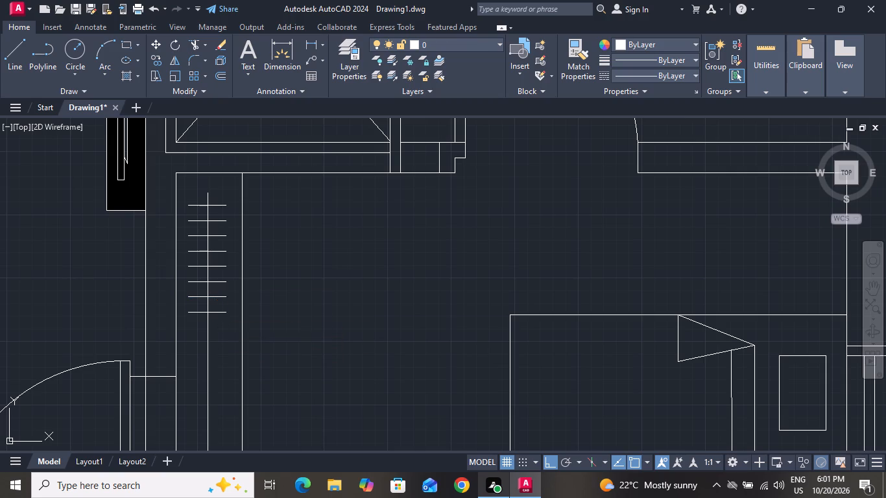
pyautogui.click(220, 332)
pyautogui.click(224, 326)
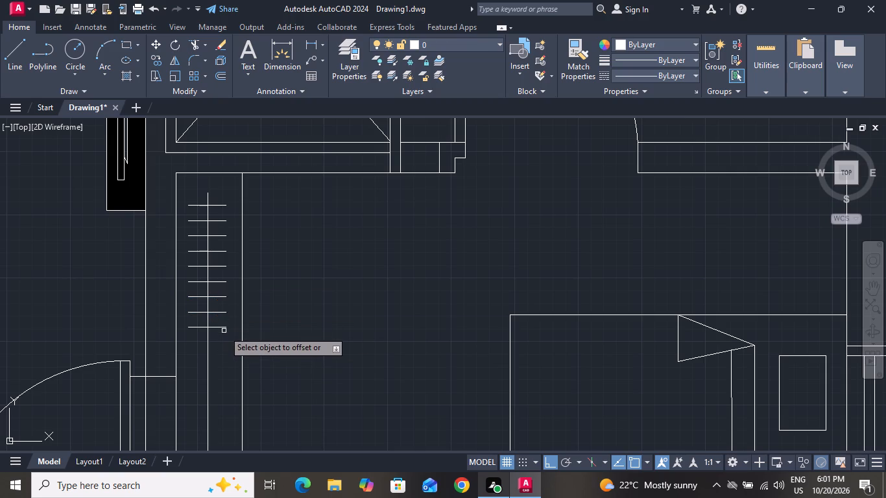
pyautogui.click(224, 328)
pyautogui.click(224, 353)
pyautogui.click(222, 343)
pyautogui.click(222, 365)
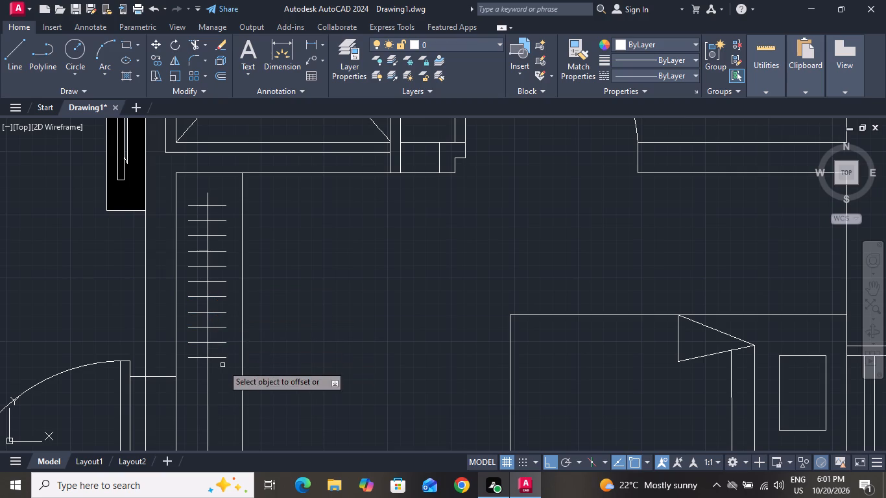
# Add five more hangers below these along the rod with the same 3" offset.
pyautogui.click(224, 359)
pyautogui.moveTo(223, 383); pyautogui.dragTo(223, 388)
pyautogui.click(224, 372)
pyautogui.click(222, 390)
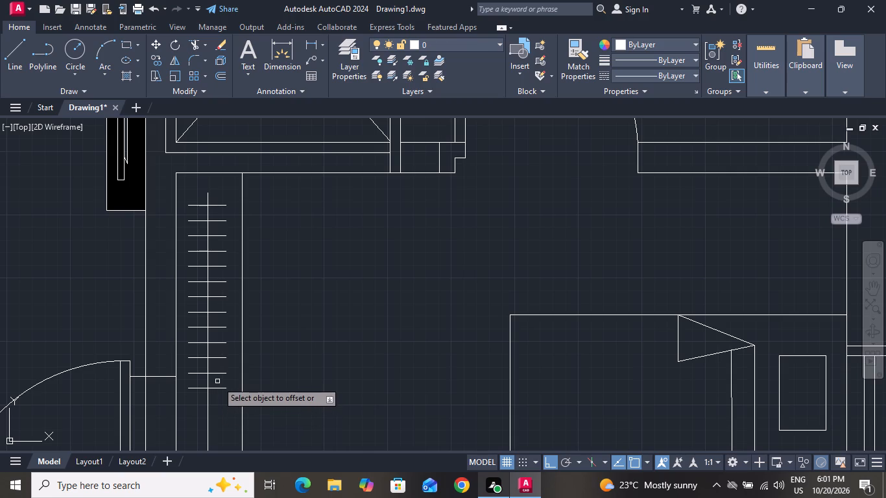
pyautogui.click(217, 390)
pyautogui.click(218, 423)
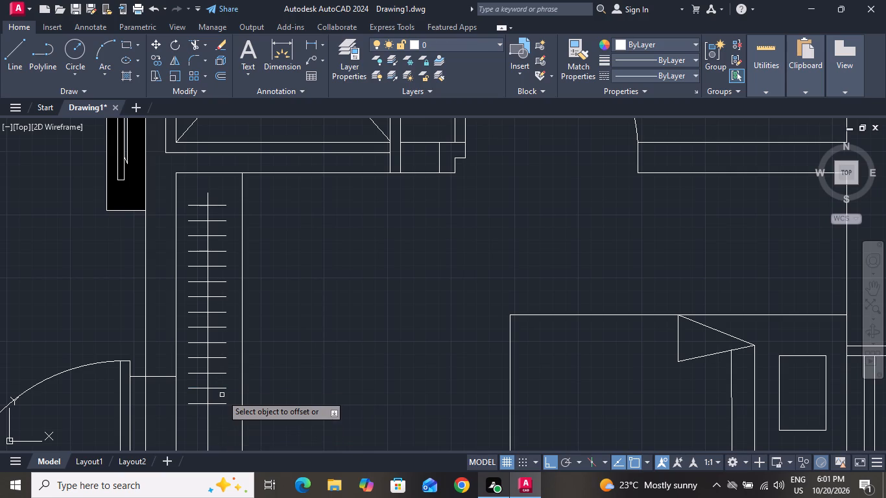
pyautogui.click(217, 409)
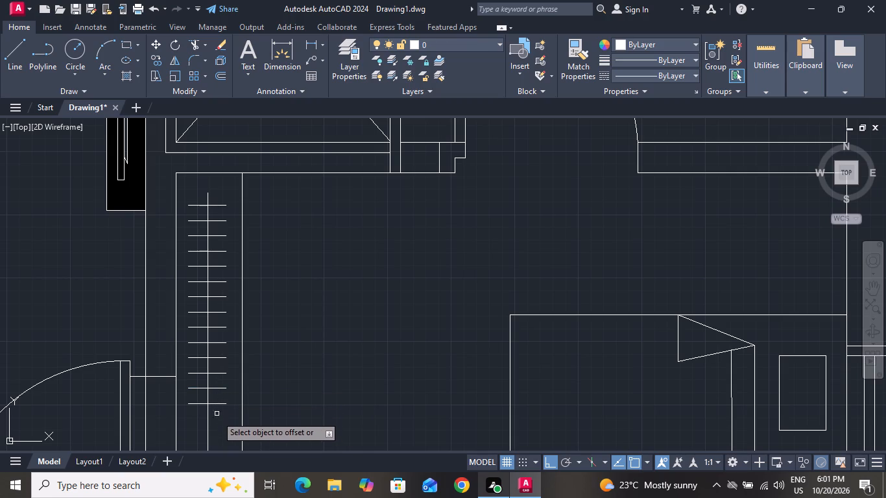
pyautogui.click(214, 427)
pyautogui.click(221, 403)
pyautogui.click(217, 422)
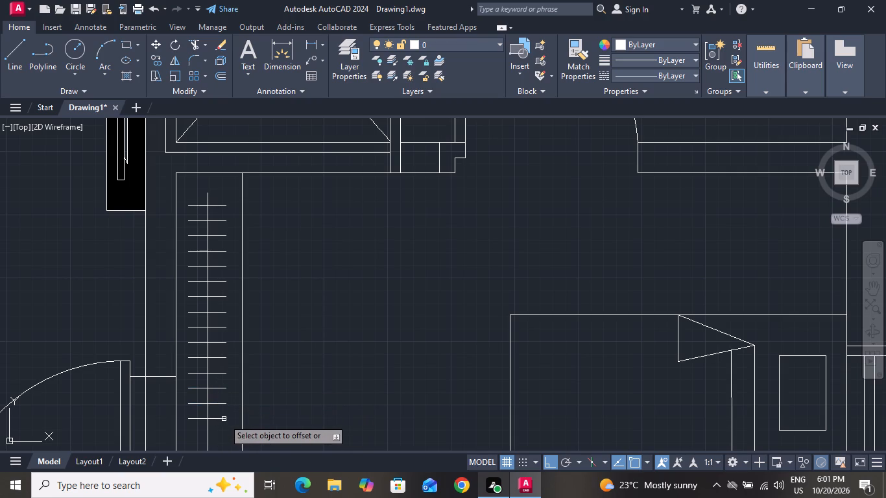
pyautogui.click(224, 418)
pyautogui.click(221, 434)
# Offset the last four hangers at 3" spacing down to the rod's lower end and finish the Offset command.
pyautogui.scroll(-2, 262, 338)
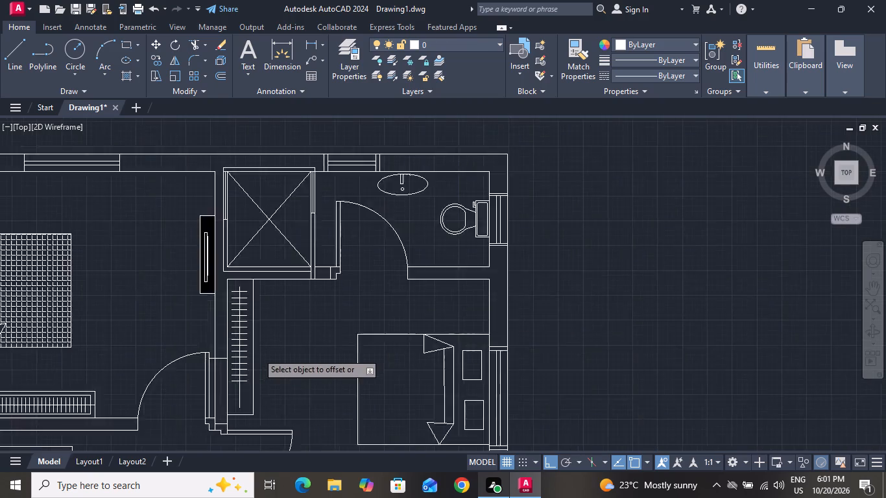
pyautogui.scroll(-1, 257, 353)
pyautogui.scroll(2, 243, 378)
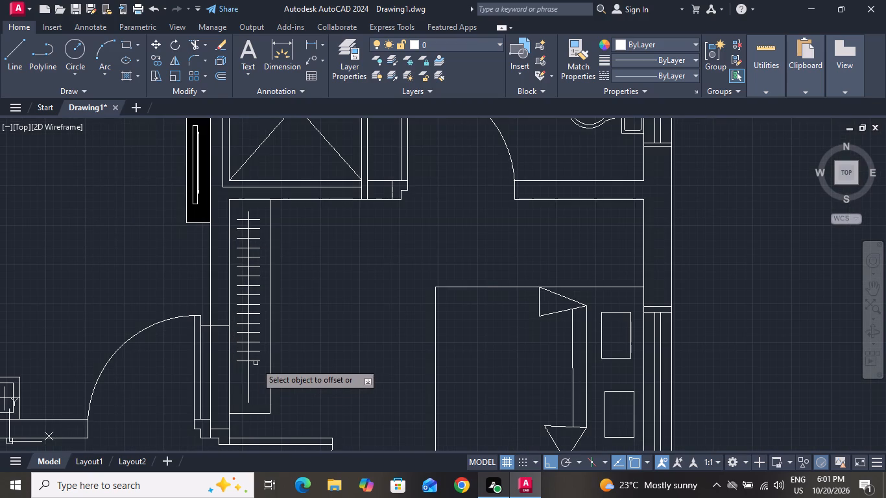
pyautogui.click(254, 357)
pyautogui.click(252, 381)
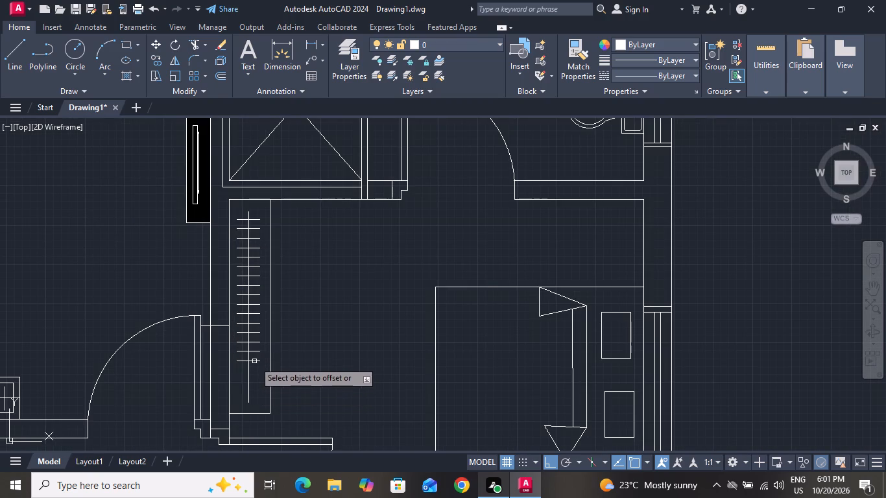
pyautogui.click(254, 361)
pyautogui.click(254, 377)
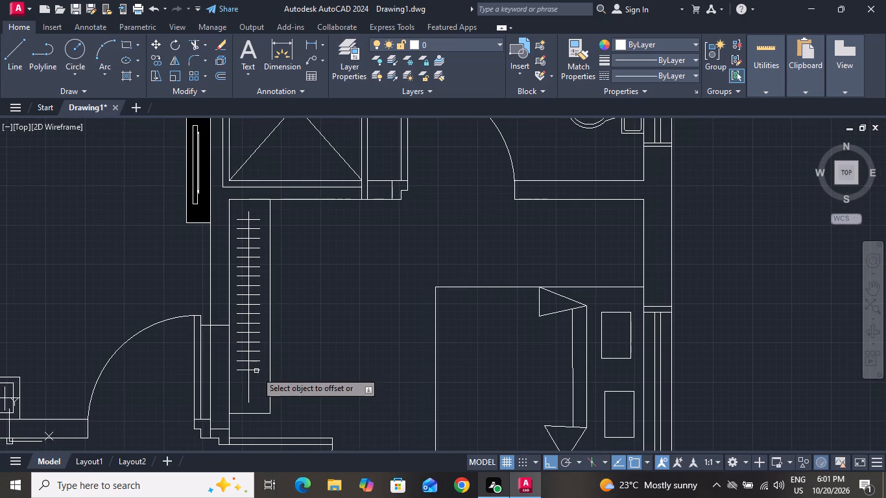
pyautogui.click(256, 369)
pyautogui.click(255, 390)
pyautogui.click(259, 379)
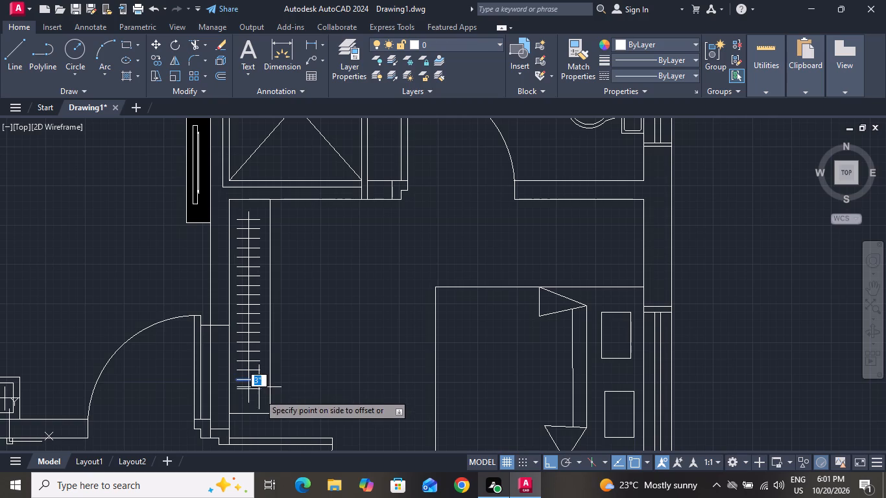
pyautogui.click(257, 399)
pyautogui.click(256, 386)
pyautogui.click(258, 389)
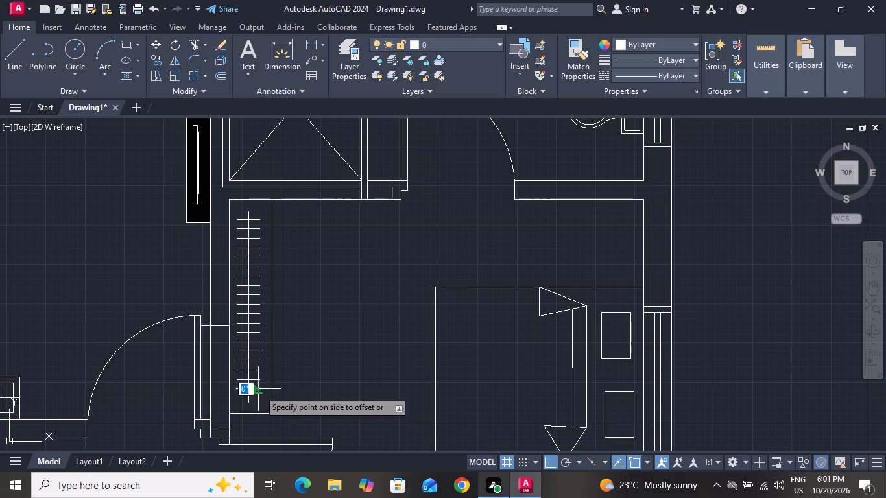
pyautogui.click(256, 409)
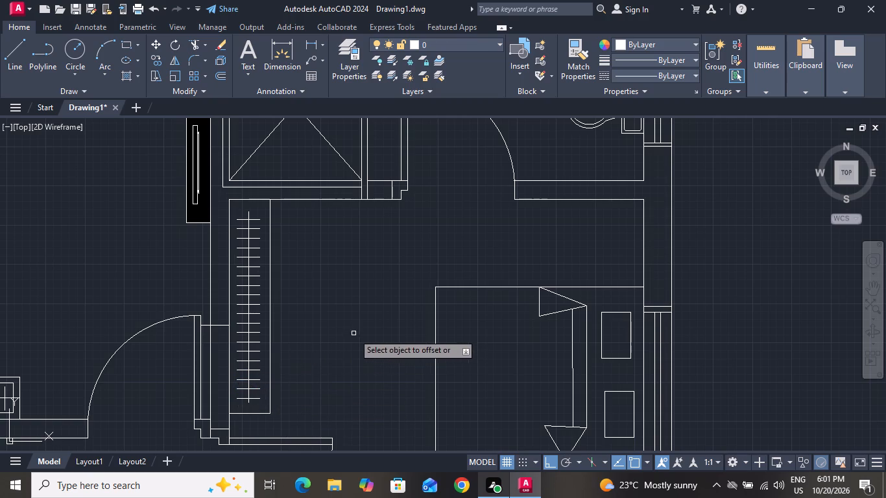
pyautogui.rightClick(320, 321)
pyautogui.click(347, 344)
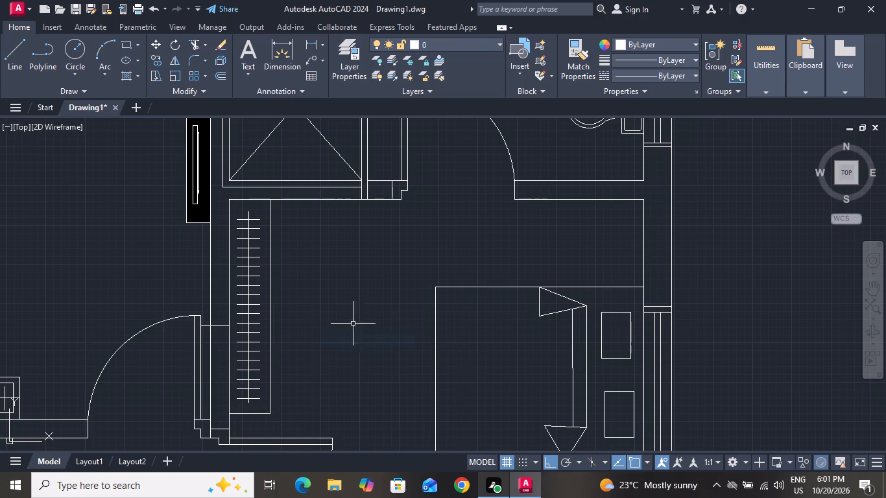
# Draw a rectangle about 2' wide against the second bedroom's lower wall, below the bed.
pyautogui.scroll(-3, 365, 308)
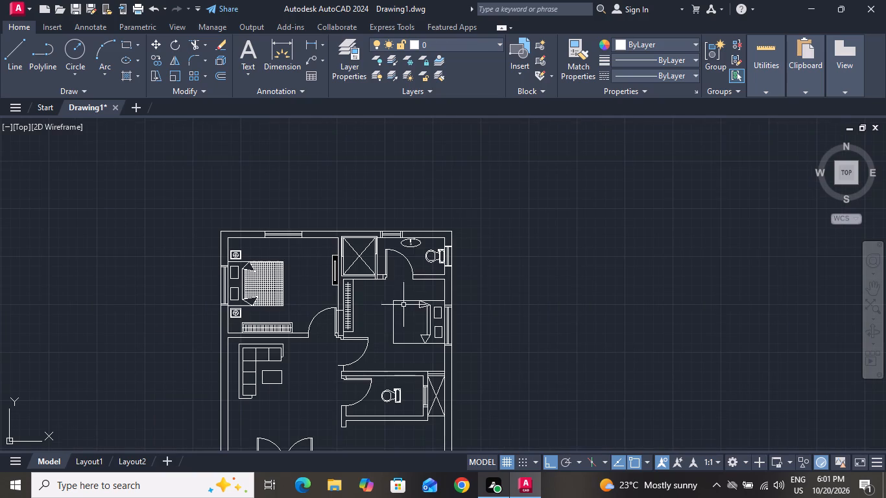
pyautogui.scroll(1, 399, 353)
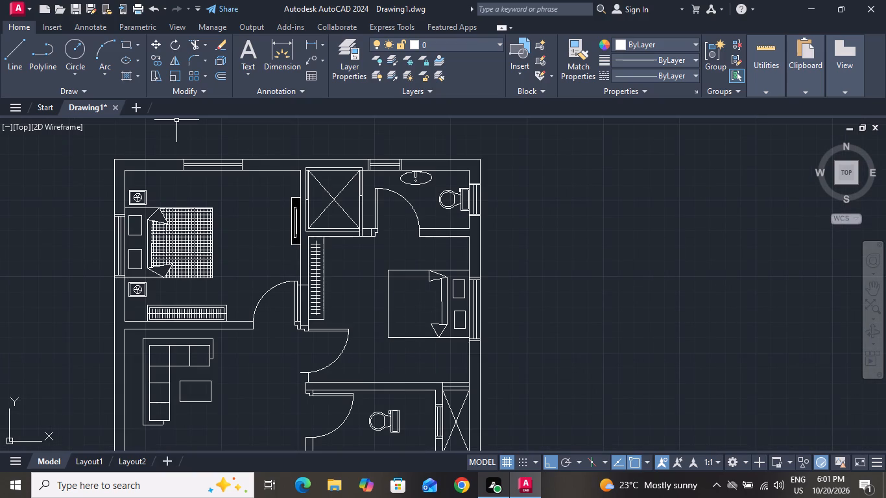
pyautogui.click(129, 50)
pyautogui.scroll(1, 400, 390)
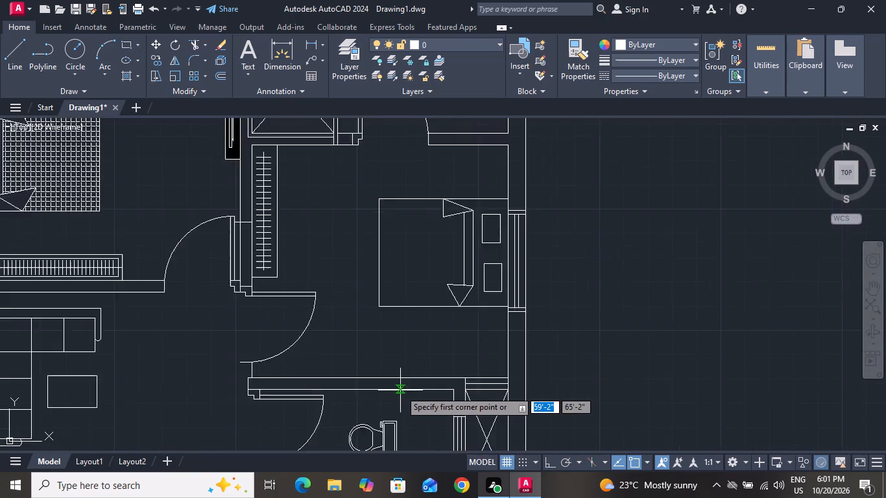
pyautogui.scroll(1, 400, 390)
pyautogui.click(332, 372)
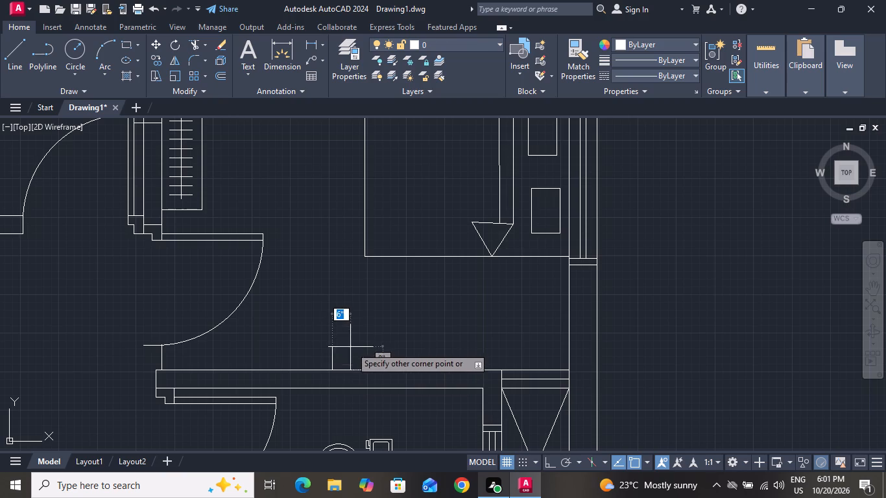
pyautogui.click(404, 332)
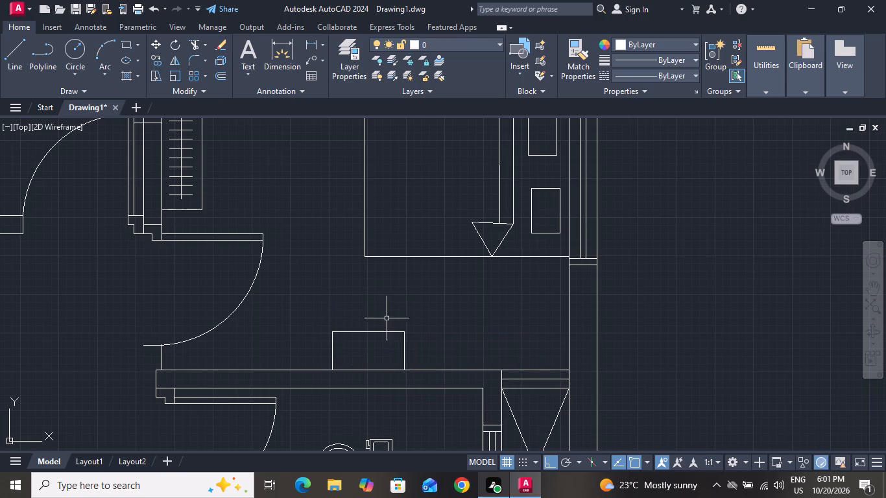
# Offset the new rectangle by the bedroom's lower wall 1" inward.
pyautogui.write('o 1')
pyautogui.hotkey('shift', '"')
pyautogui.press('Return')
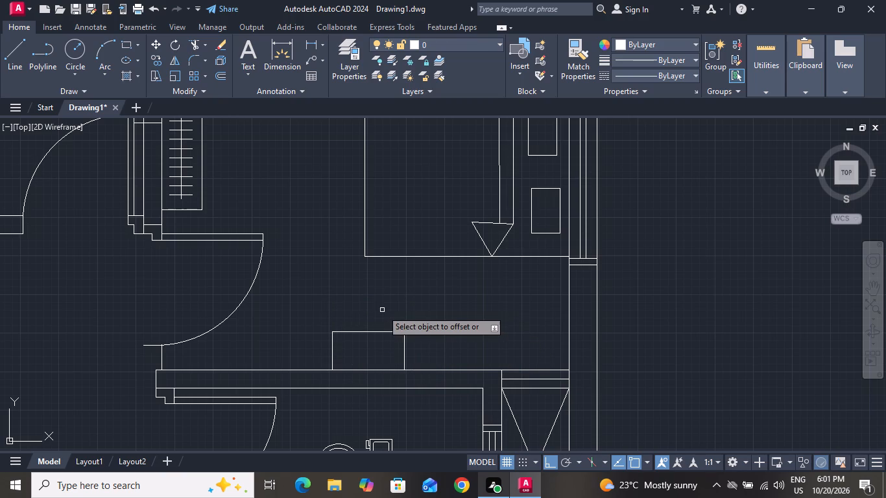
pyautogui.click(396, 332)
pyautogui.click(392, 344)
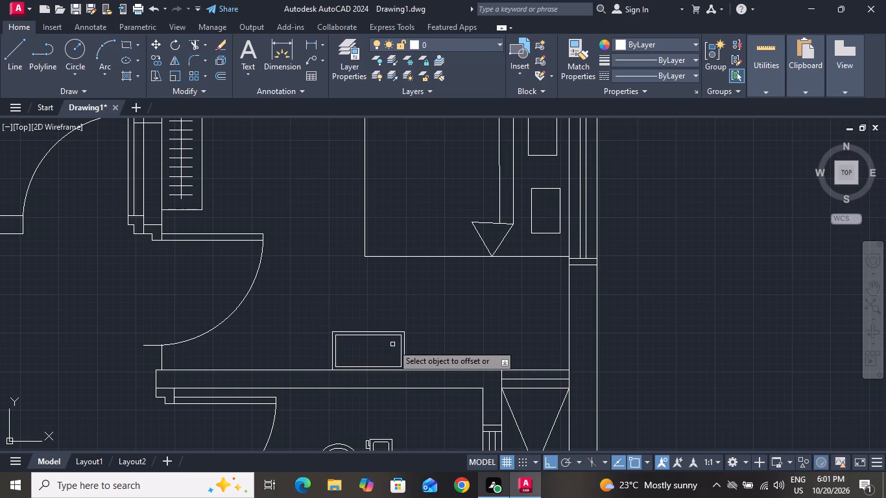
pyautogui.rightClick(392, 344)
pyautogui.click(438, 232)
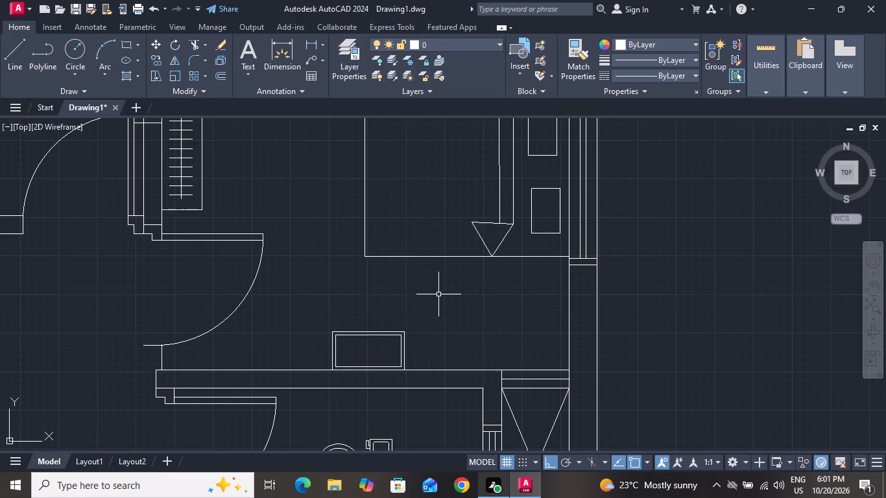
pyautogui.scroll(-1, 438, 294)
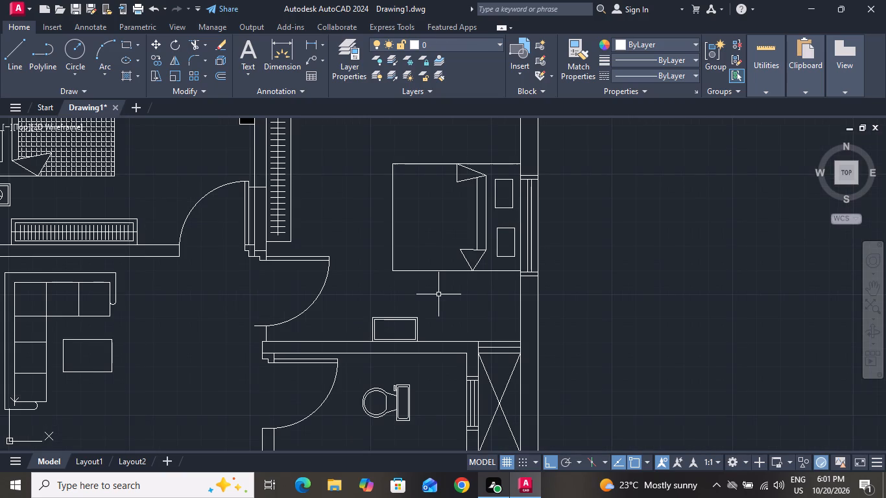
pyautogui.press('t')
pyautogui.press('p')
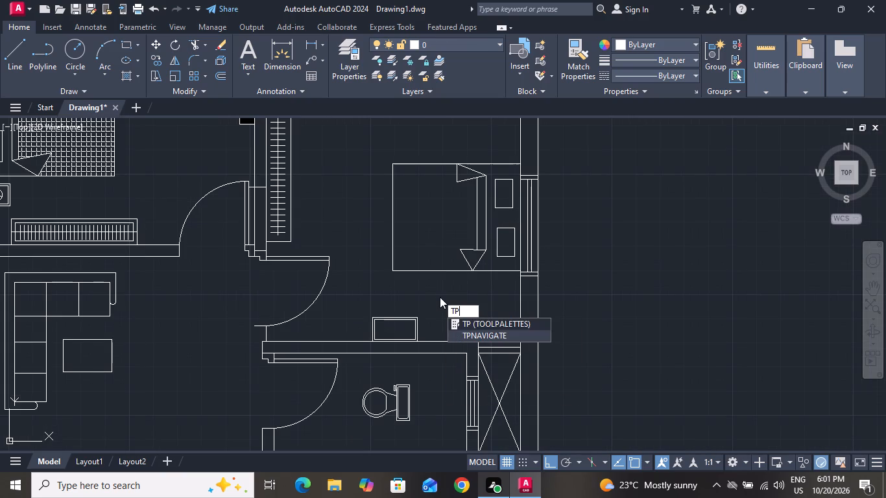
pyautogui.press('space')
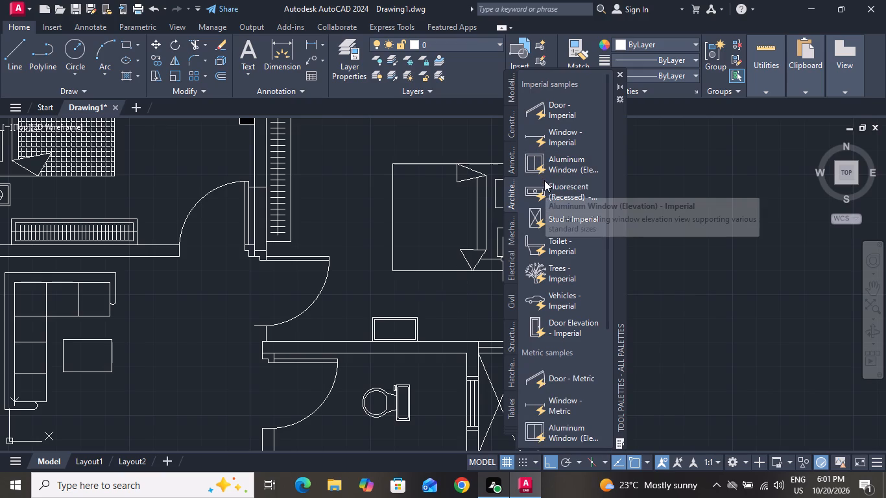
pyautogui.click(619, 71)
# Insert the Chair - Rocking block from the Home - Space Planner blocks in DesignCenter, placing it over the lower bathroom's toilet.
pyautogui.write('dc')
pyautogui.press('space')
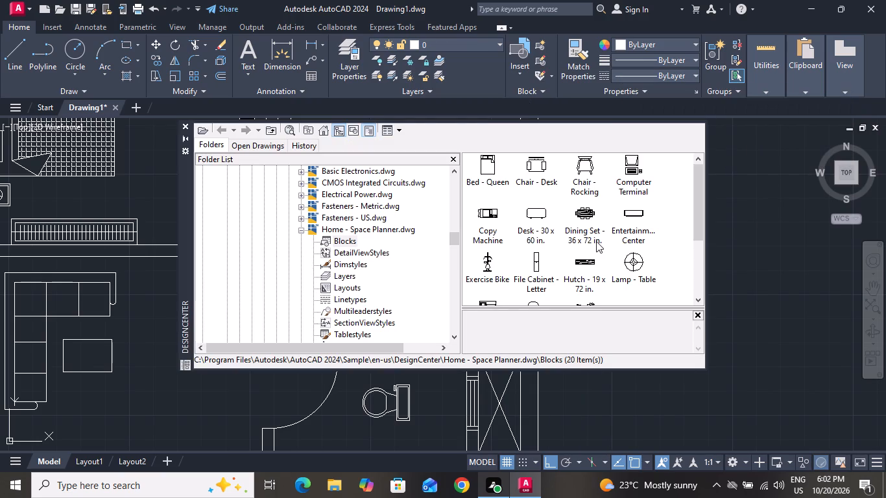
pyautogui.scroll(-1, 596, 241)
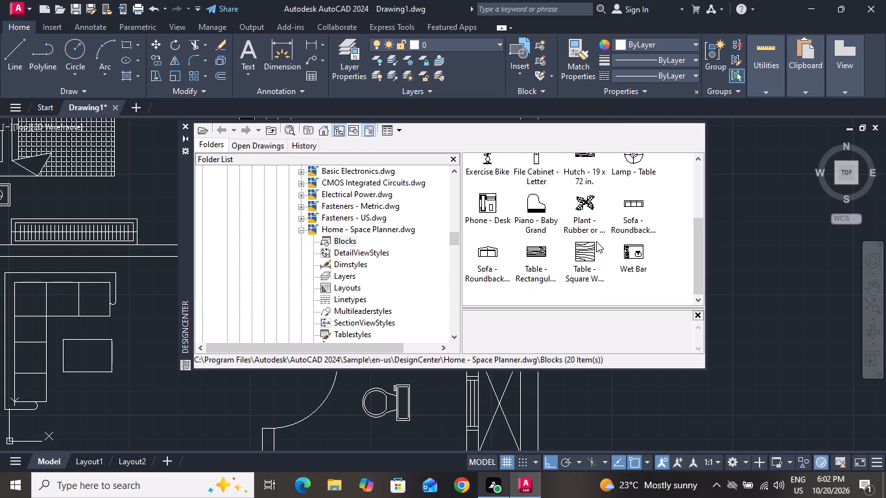
pyautogui.scroll(1, 596, 241)
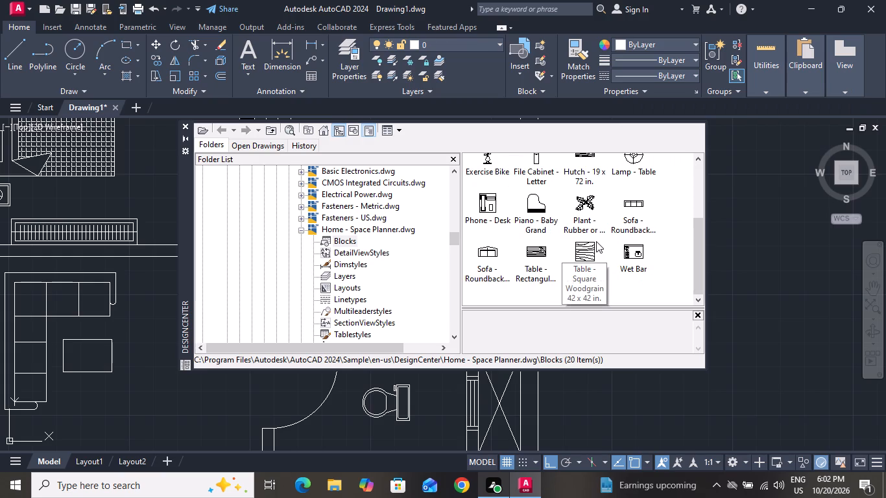
pyautogui.scroll(2, 596, 241)
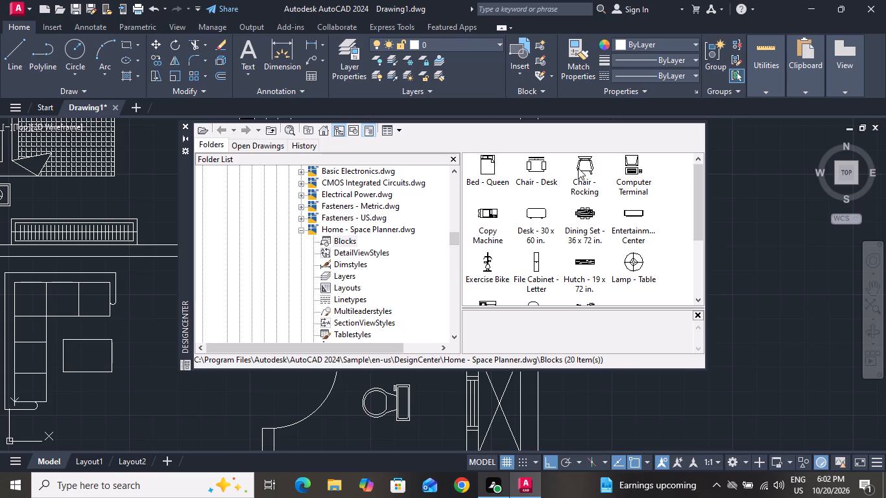
pyautogui.moveTo(578, 167); pyautogui.dragTo(374, 385)
pyautogui.click(371, 387)
pyautogui.moveTo(362, 393); pyautogui.dragTo(356, 396)
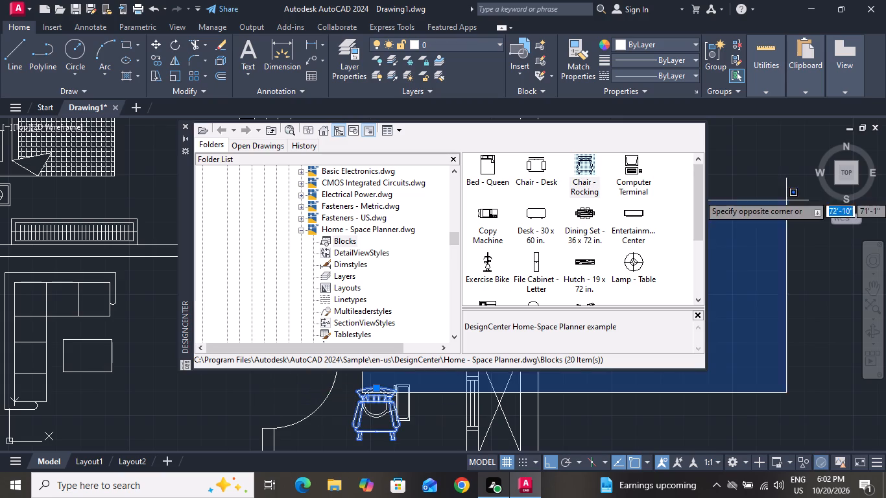
pyautogui.click(708, 278)
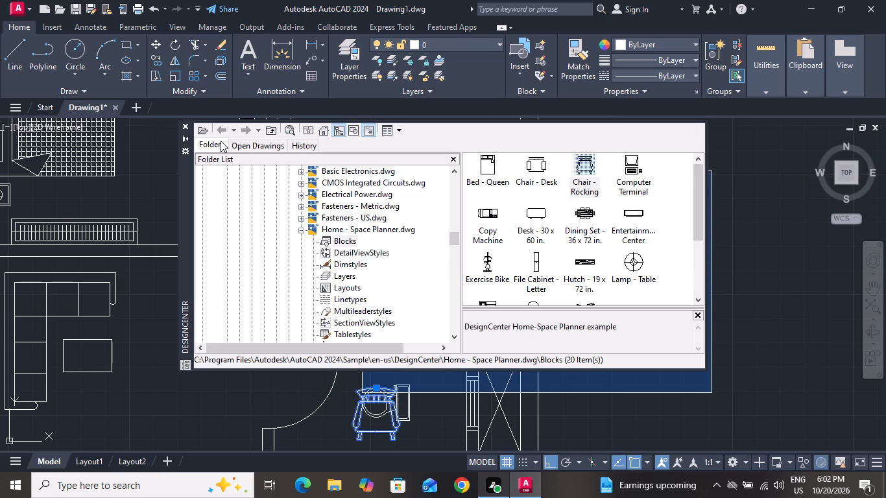
pyautogui.click(181, 126)
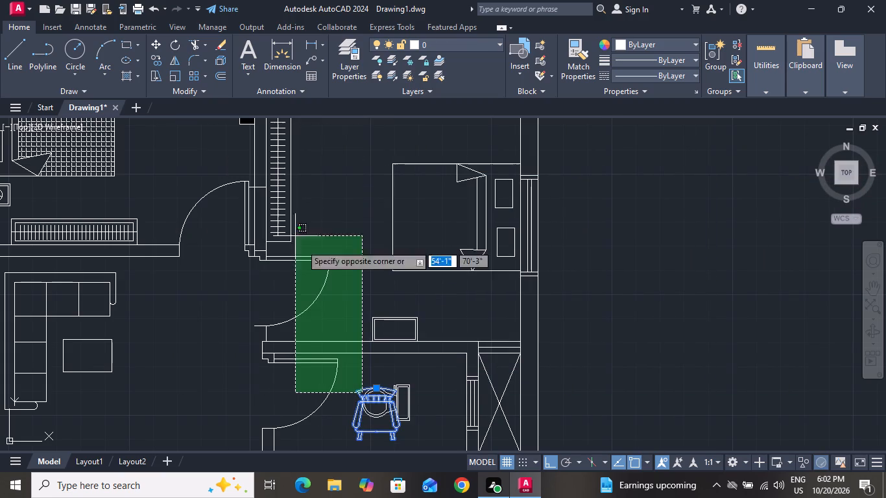
pyautogui.click(380, 433)
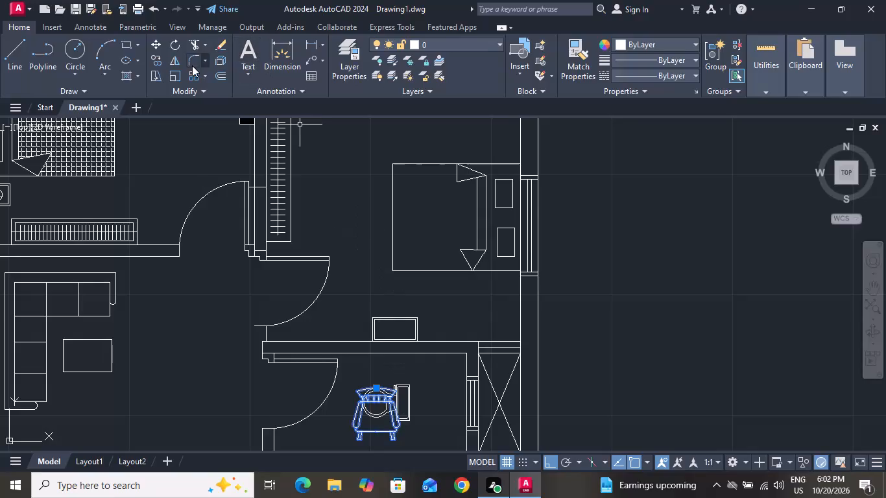
# Scale the rocking chair block down to less than half its size, using a base point on the chair.
pyautogui.click(153, 65)
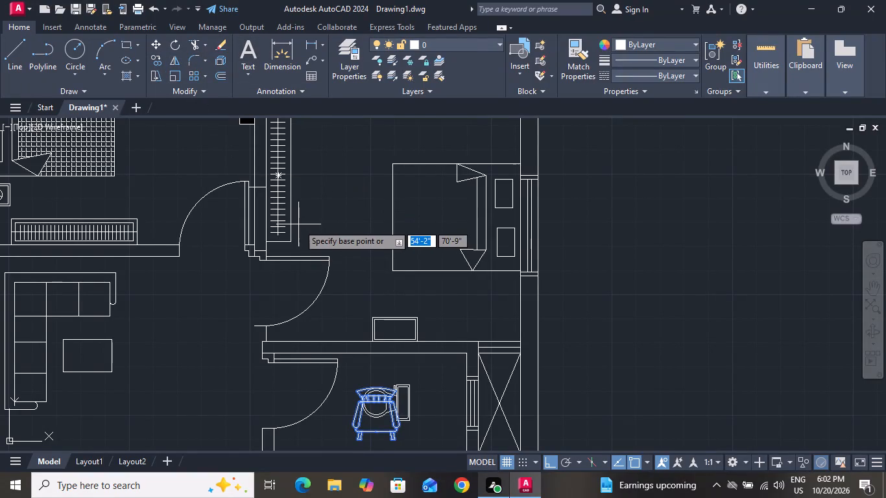
pyautogui.press('Escape')
pyautogui.click(390, 433)
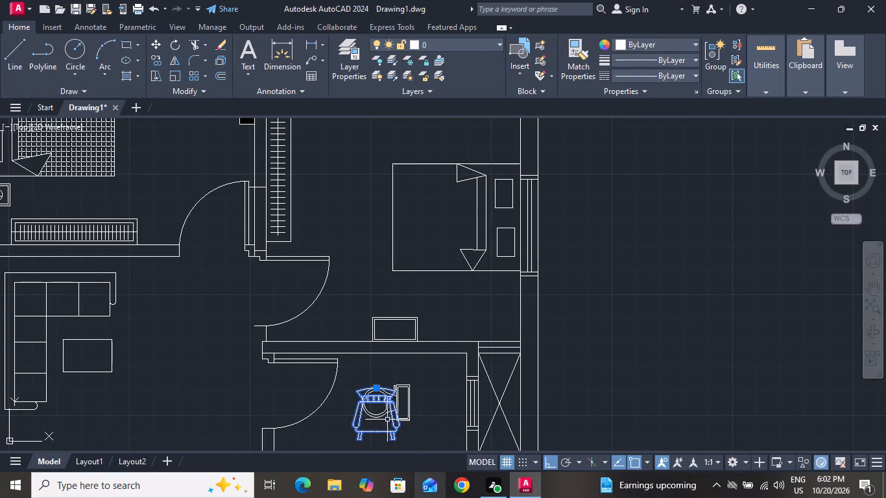
pyautogui.click(173, 77)
pyautogui.scroll(-1, 379, 348)
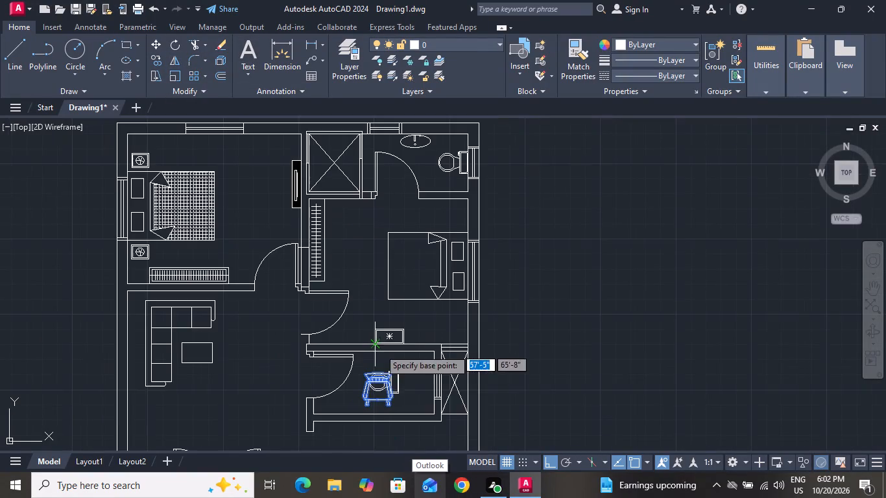
pyautogui.scroll(3, 376, 403)
pyautogui.click(370, 367)
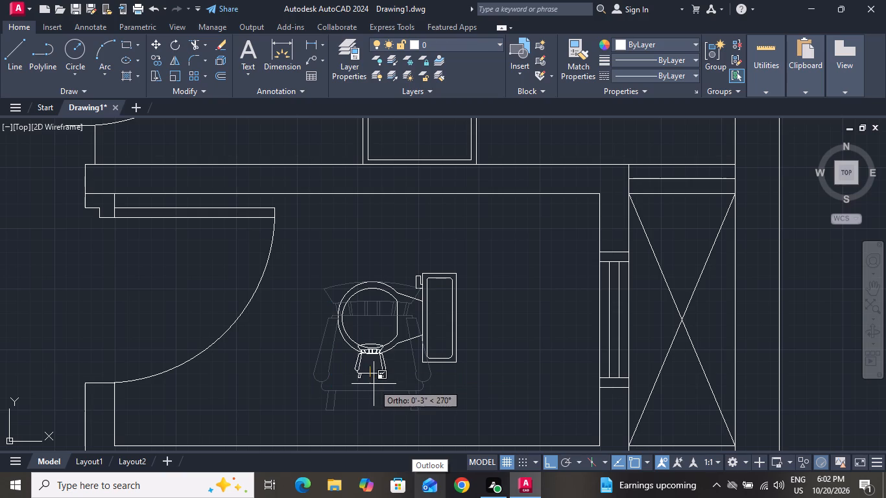
pyautogui.click(376, 394)
# Move the scaled chair, with Ortho off, to the upper edge of the small table in the second bedroom.
pyautogui.click(387, 377)
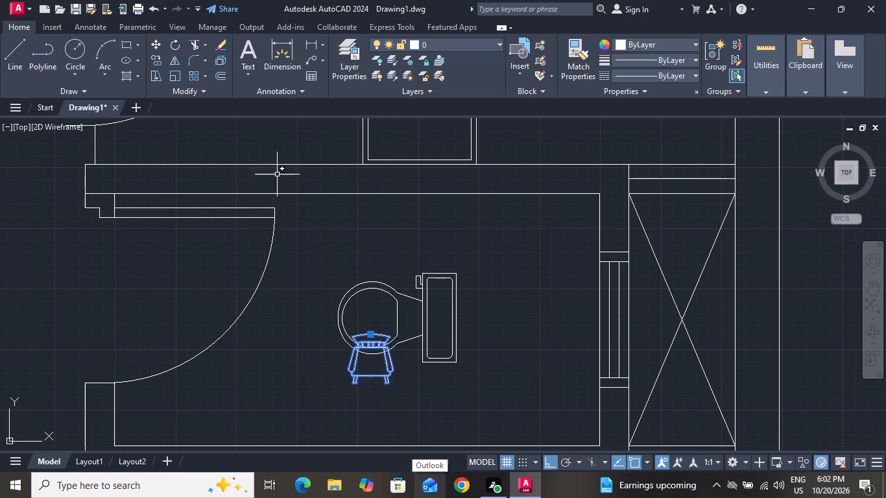
pyautogui.click(160, 42)
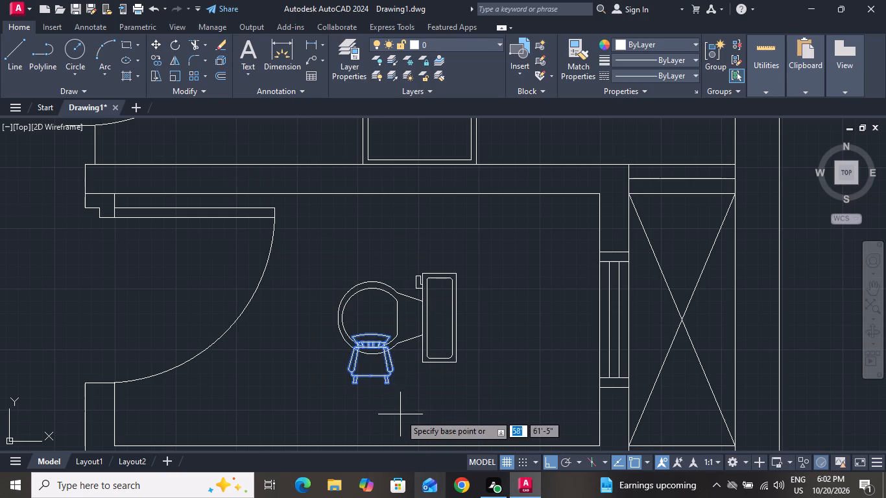
pyautogui.click(379, 383)
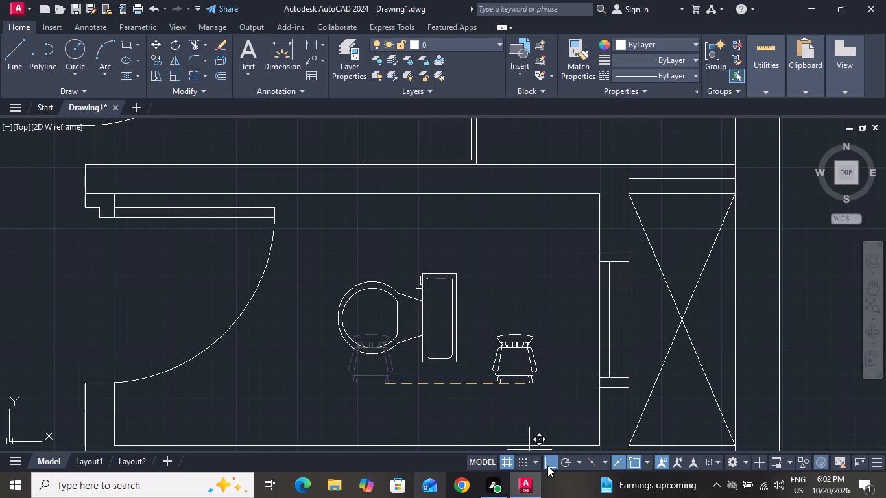
pyautogui.click(548, 461)
pyautogui.scroll(-2, 539, 396)
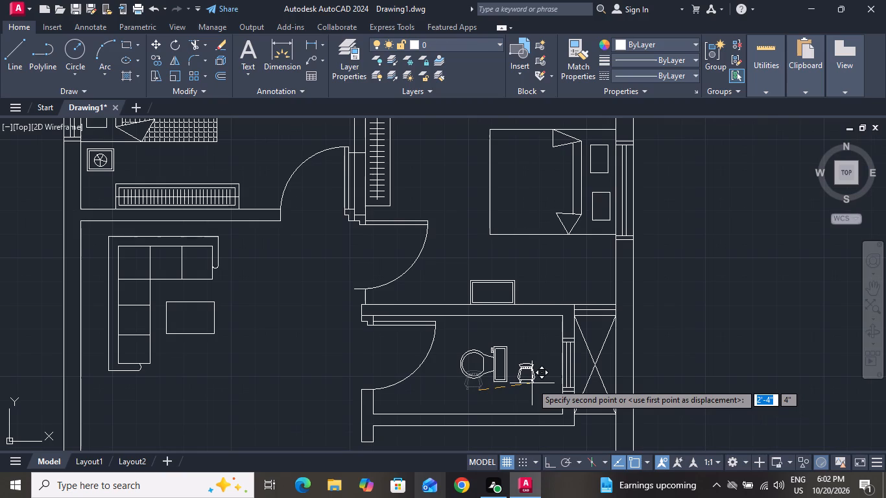
pyautogui.scroll(-1, 532, 383)
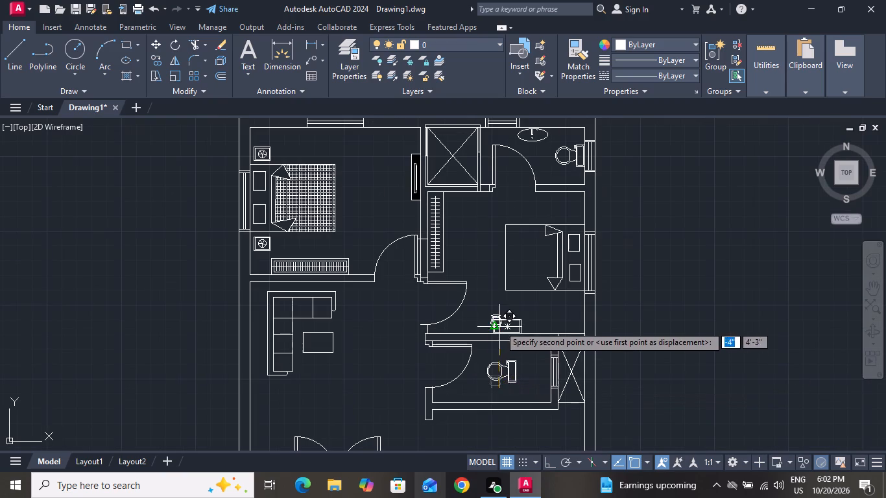
pyautogui.scroll(3, 496, 316)
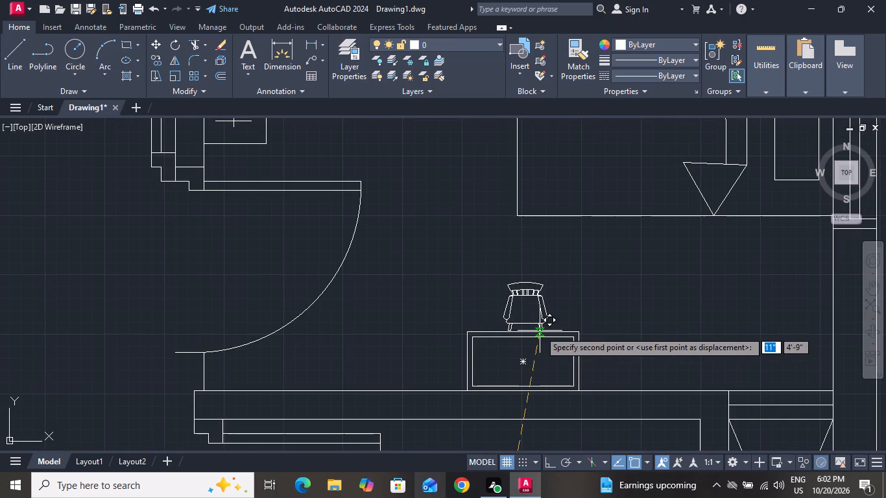
pyautogui.click(534, 333)
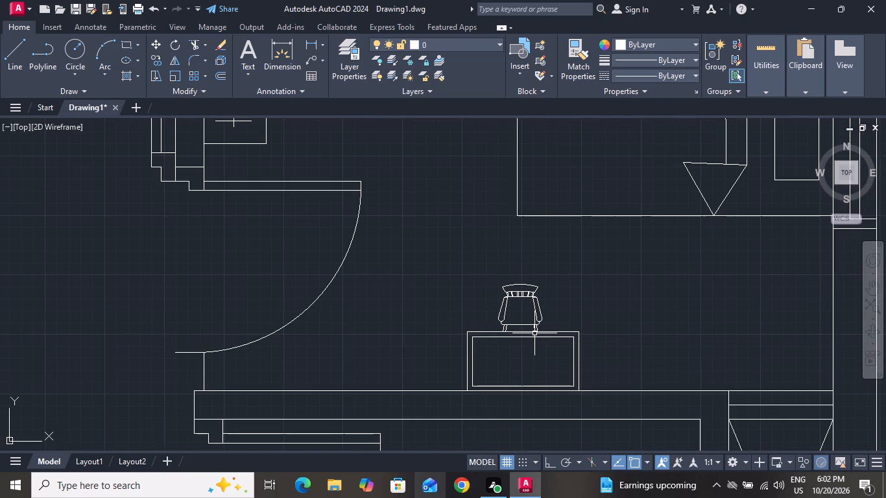
# Move the lower bathroom's toilet so its tank sits against the wall with the window.
pyautogui.scroll(-3, 562, 343)
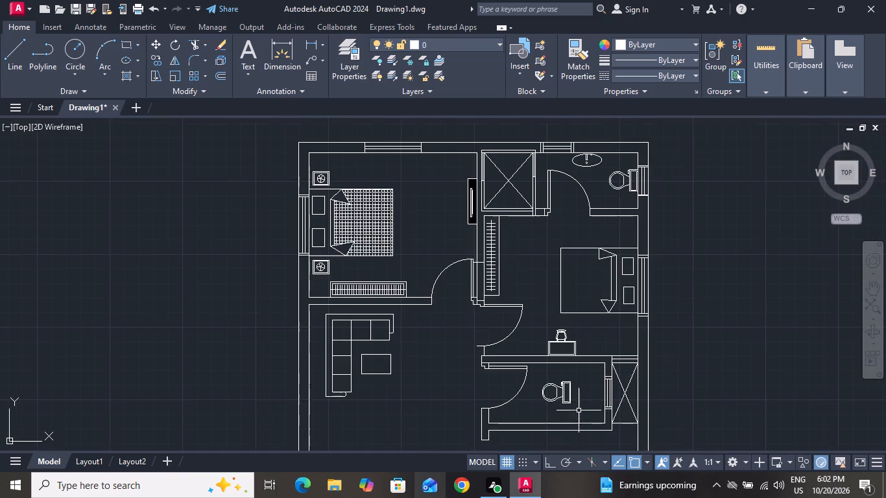
pyautogui.scroll(2, 579, 411)
pyautogui.click(537, 381)
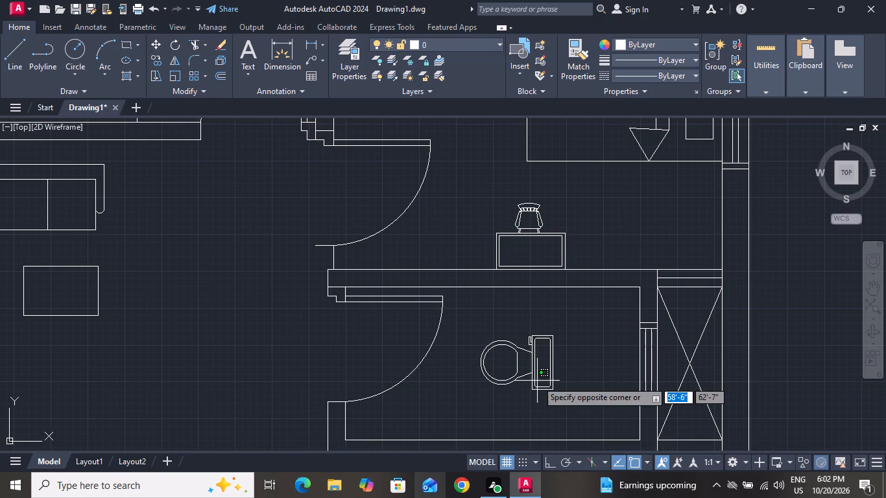
pyautogui.click(493, 316)
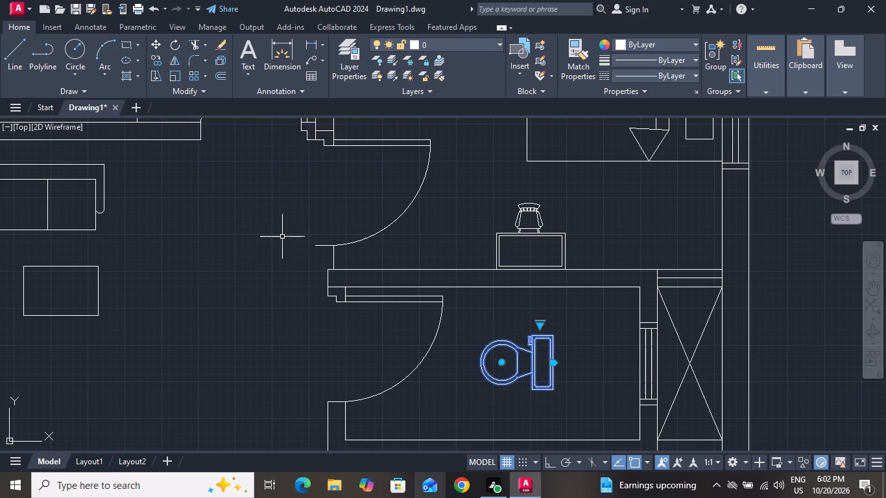
pyautogui.click(156, 45)
pyautogui.click(557, 368)
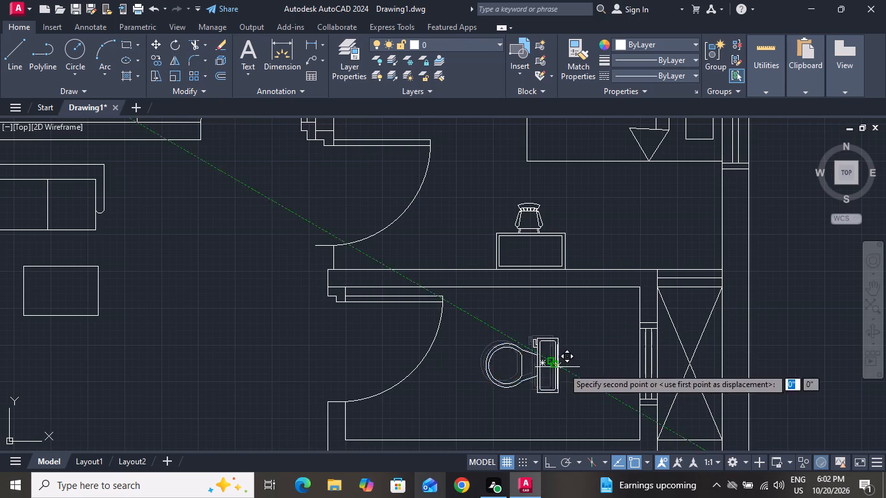
pyautogui.click(637, 361)
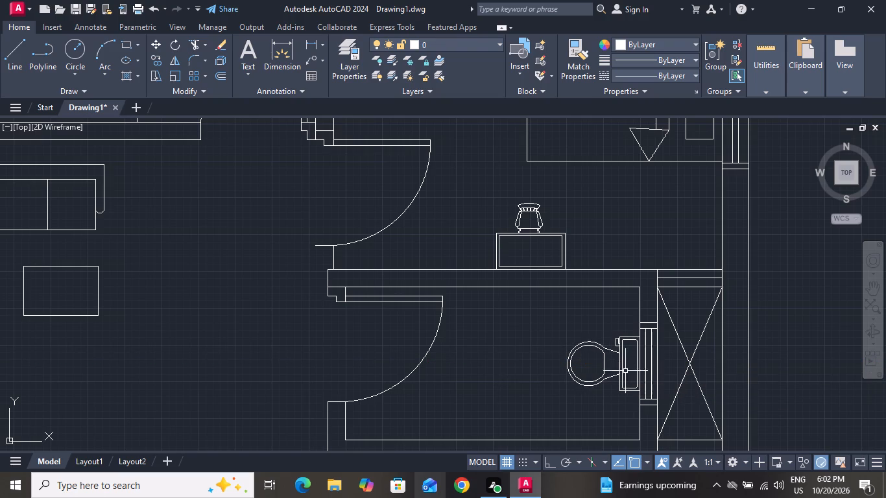
# Draw a horizontal ellipse about 17" wide for a washbasin near the lower bathroom's bottom wall, beside the door swing.
pyautogui.scroll(-1, 625, 360)
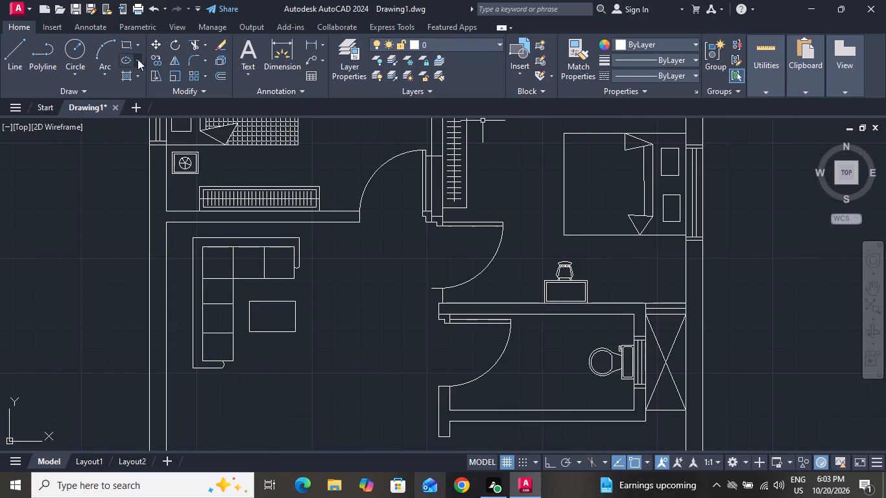
pyautogui.click(128, 63)
pyautogui.scroll(2, 514, 433)
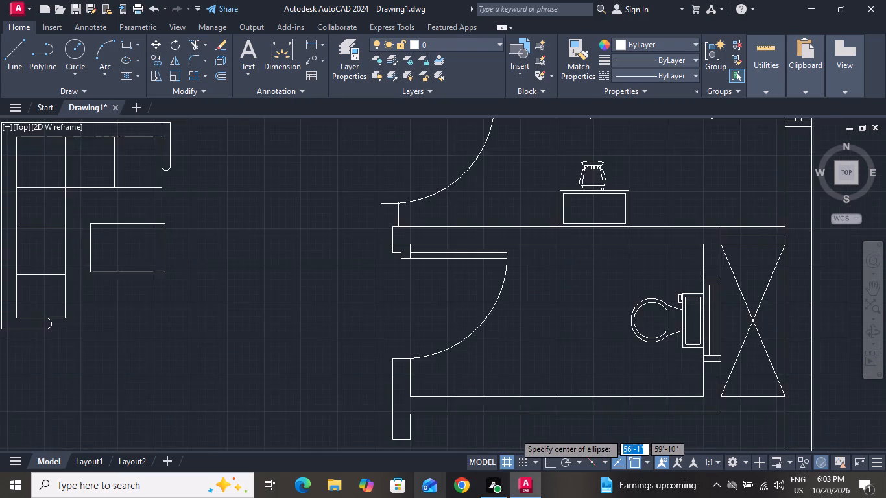
pyautogui.click(488, 341)
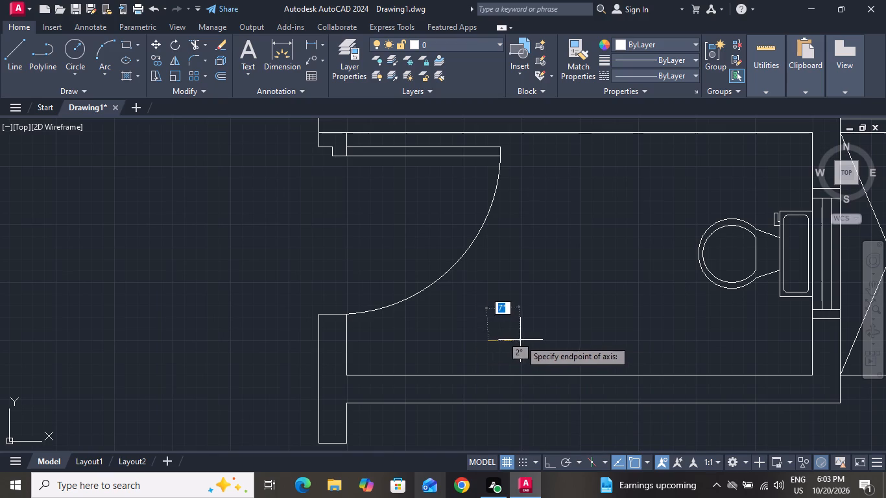
pyautogui.click(527, 341)
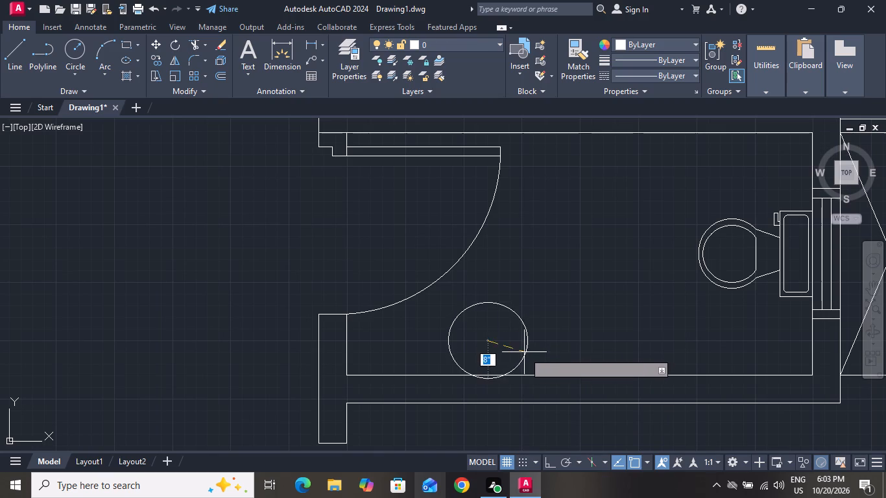
pyautogui.click(496, 366)
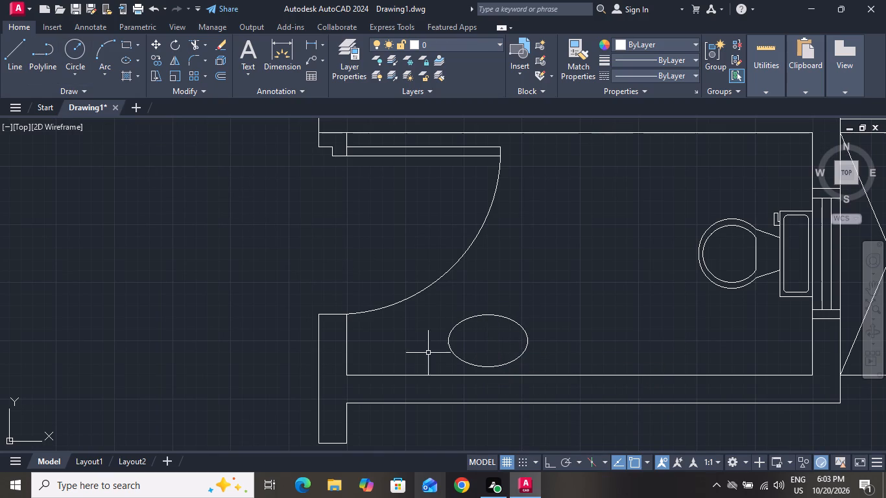
# Offset the washbasin ellipse 1" outward and finish the Offset command.
pyautogui.press('o')
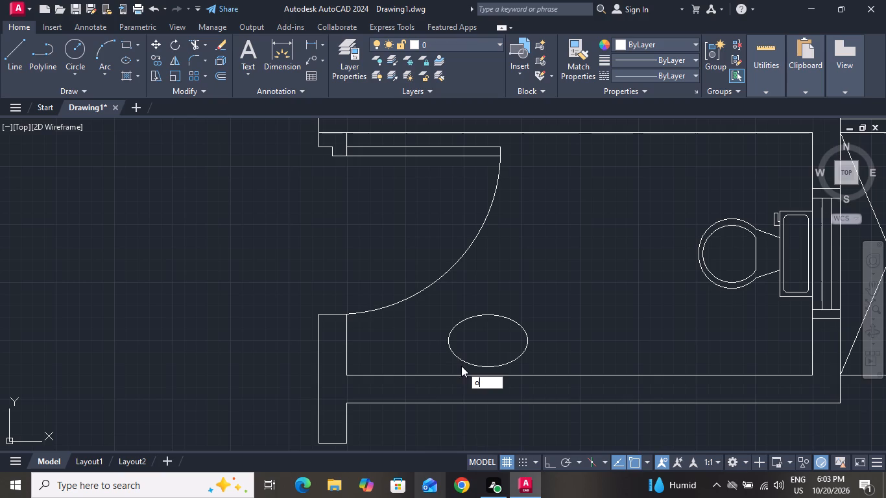
pyautogui.press('space')
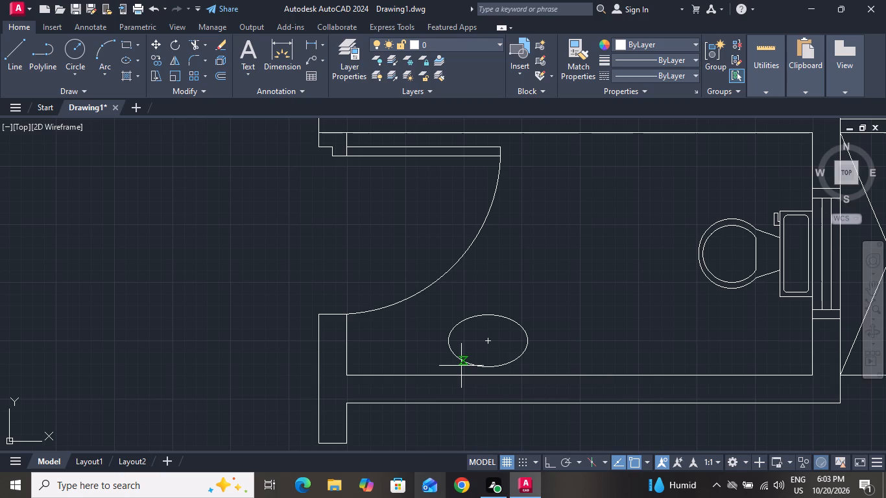
pyautogui.press('1')
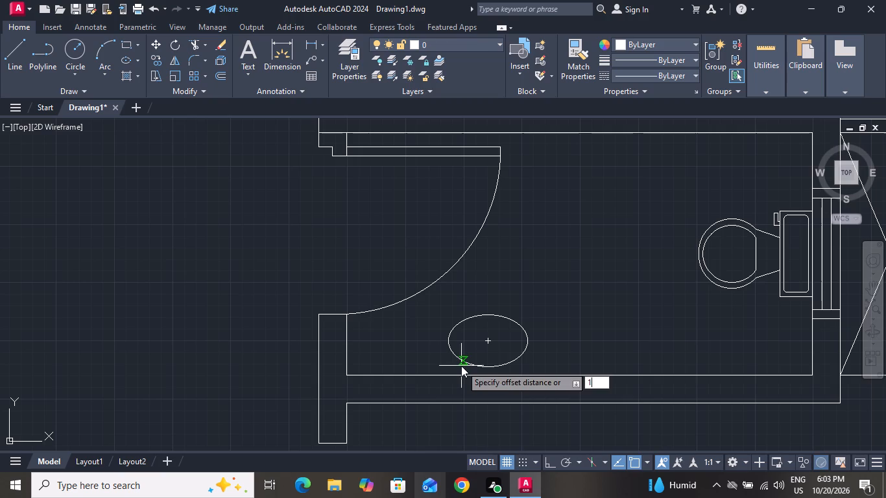
pyautogui.hotkey('shift', '"')
pyautogui.press('Return')
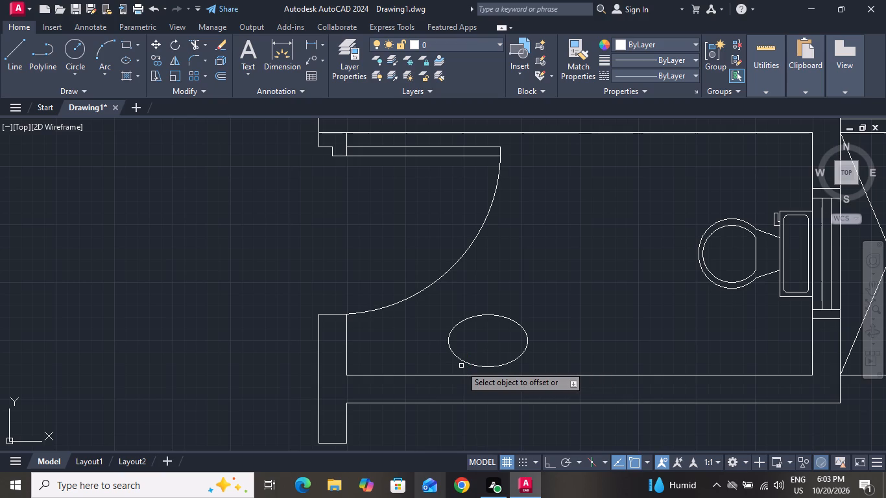
pyautogui.click(490, 316)
pyautogui.click(492, 321)
pyautogui.rightClick(485, 340)
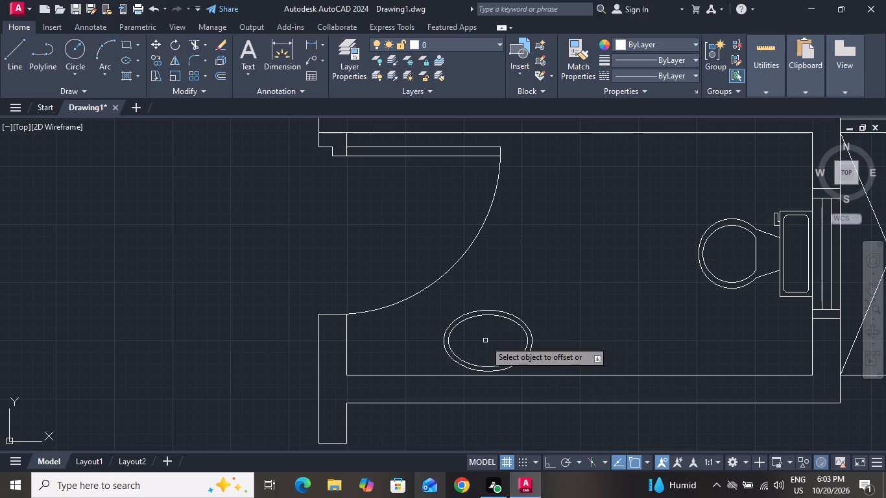
pyautogui.click(522, 225)
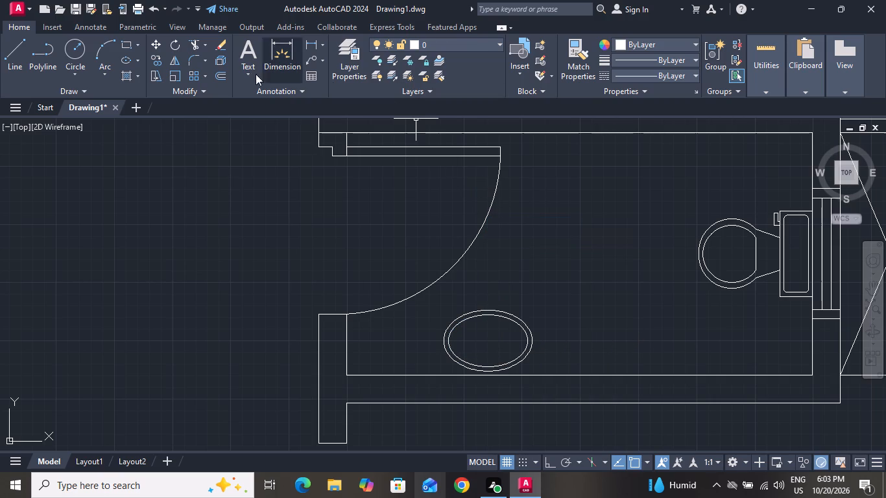
# Draw a small drain circle centred in the lower bathroom's washbasin ellipses.
pyautogui.click(69, 50)
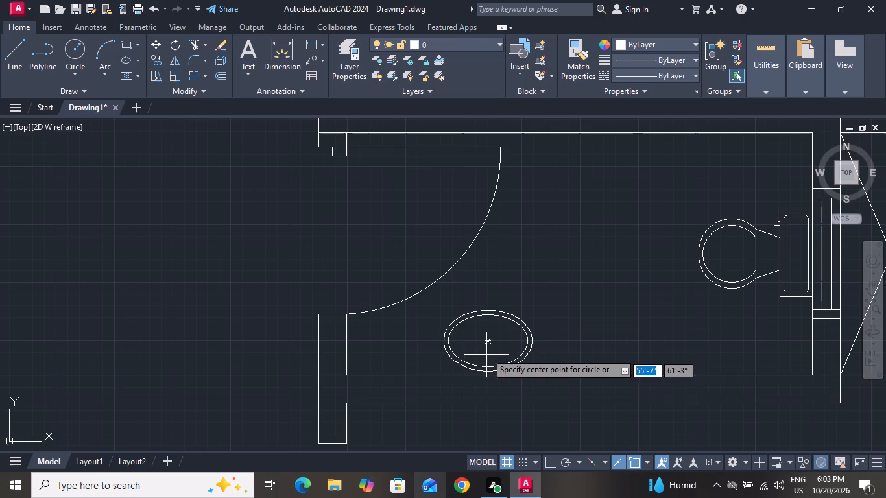
pyautogui.click(486, 344)
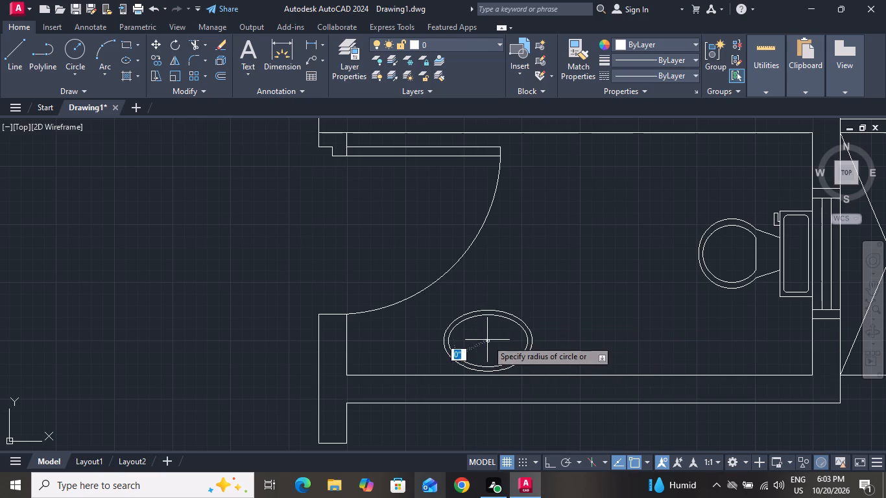
pyautogui.click(488, 344)
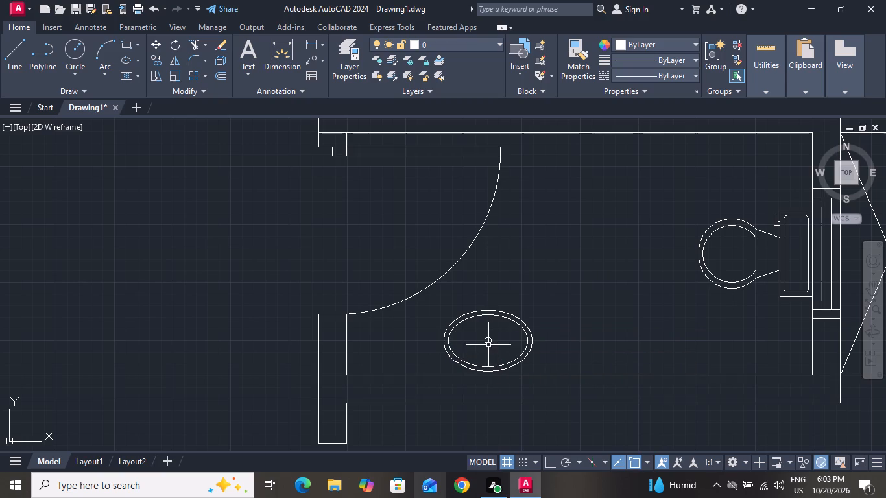
# Draw a narrow upright rectangle for the faucet from the bathroom's bottom wall line to just below the drain circle.
pyautogui.click(120, 39)
pyautogui.scroll(1, 477, 394)
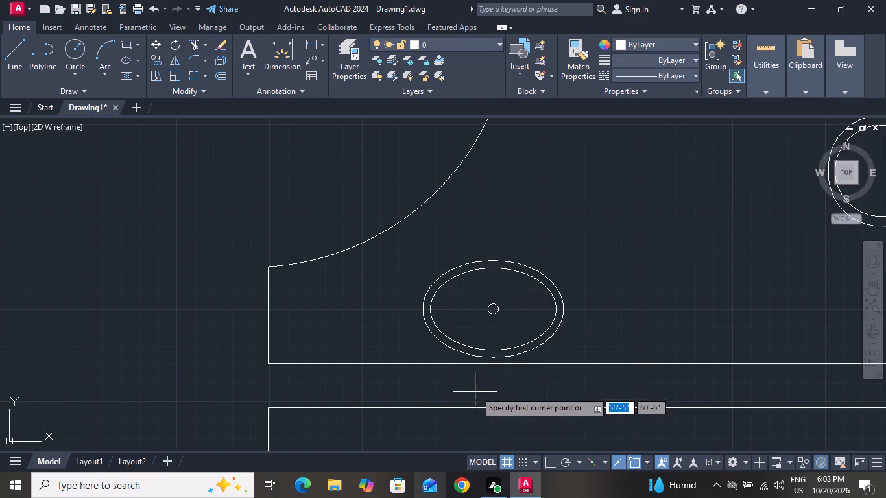
pyautogui.click(496, 361)
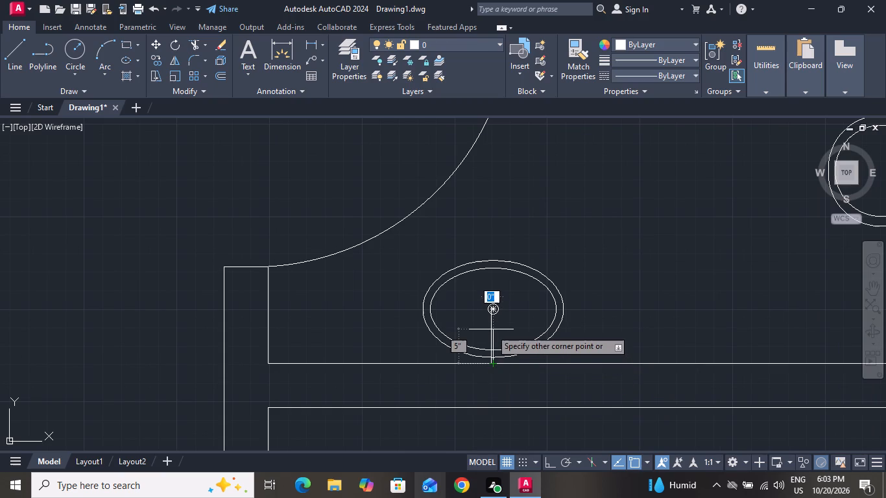
pyautogui.click(488, 322)
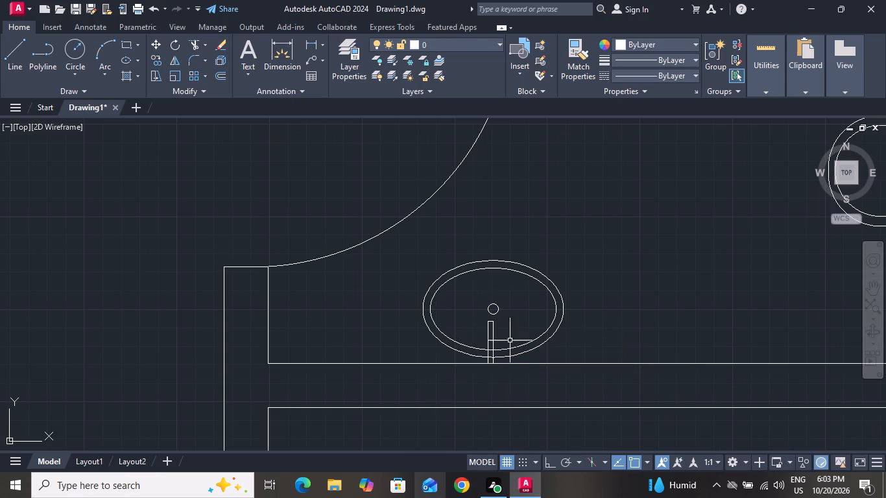
# Move the faucet rectangle by its top midpoint to sit roughly in line with and just below the drain circle.
pyautogui.click(509, 331)
pyautogui.click(482, 338)
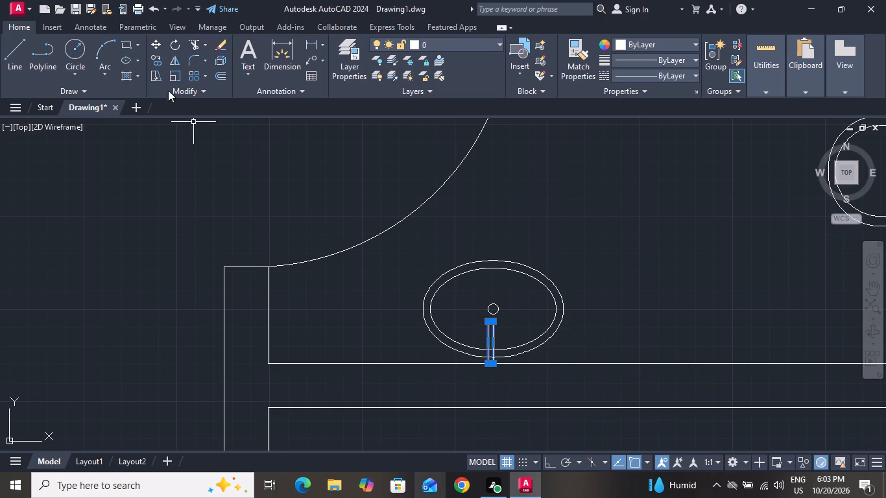
pyautogui.click(160, 45)
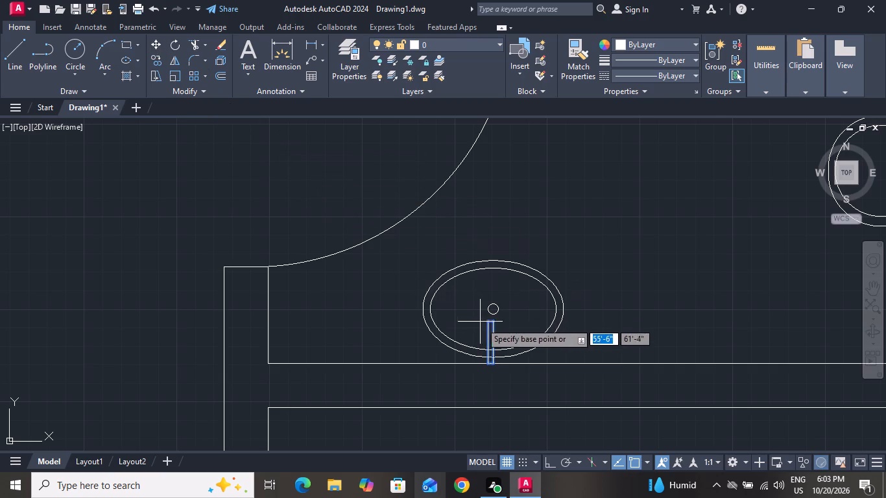
pyautogui.click(491, 322)
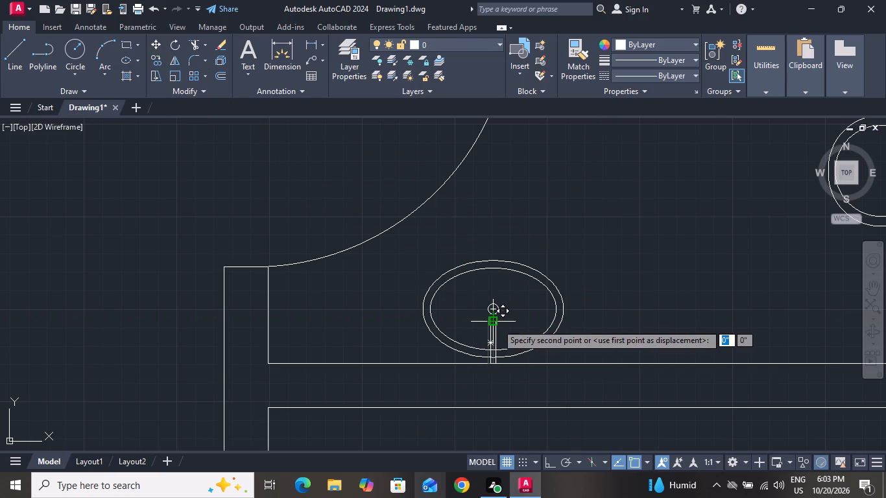
pyautogui.scroll(4, 502, 329)
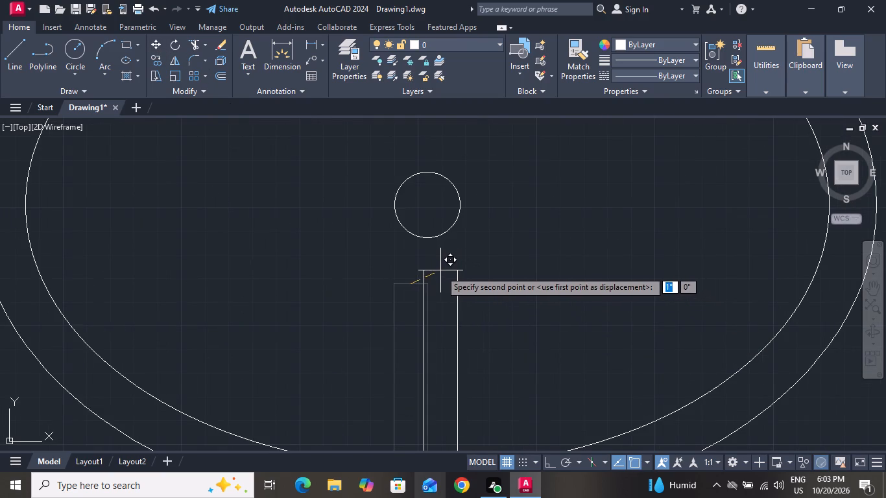
pyautogui.click(431, 272)
# Draw three counter lines around the washbasin from the bottom wall, about 1'-3" deep and 1'-10" wide.
pyautogui.scroll(-2, 442, 266)
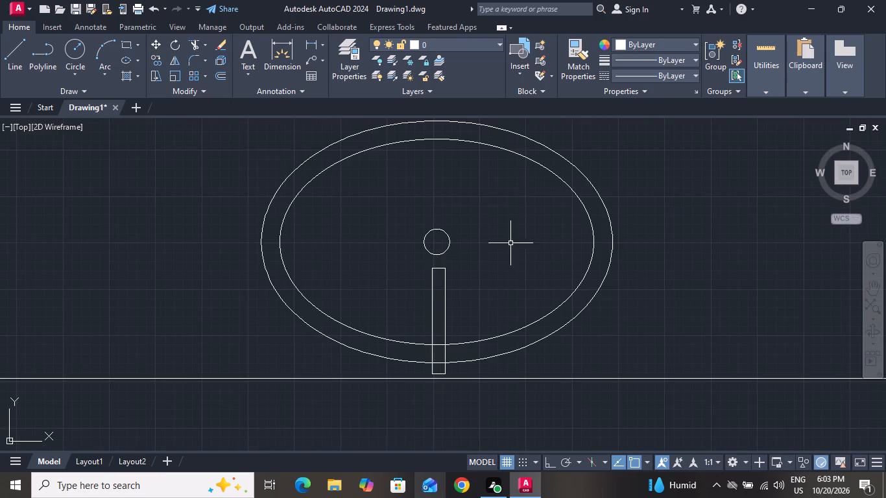
pyautogui.scroll(-3, 512, 240)
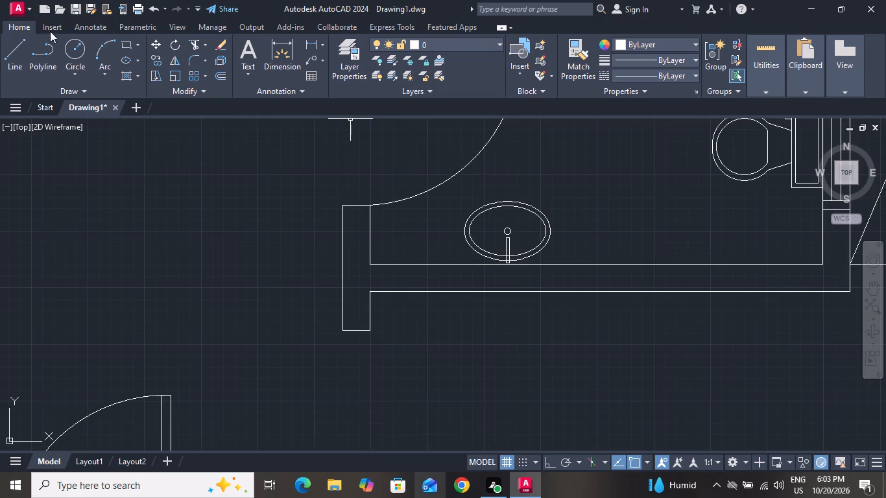
pyautogui.click(7, 57)
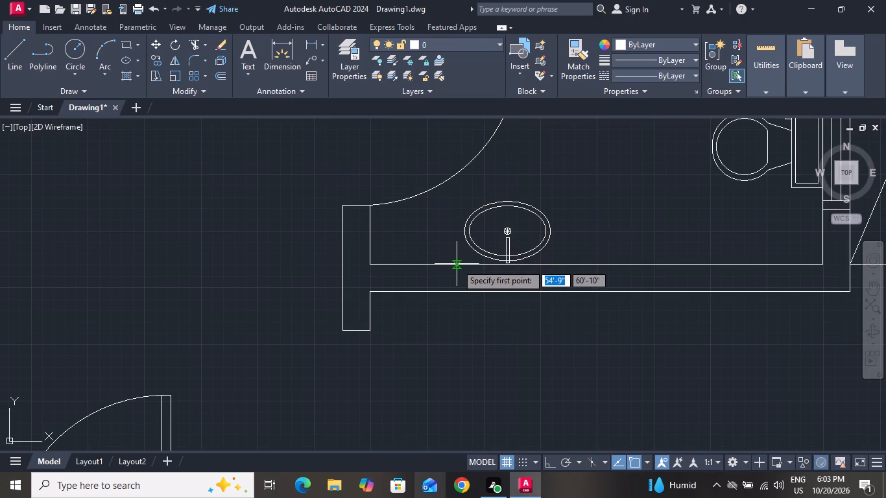
pyautogui.click(457, 264)
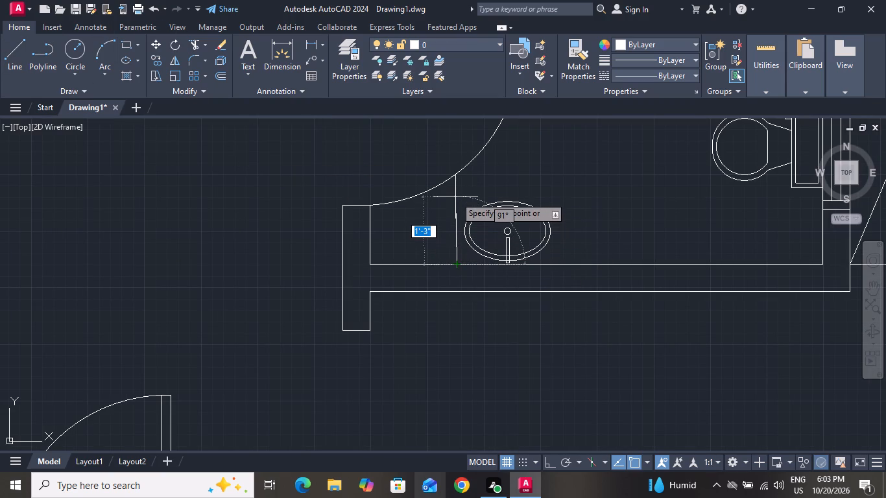
pyautogui.click(455, 196)
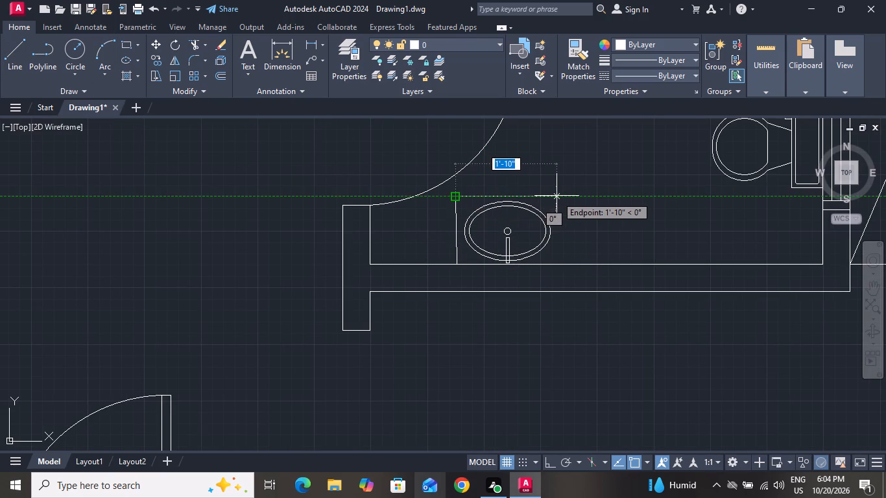
pyautogui.click(557, 196)
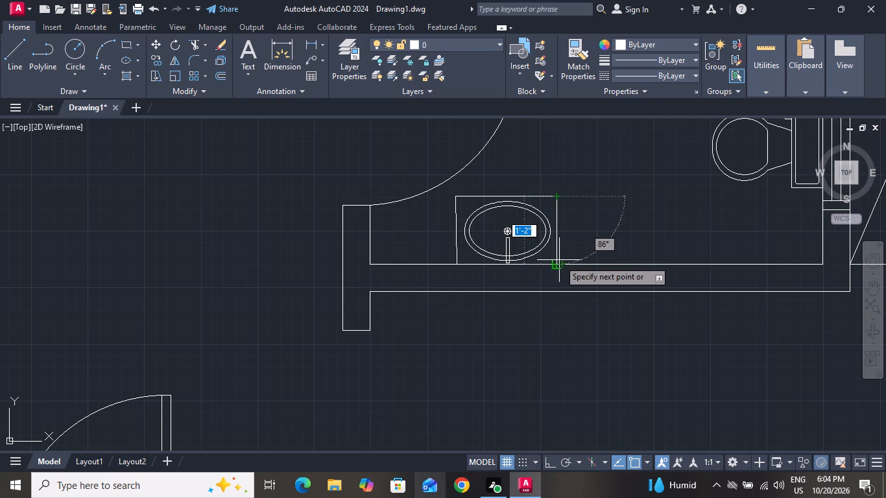
pyautogui.click(555, 265)
pyautogui.rightClick(555, 265)
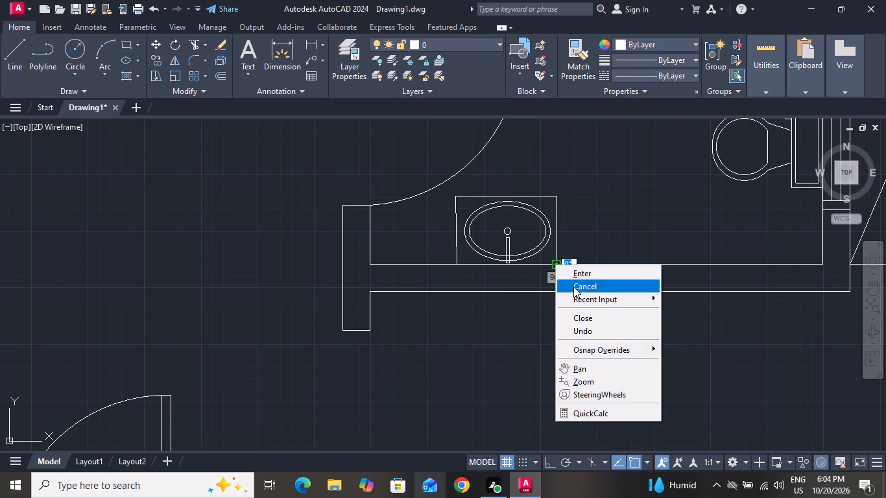
pyautogui.click(573, 287)
# Draw a small, nearly square rectangle for a bedside table in the second bedroom, just above the bed's pillow end.
pyautogui.scroll(-3, 565, 296)
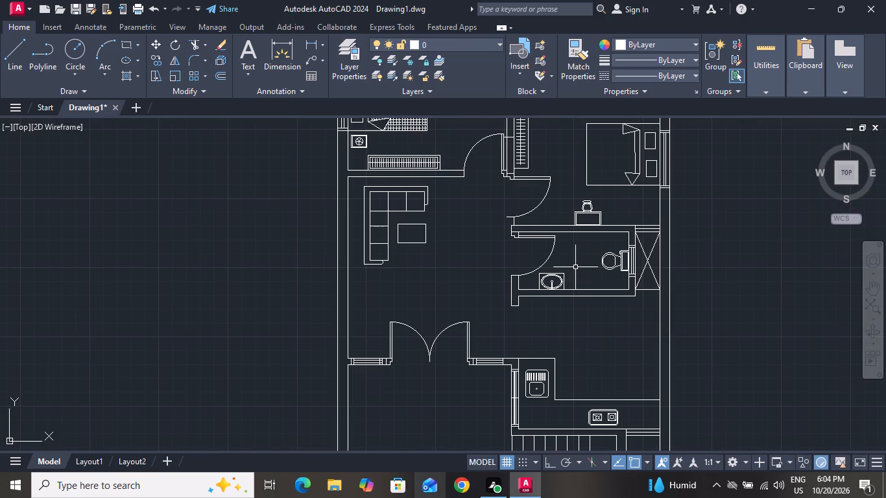
pyautogui.scroll(-1, 575, 267)
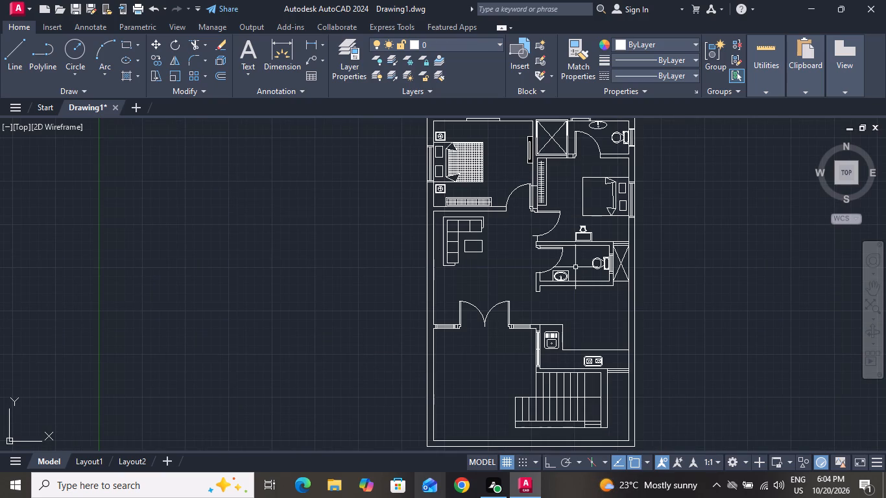
pyautogui.scroll(-1, 575, 267)
pyautogui.click(126, 41)
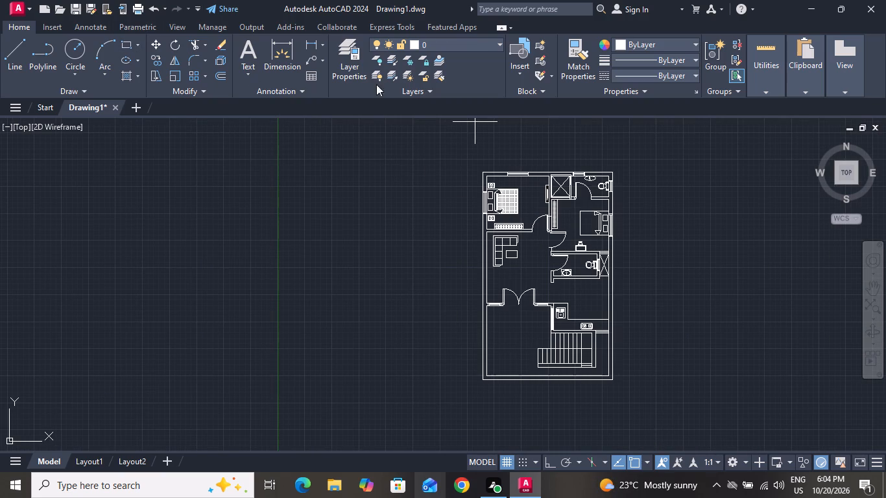
pyautogui.scroll(1, 605, 254)
pyautogui.scroll(2, 607, 162)
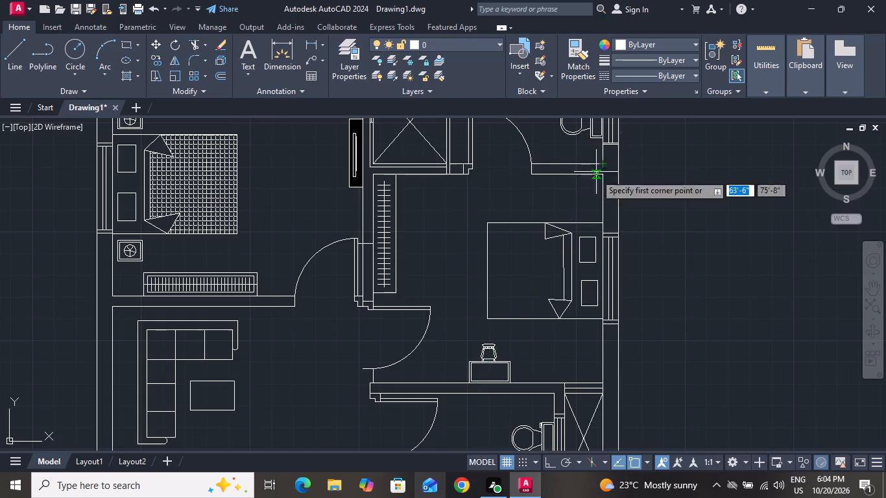
pyautogui.scroll(2, 586, 194)
pyautogui.click(553, 209)
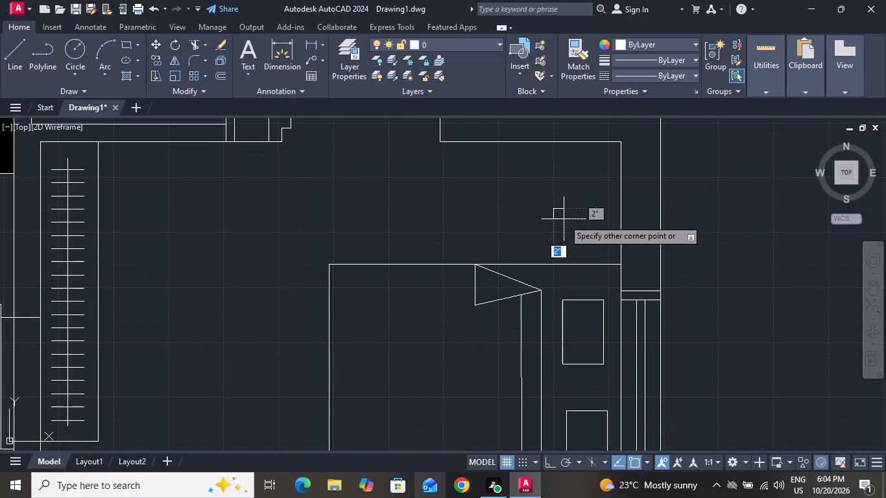
pyautogui.click(593, 250)
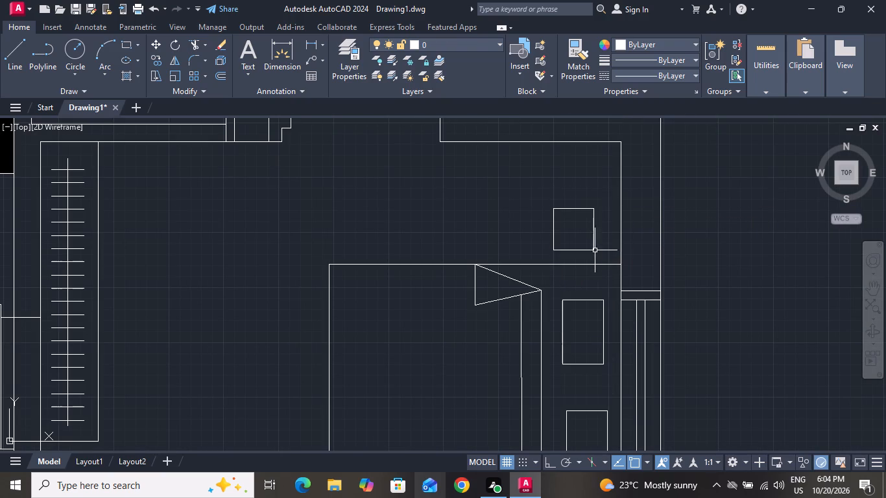
# Offset the bedside table rectangle 1" outward and finish the Offset command.
pyautogui.write('o 1')
pyautogui.hotkey('shift', '"')
pyautogui.press('Return')
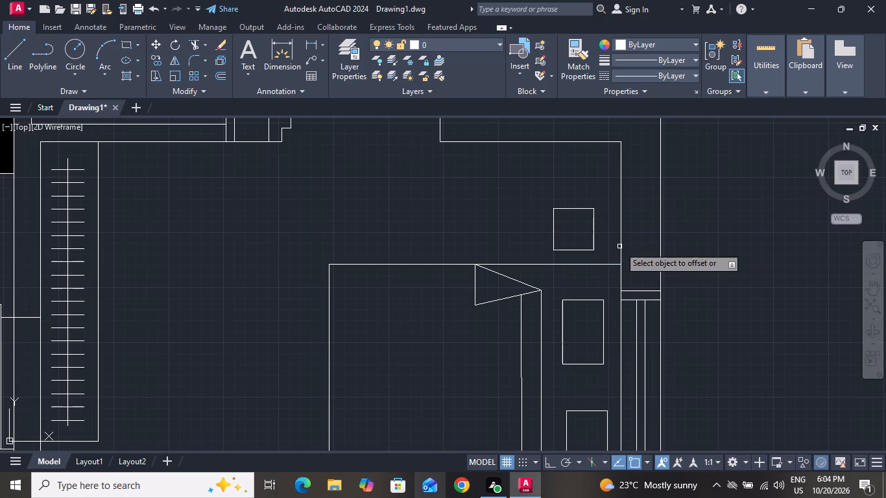
pyautogui.click(596, 243)
pyautogui.click(593, 246)
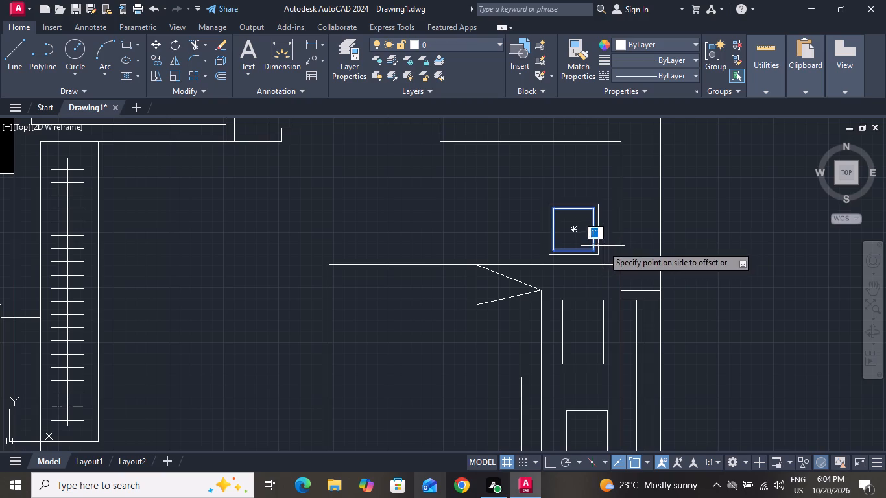
pyautogui.click(603, 245)
pyautogui.rightClick(606, 238)
pyautogui.click(645, 257)
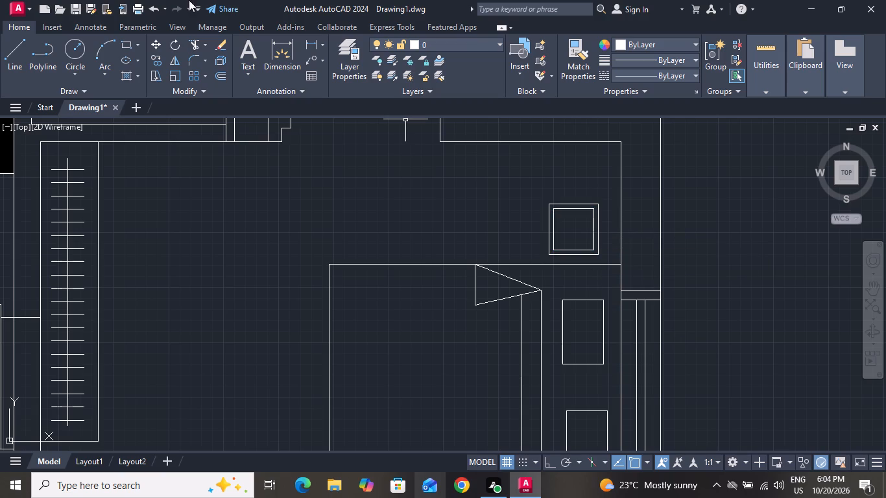
# Draw a lamp circle centred in the second bedroom's bedside table, within the inner rectangle.
pyautogui.click(69, 43)
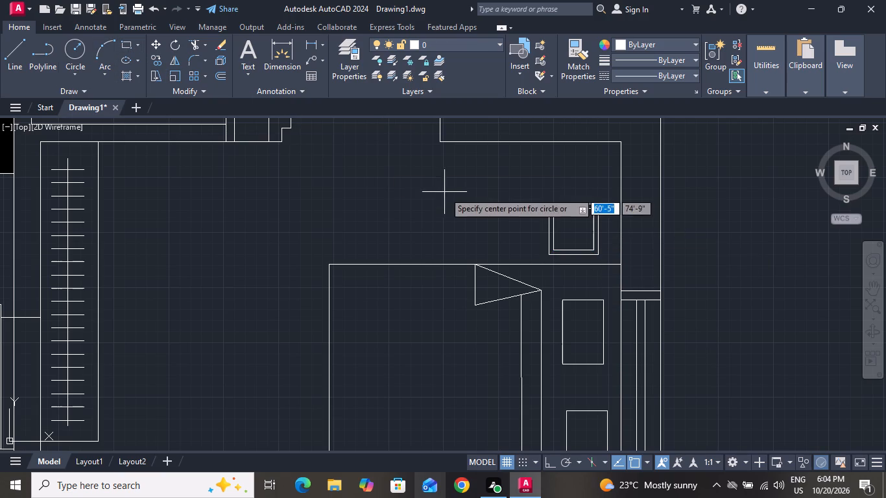
pyautogui.click(569, 231)
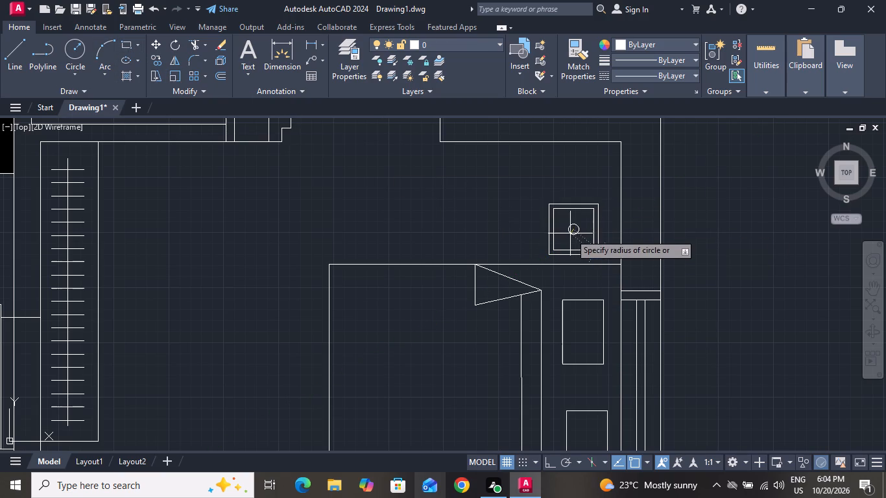
pyautogui.click(568, 241)
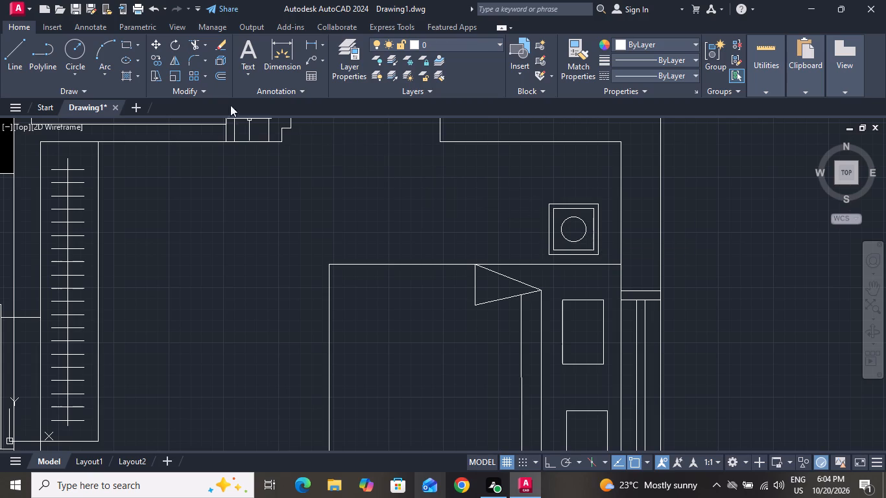
# Draw a slanted line from the lamp circle's centre to its upper edge and back across to the lower edge.
pyautogui.click(8, 52)
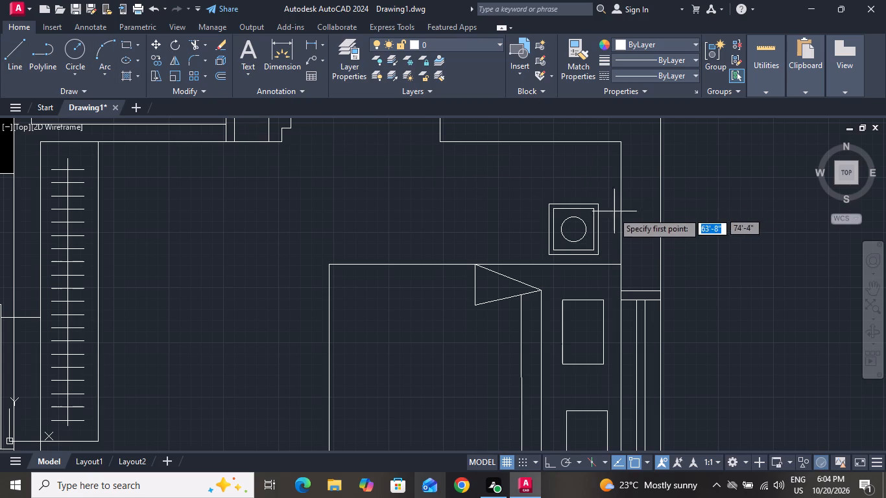
pyautogui.scroll(1, 594, 219)
pyautogui.click(558, 237)
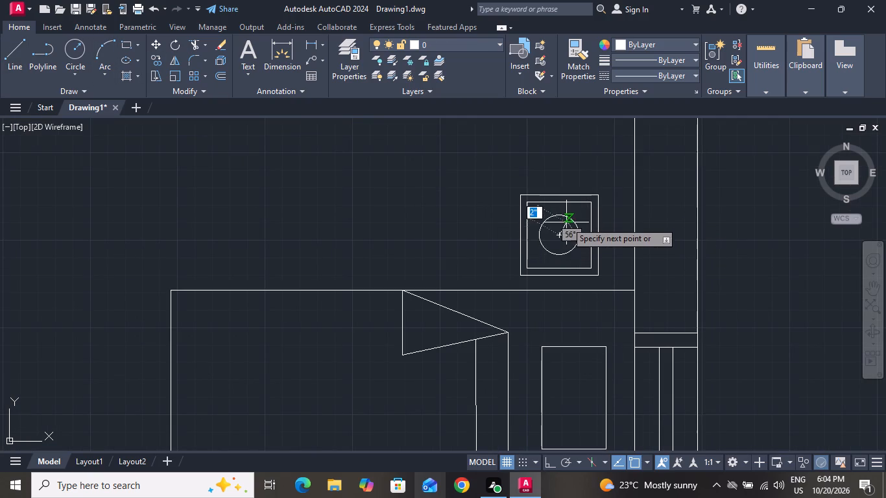
pyautogui.click(569, 216)
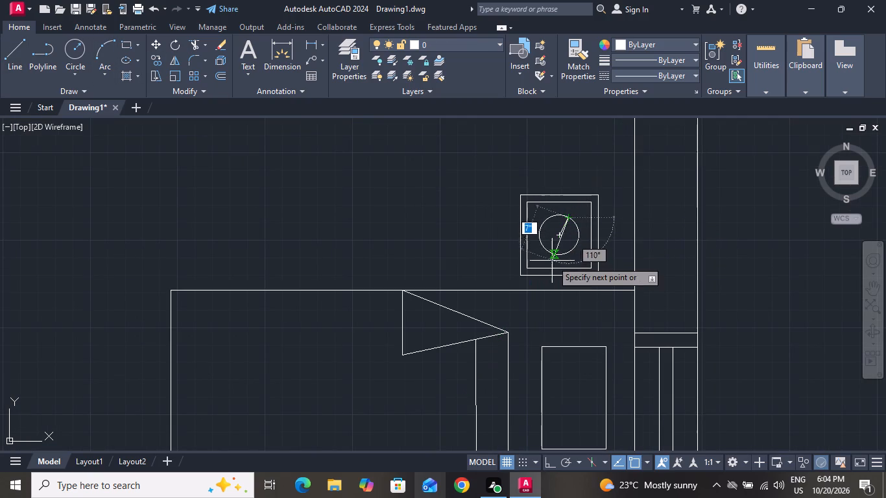
pyautogui.click(551, 256)
pyautogui.rightClick(555, 258)
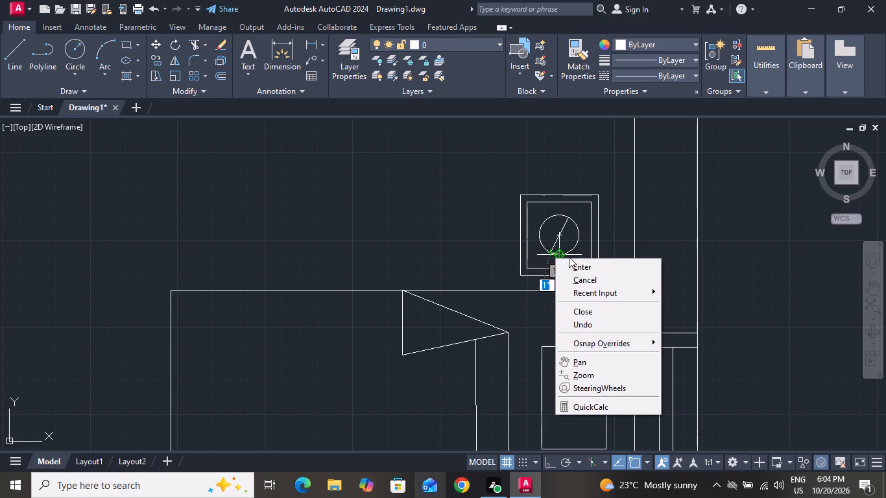
pyautogui.click(587, 278)
# Draw a second slanted line about 6" long across the lamp circle through its centre, crossing the first one.
pyautogui.click(14, 38)
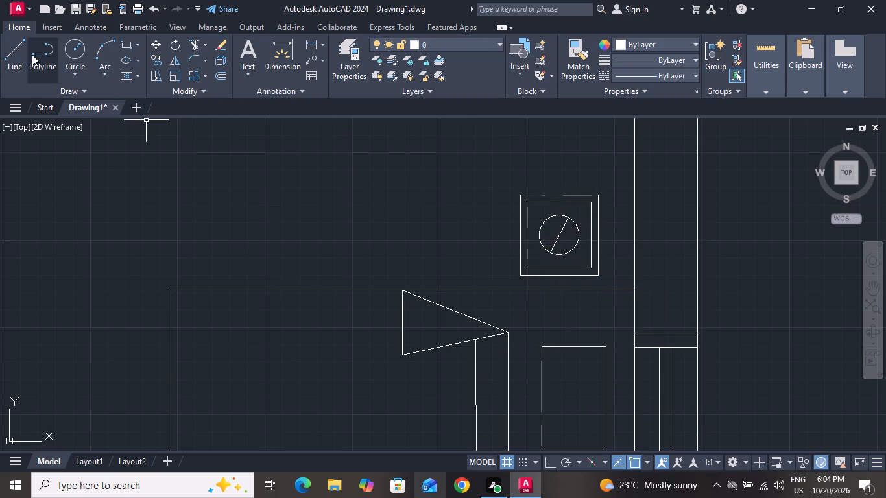
pyautogui.click(12, 44)
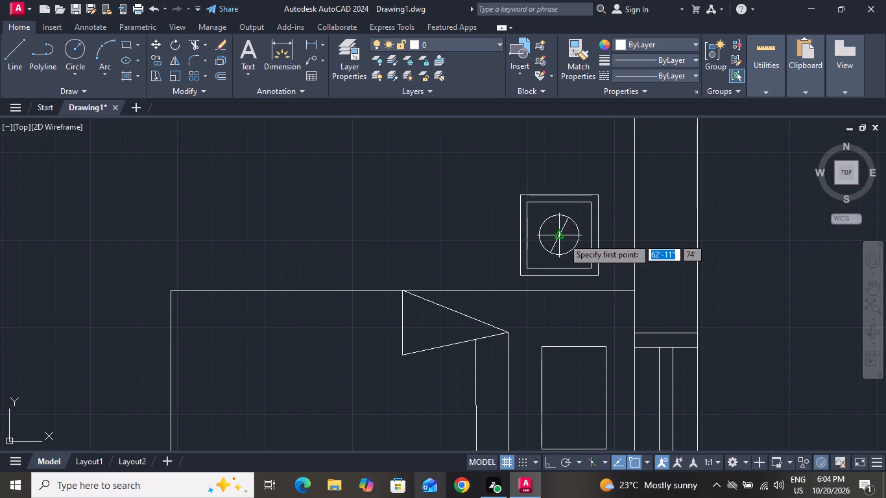
pyautogui.click(562, 237)
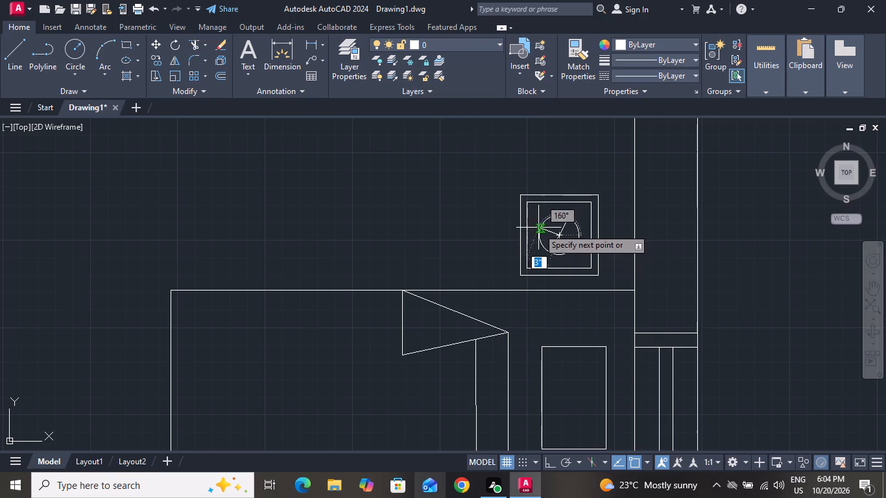
pyautogui.scroll(3, 540, 227)
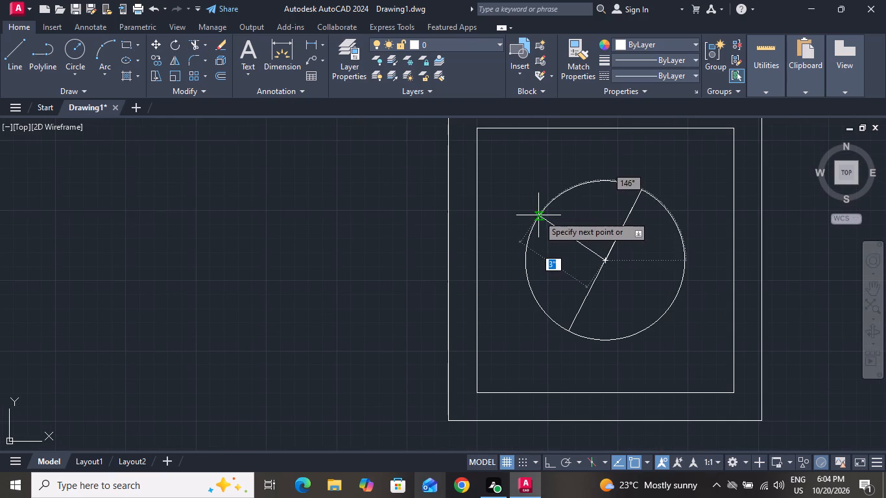
pyautogui.click(538, 215)
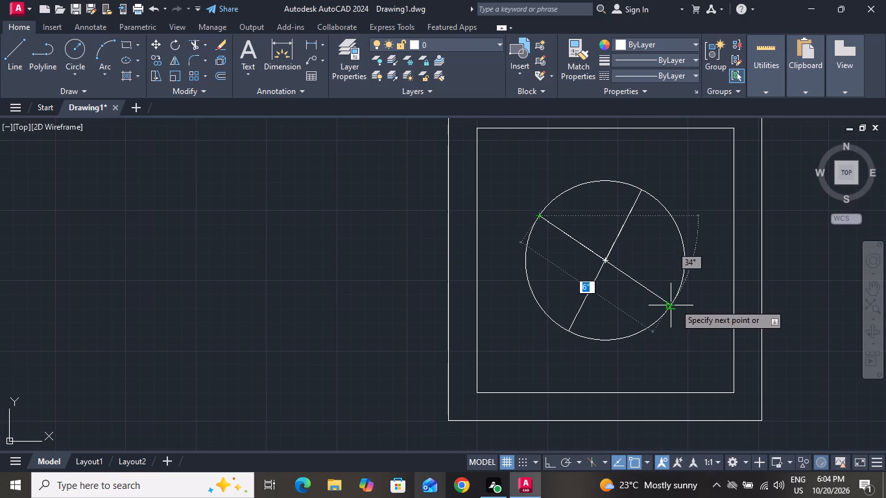
pyautogui.click(675, 303)
pyautogui.rightClick(676, 303)
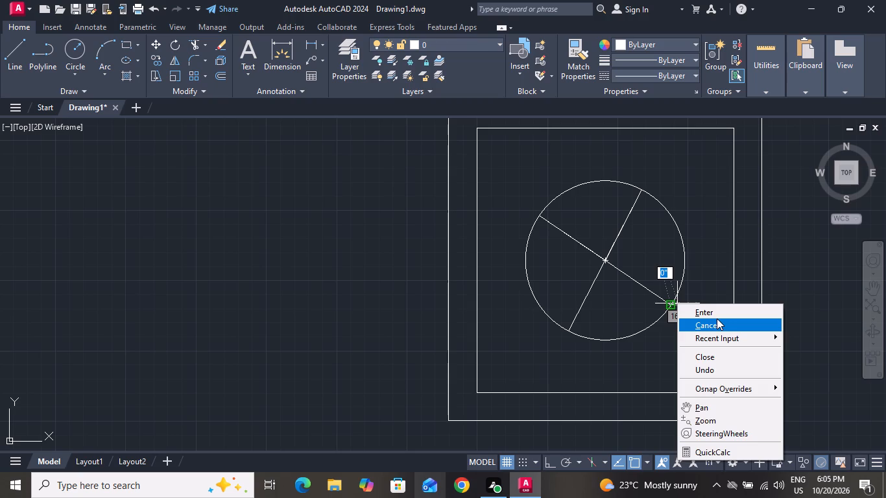
pyautogui.click(717, 318)
# Copy the second bedroom's bedside table with its lamp about 6'-2" straight down, to the other side of the bed.
pyautogui.scroll(-2, 721, 322)
pyautogui.click(765, 226)
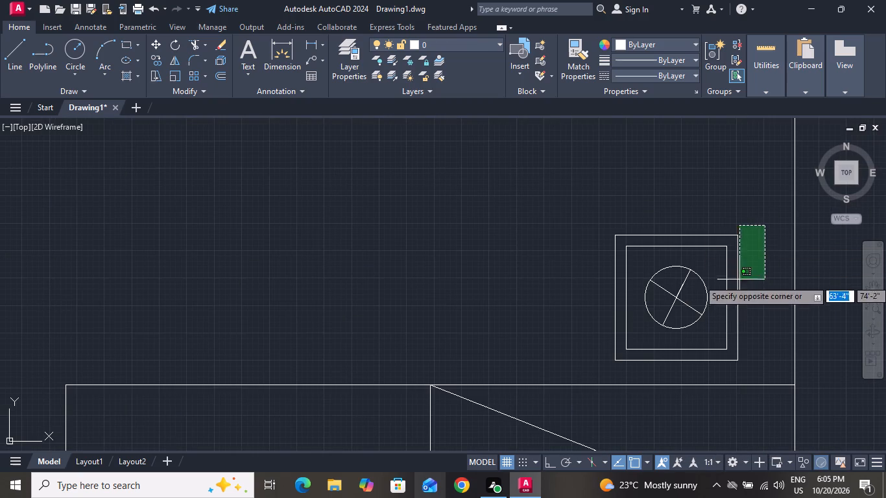
pyautogui.click(591, 369)
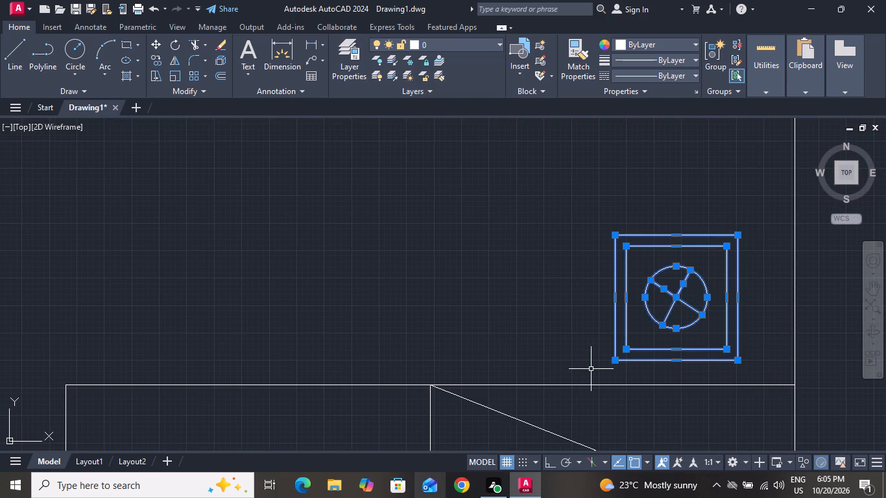
pyautogui.click(156, 61)
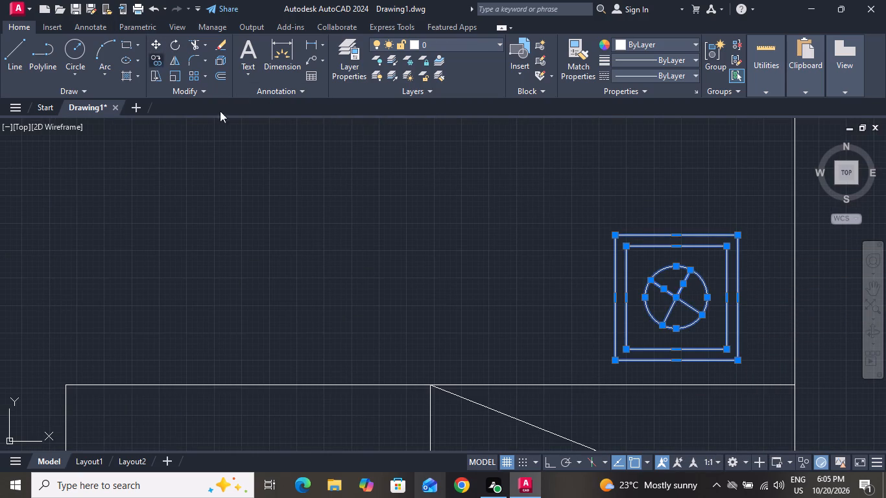
pyautogui.click(666, 295)
pyautogui.scroll(-3, 669, 287)
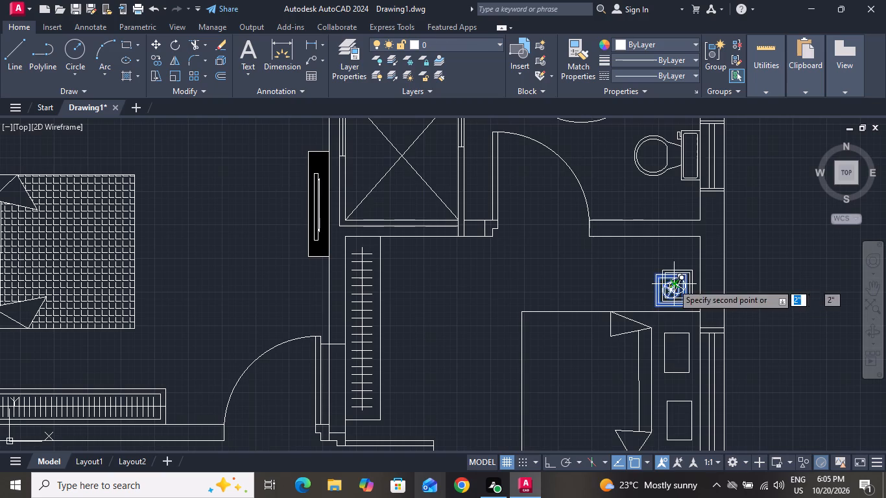
pyautogui.scroll(-2, 684, 314)
pyautogui.scroll(3, 685, 375)
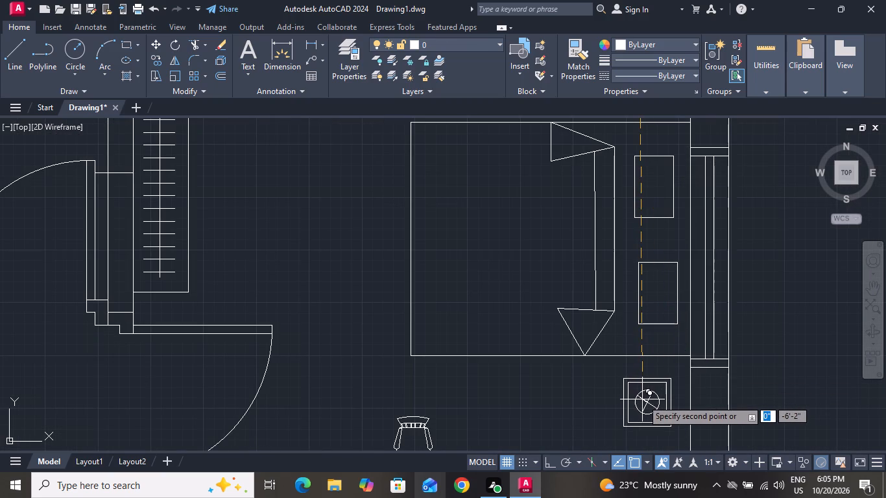
pyautogui.click(642, 399)
pyautogui.rightClick(639, 400)
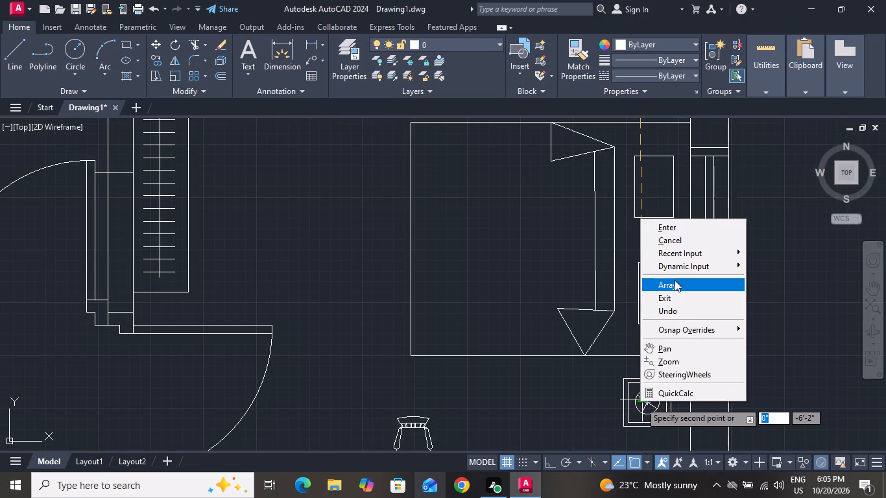
pyautogui.click(682, 235)
# Move the copied bedside table and lamp slightly up and right, closer to the bed and the outer wall.
pyautogui.scroll(-2, 676, 274)
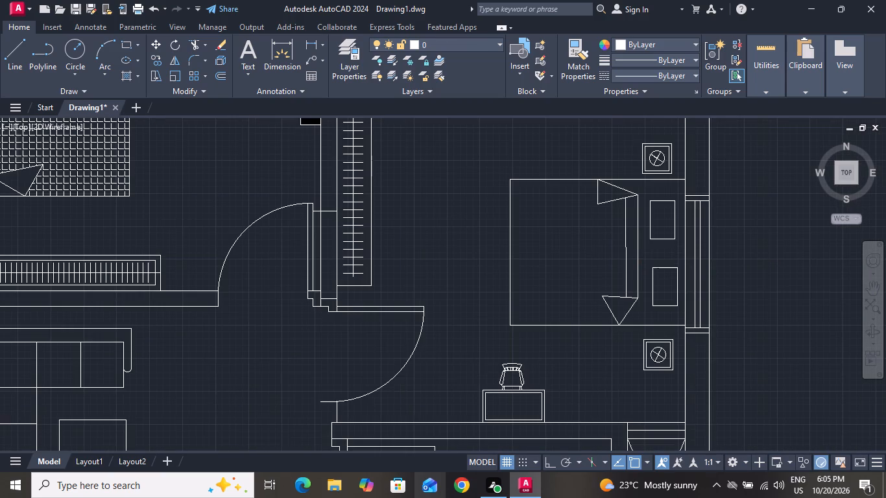
pyautogui.scroll(2, 653, 350)
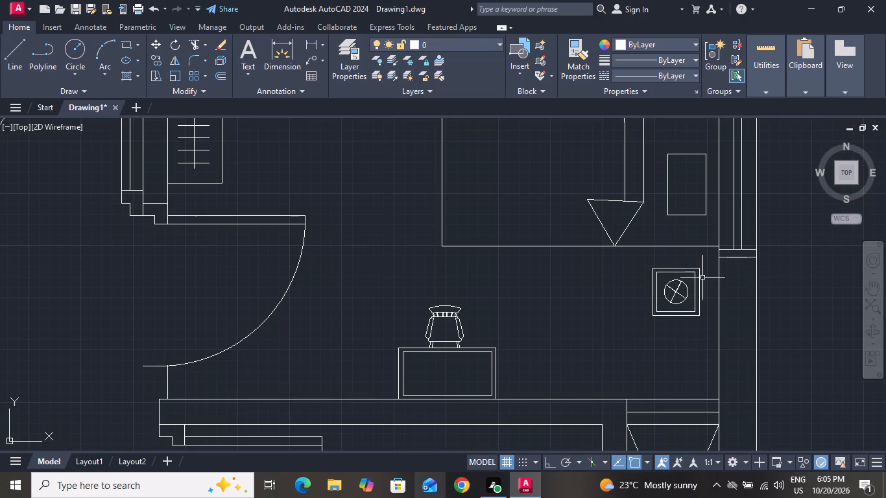
pyautogui.click(701, 272)
pyautogui.click(643, 322)
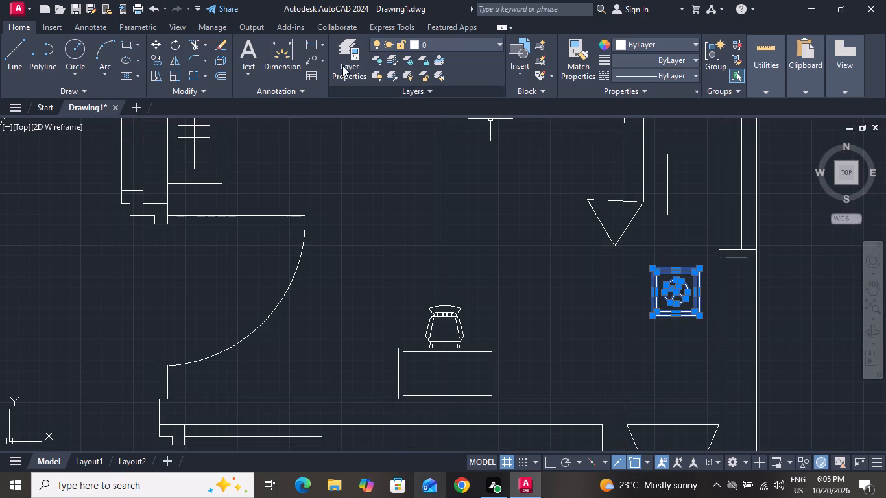
pyautogui.click(152, 40)
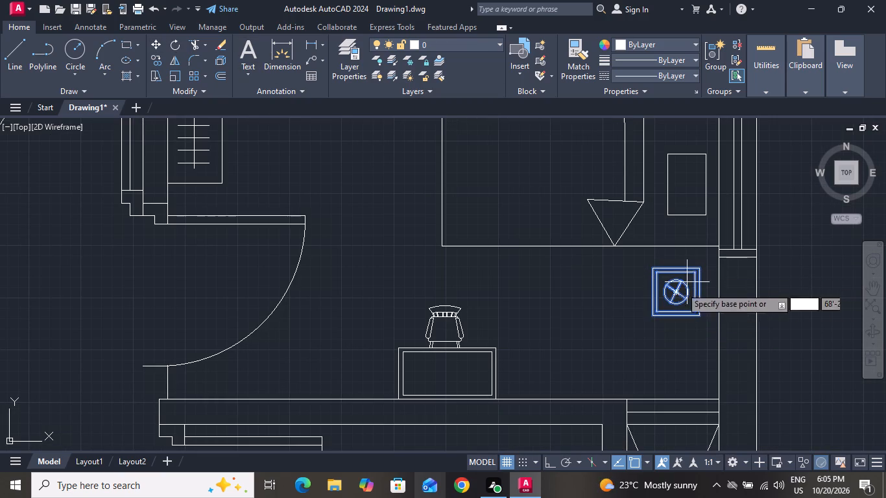
pyautogui.click(678, 294)
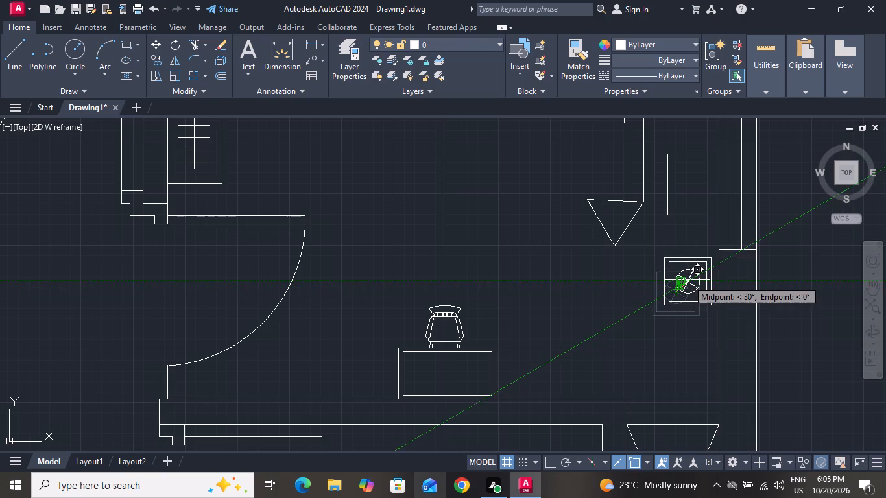
pyautogui.click(688, 279)
# Set the colour of the living room's L-shaped sofa and coffee table to blue 122,175,223.
pyautogui.scroll(-4, 636, 324)
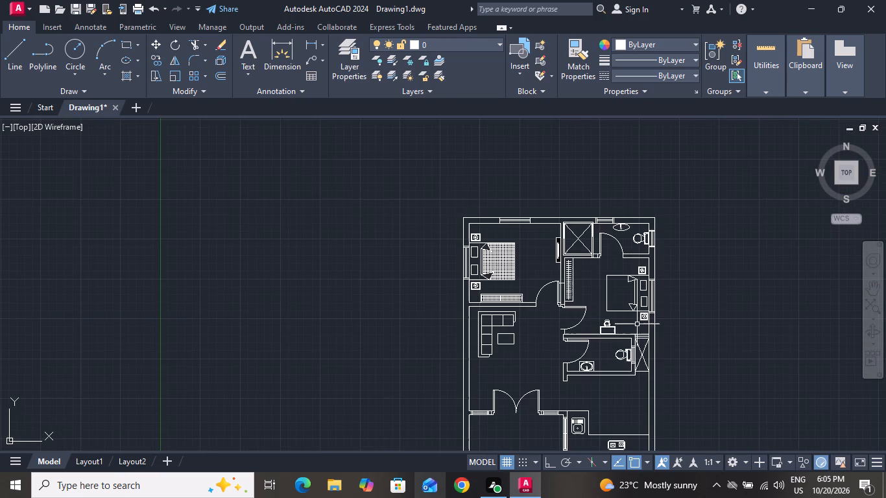
pyautogui.scroll(-1, 571, 343)
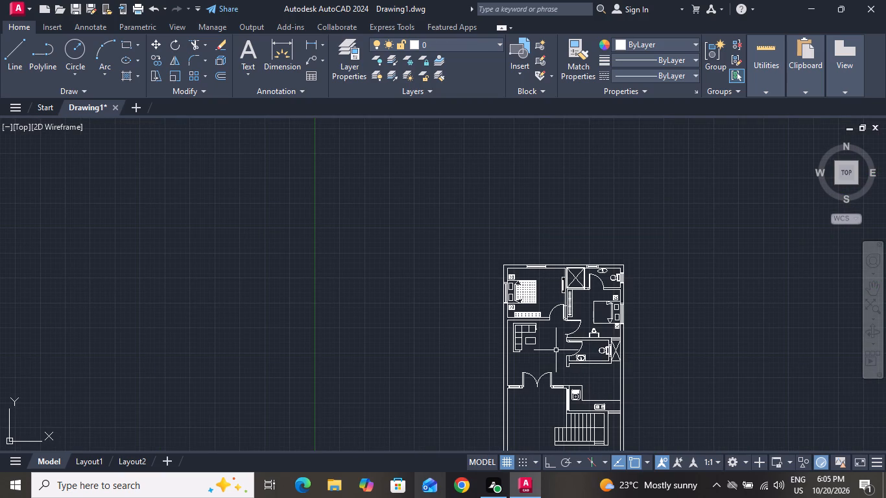
pyautogui.scroll(2, 540, 307)
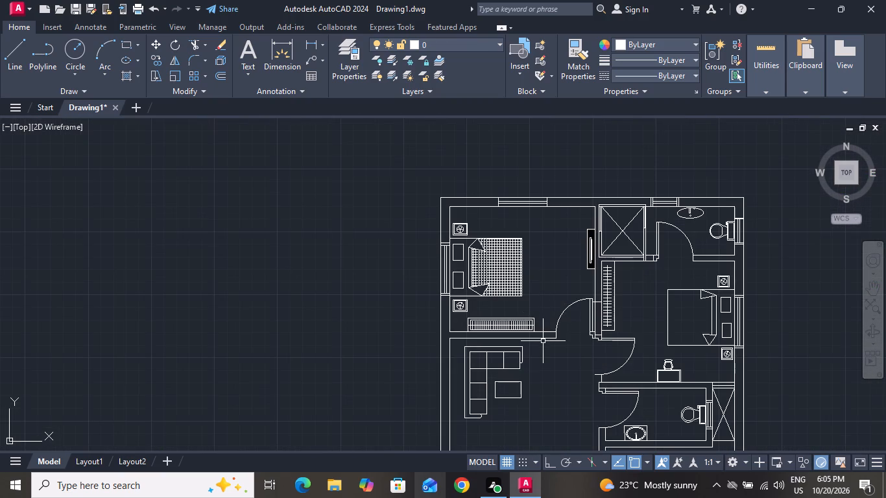
pyautogui.click(542, 349)
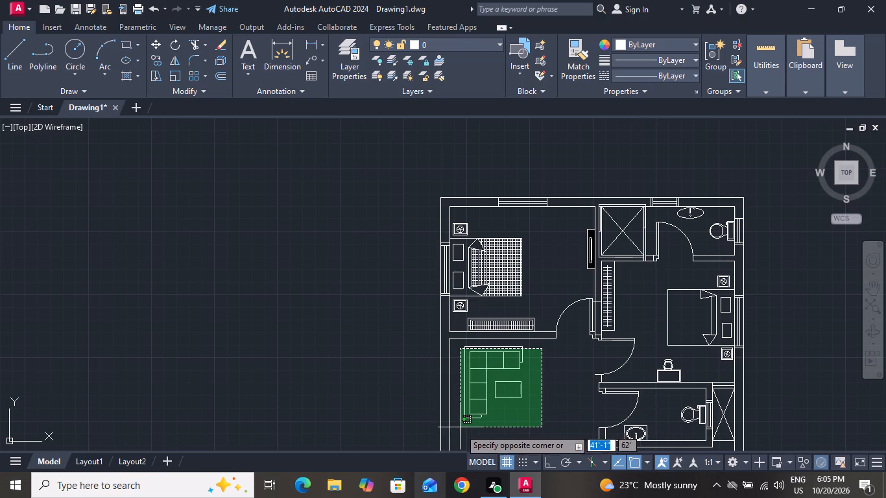
pyautogui.click(462, 432)
pyautogui.scroll(3, 503, 343)
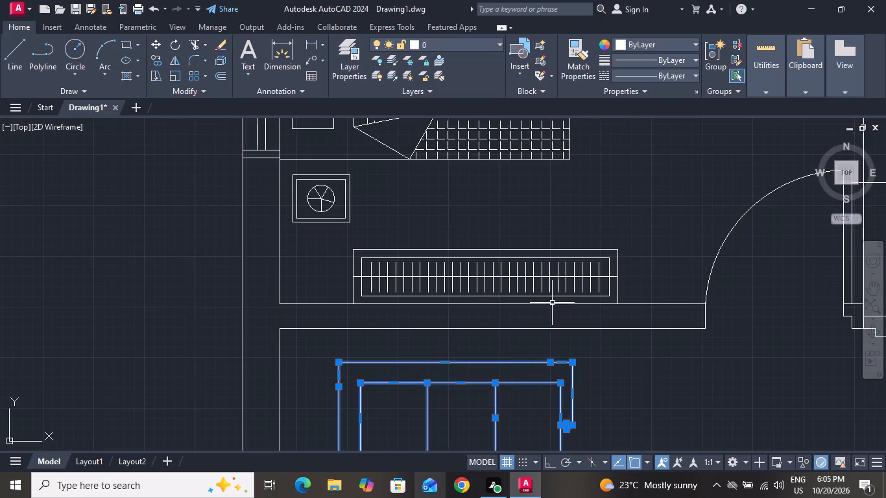
pyautogui.click(655, 41)
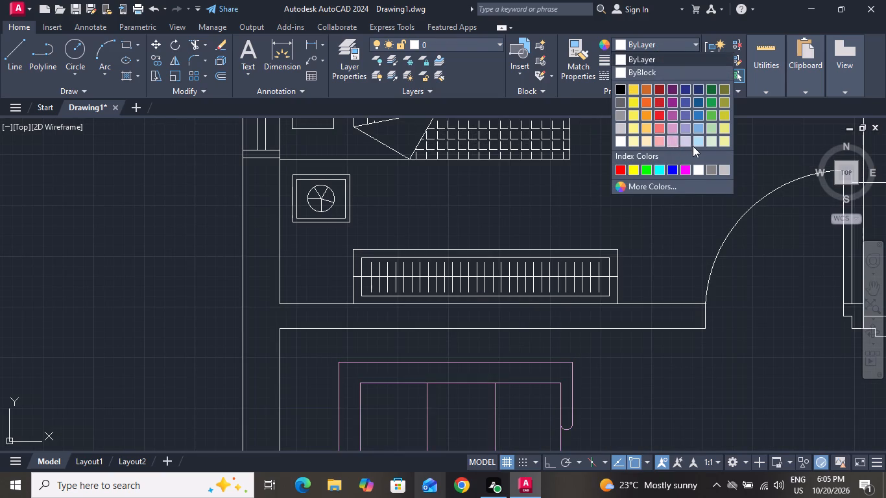
pyautogui.click(702, 127)
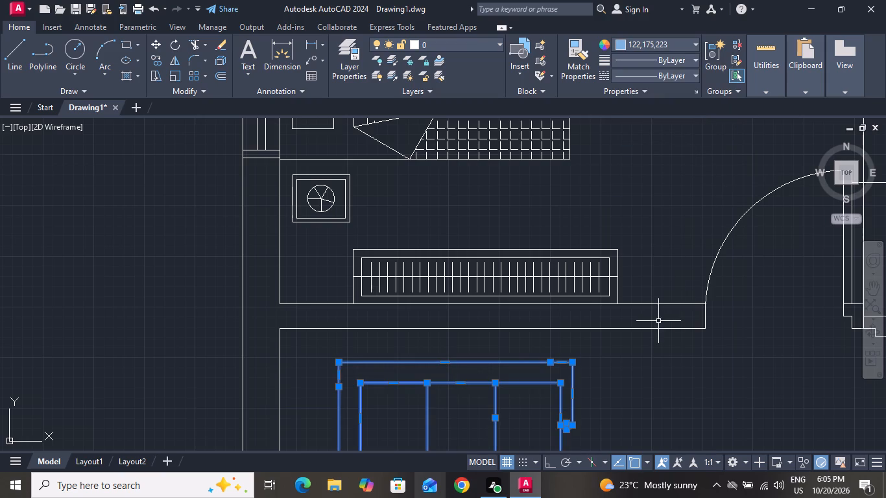
pyautogui.press('Escape')
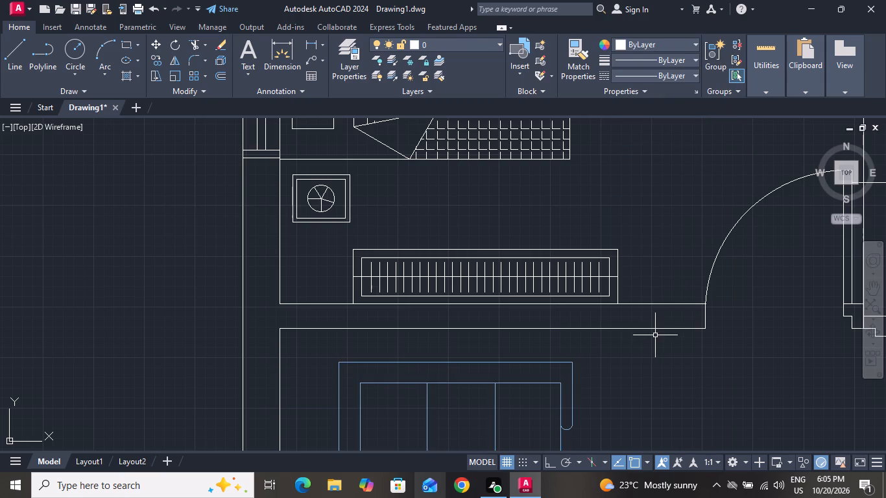
# Set the colour of the first bedroom's hatched bed, pillows and both bedside tables with lamps to light orange 254,204,102.
pyautogui.scroll(-3, 655, 335)
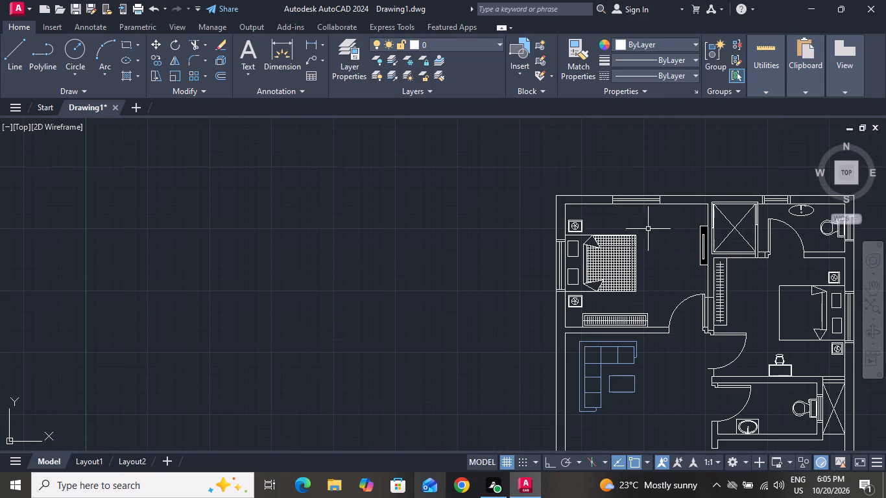
pyautogui.click(661, 239)
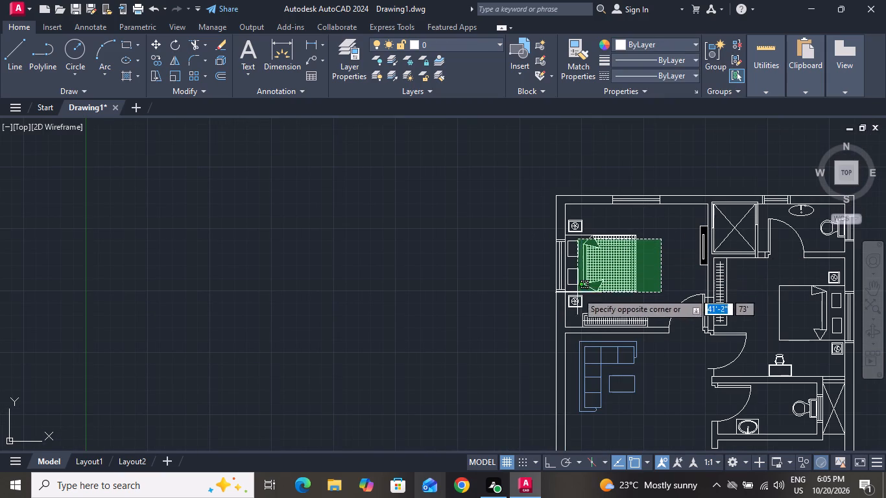
pyautogui.click(572, 311)
pyautogui.scroll(1, 582, 239)
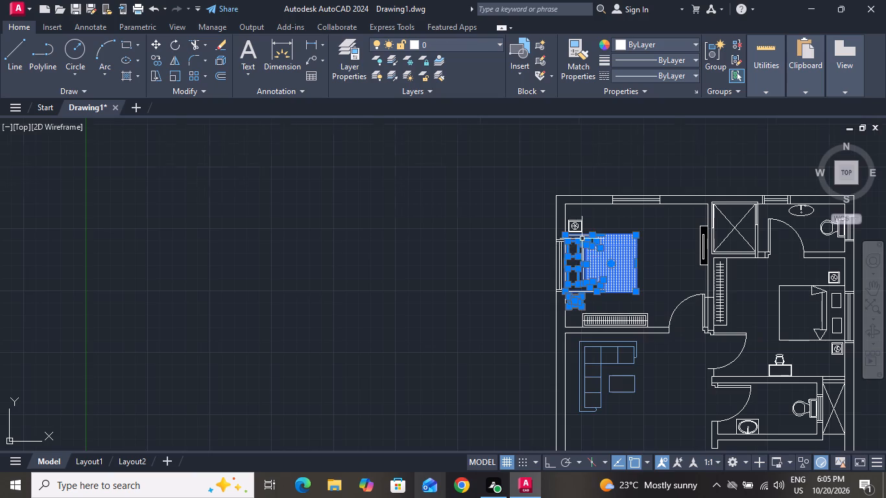
pyautogui.scroll(2, 582, 239)
pyautogui.click(605, 152)
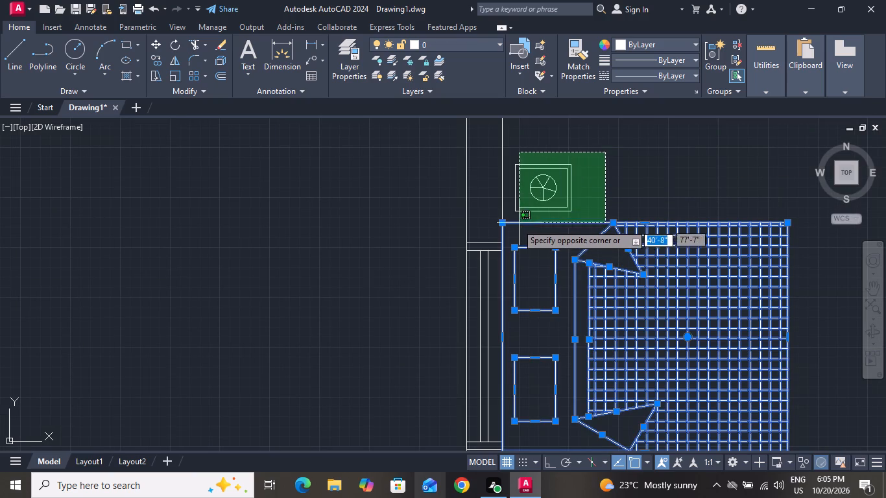
pyautogui.click(510, 236)
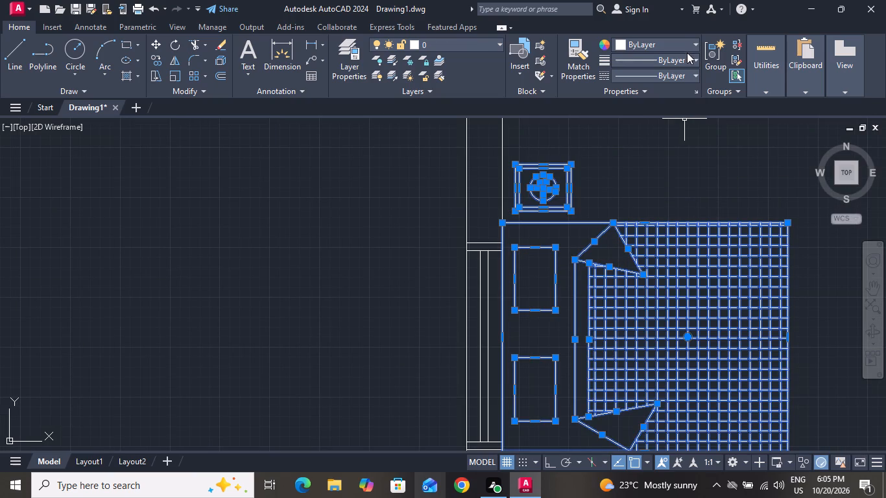
pyautogui.click(684, 42)
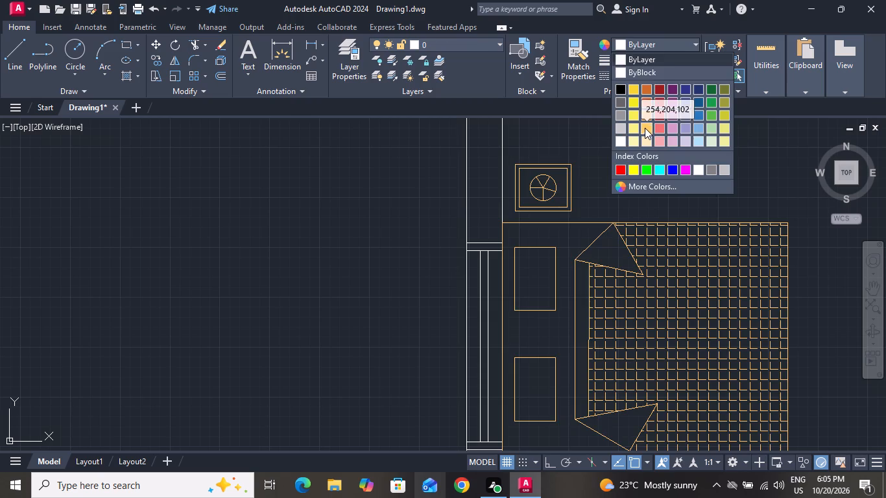
pyautogui.click(645, 126)
pyautogui.press('Escape')
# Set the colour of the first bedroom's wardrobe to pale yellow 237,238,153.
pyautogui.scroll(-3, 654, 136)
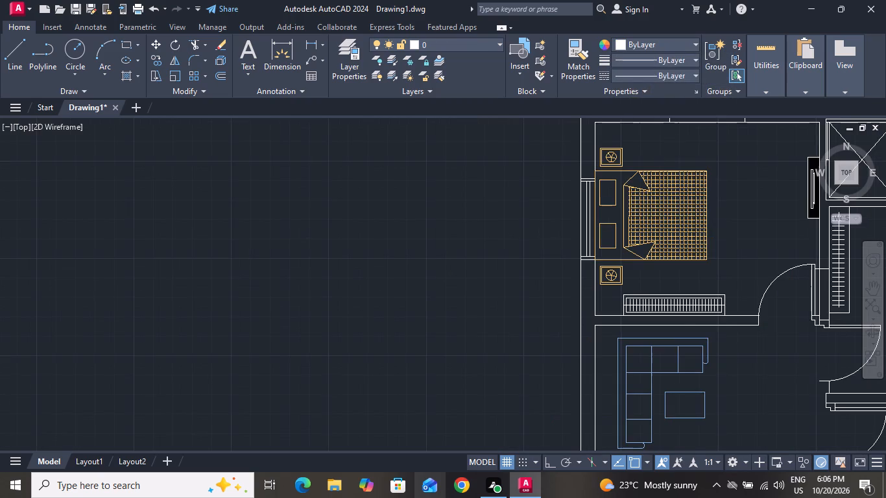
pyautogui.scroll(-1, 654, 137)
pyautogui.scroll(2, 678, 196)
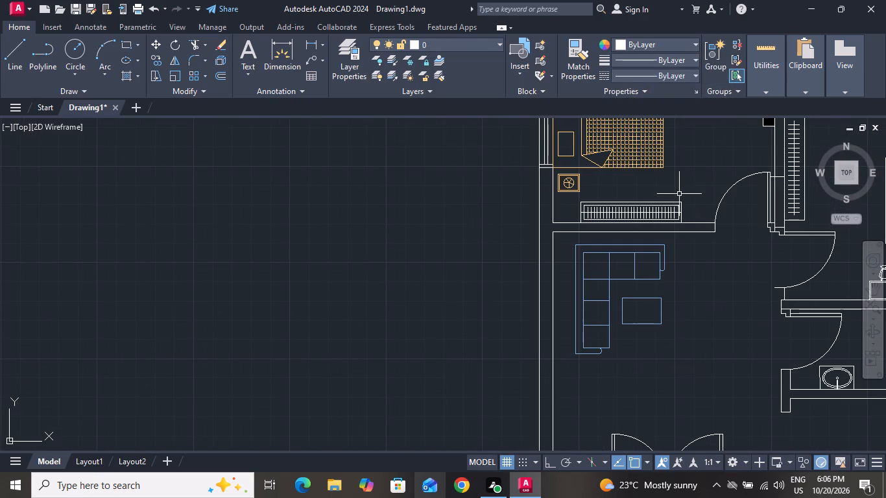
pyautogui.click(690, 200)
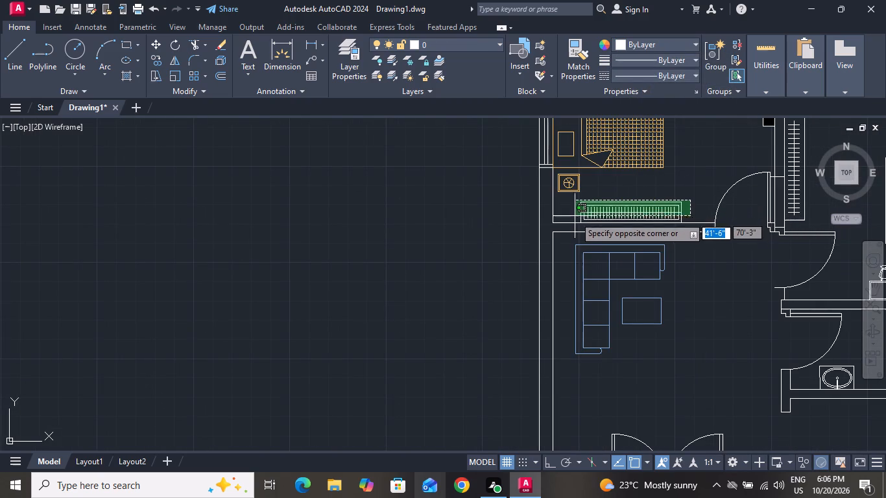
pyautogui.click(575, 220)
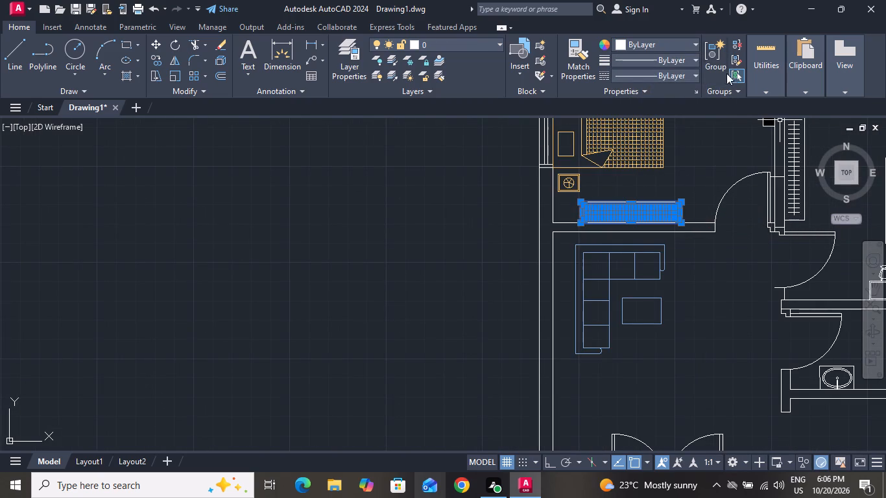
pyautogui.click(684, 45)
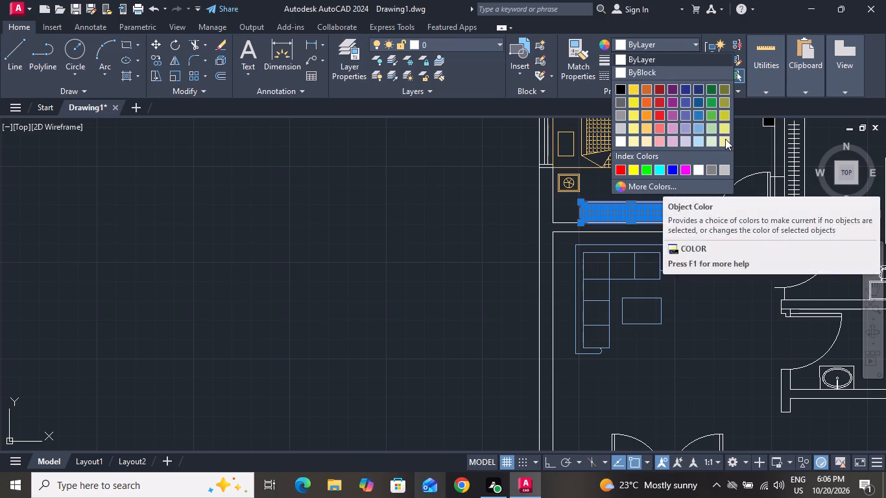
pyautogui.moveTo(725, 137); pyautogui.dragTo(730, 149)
# Set the second bedroom's bed and both bedside tables with lamps, together with the first bedroom's wardrobe, to orange 242,103,34.
pyautogui.scroll(-1, 365, 279)
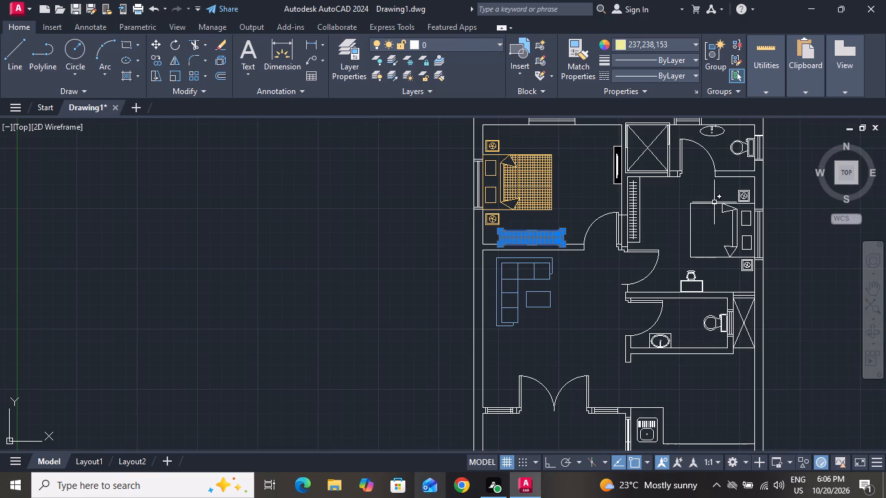
pyautogui.click(726, 185)
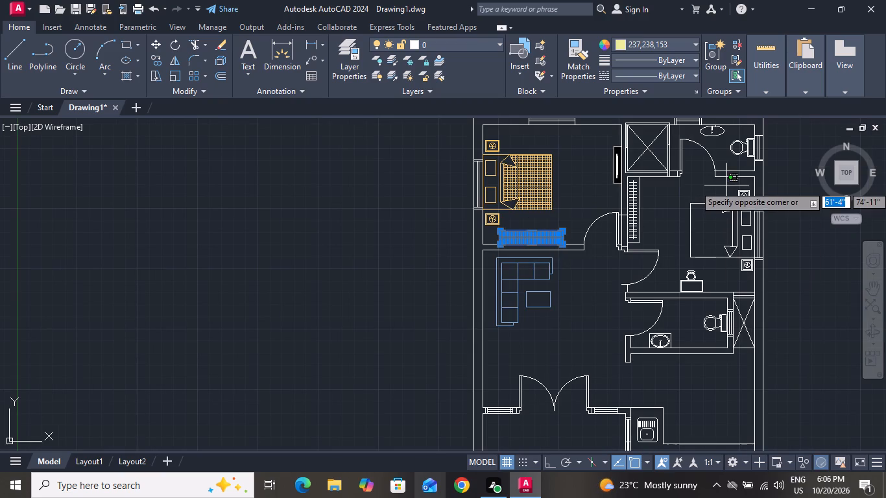
pyautogui.doubleClick(747, 248)
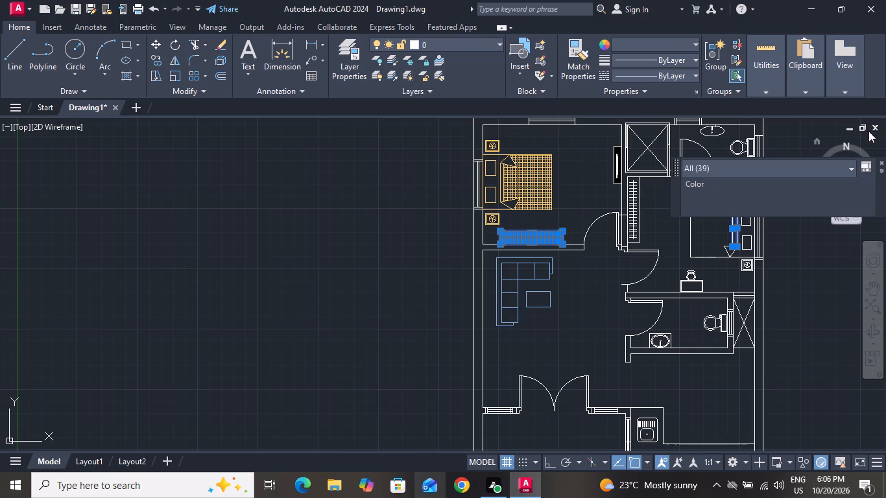
pyautogui.click(882, 162)
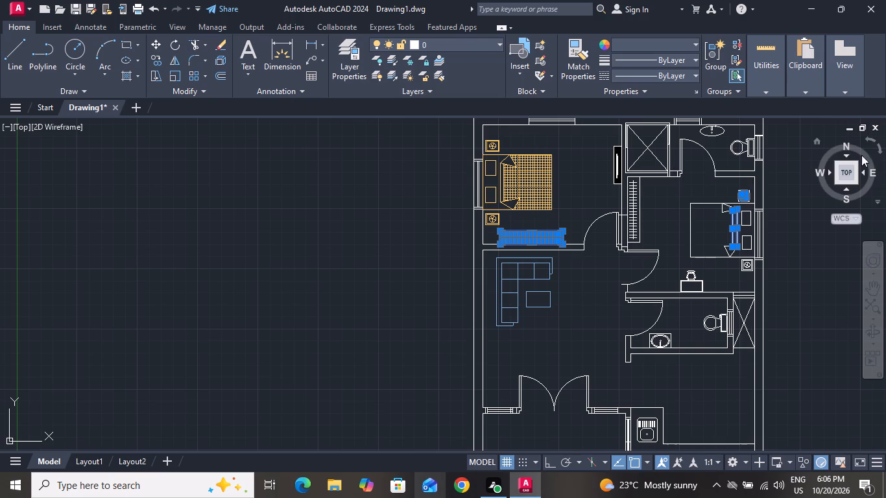
pyautogui.keyDown('ctrl'); pyautogui.scroll(1, 750, 185); pyautogui.keyUp('ctrl')
pyautogui.click(750, 185)
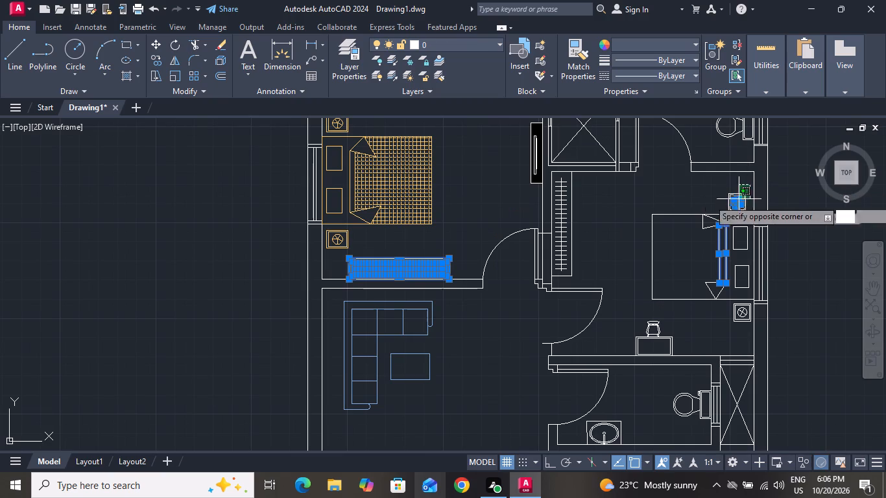
pyautogui.click(643, 316)
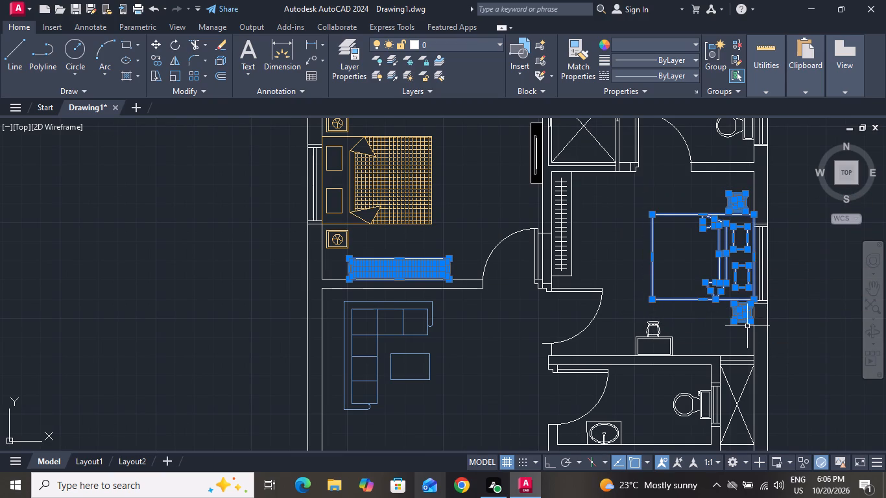
pyautogui.keyDown('ctrl'); pyautogui.scroll(6, 751, 331); pyautogui.keyUp('ctrl')
pyautogui.keyDown('ctrl'); pyautogui.scroll(-6, 751, 331); pyautogui.keyUp('ctrl')
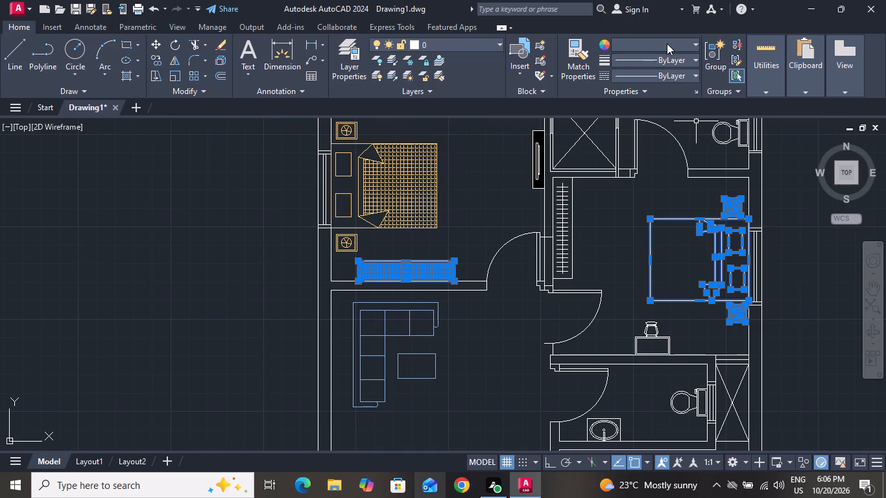
pyautogui.click(667, 43)
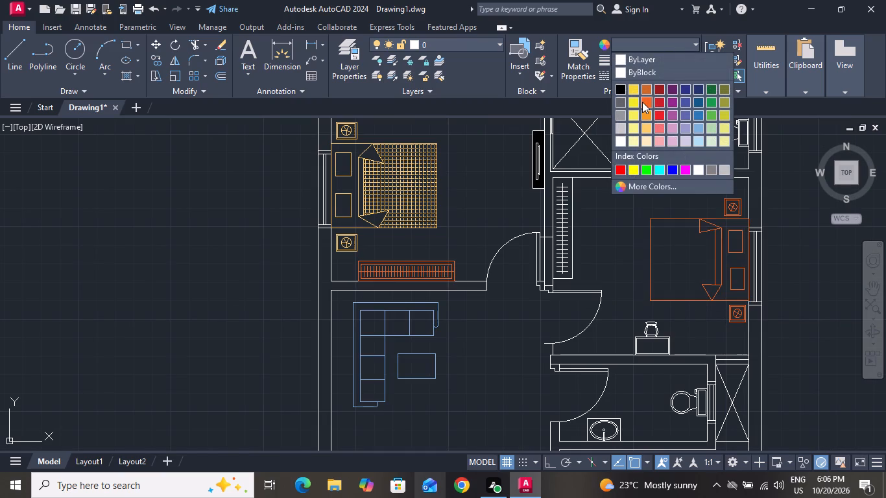
pyautogui.click(642, 102)
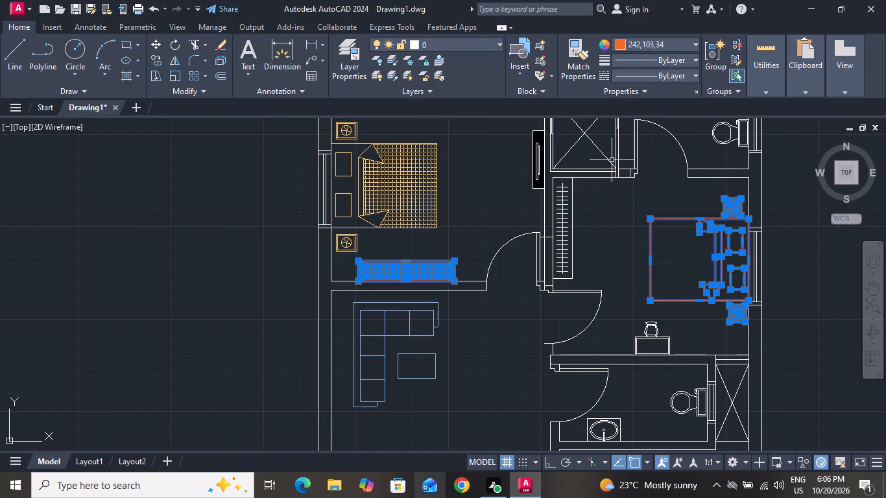
pyautogui.press('Escape')
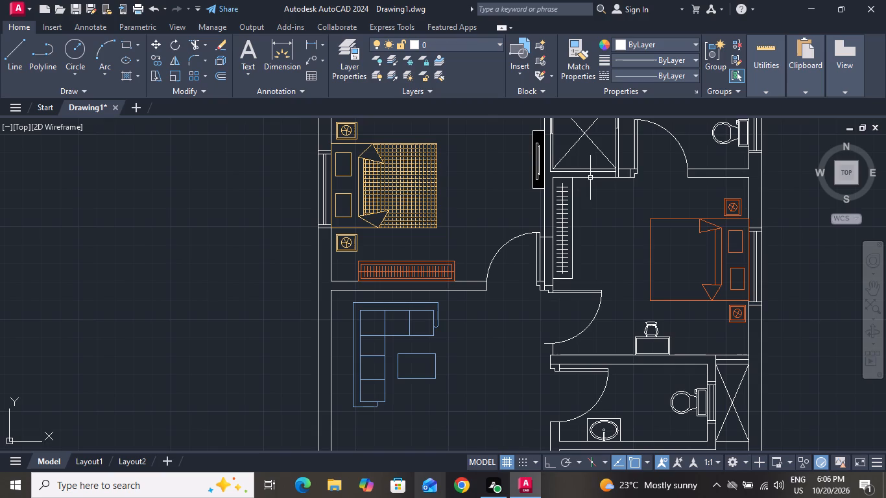
# Set the colour of the second bedroom's wardrobe to light pinkish purple.
pyautogui.click(584, 181)
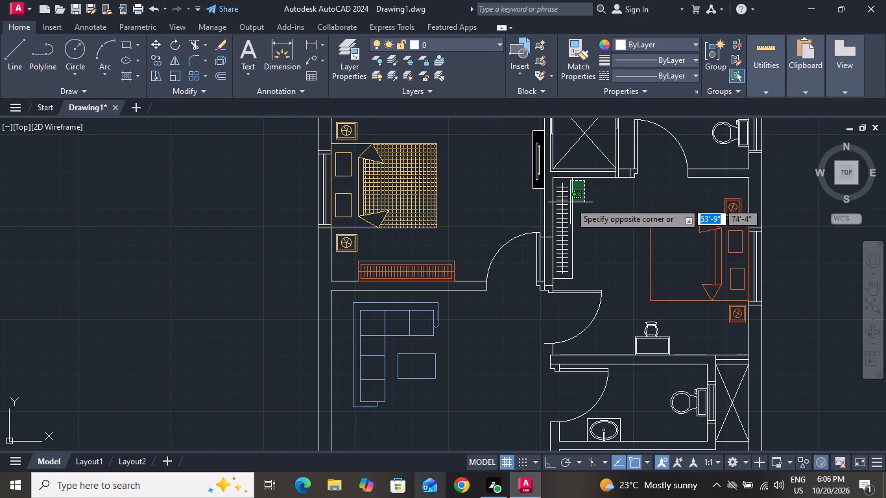
pyautogui.click(558, 283)
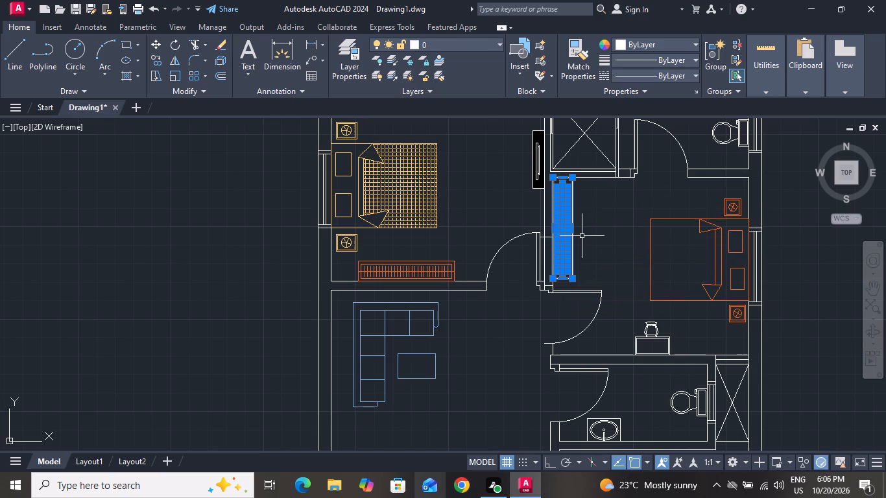
pyautogui.click(665, 45)
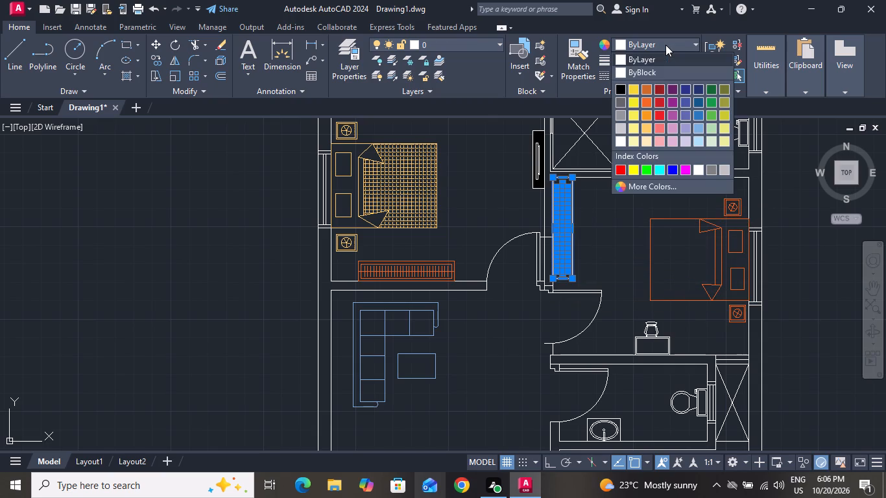
pyautogui.doubleClick(669, 130)
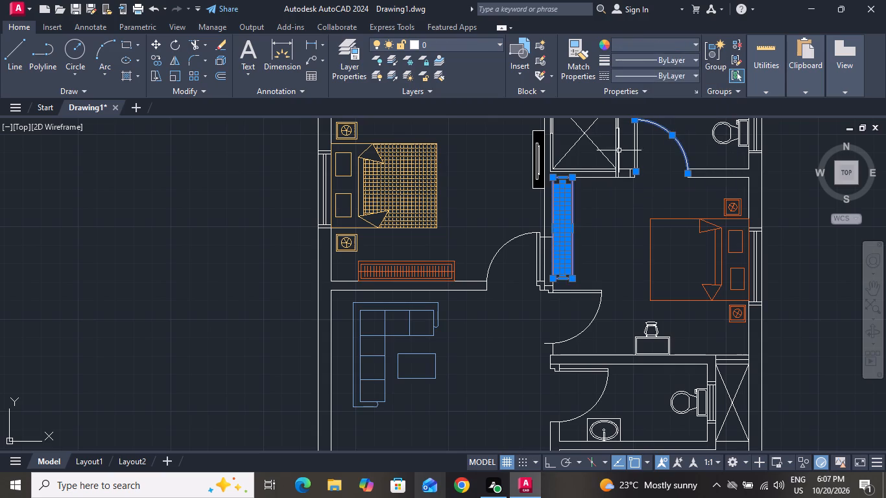
pyautogui.press('Escape')
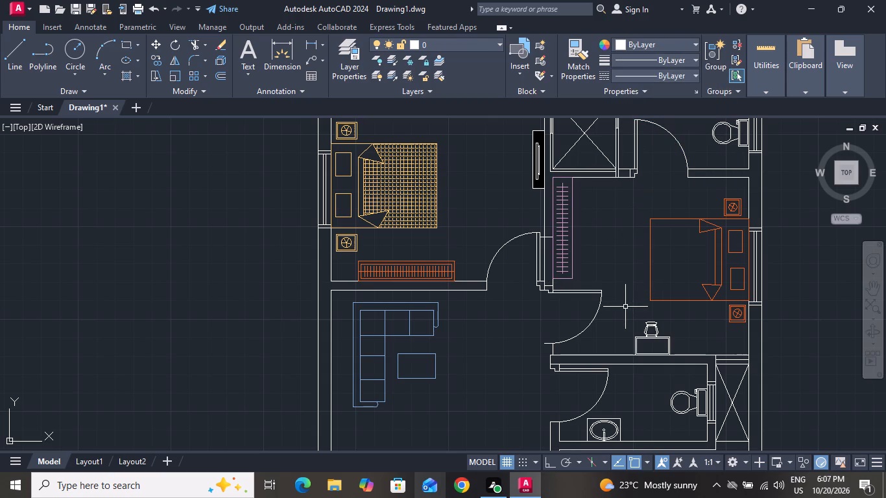
# Set the colour of the kitchen sink and the two-burner stove to orange 248,153,30.
pyautogui.keyDown('ctrl'); pyautogui.scroll(-5, 625, 307); pyautogui.keyUp('ctrl')
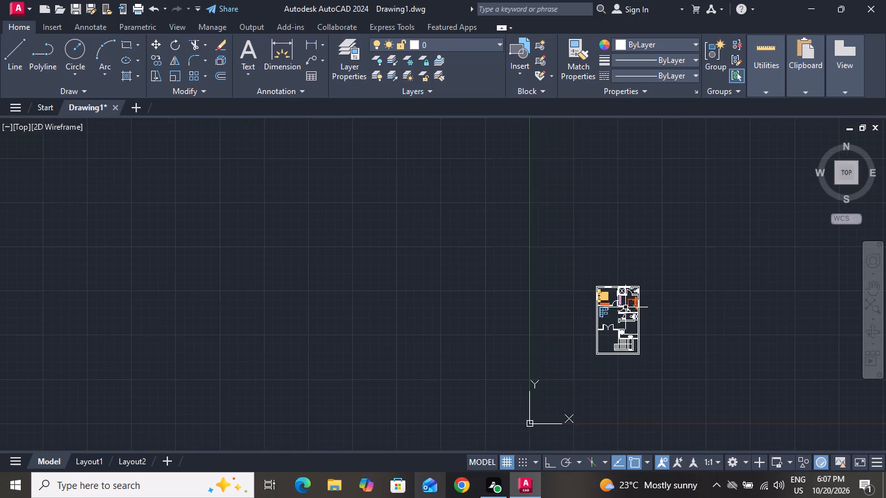
pyautogui.keyDown('ctrl'); pyautogui.scroll(-1, 625, 307); pyautogui.keyUp('ctrl')
pyautogui.keyDown('ctrl'); pyautogui.scroll(4, 620, 327); pyautogui.keyUp('ctrl')
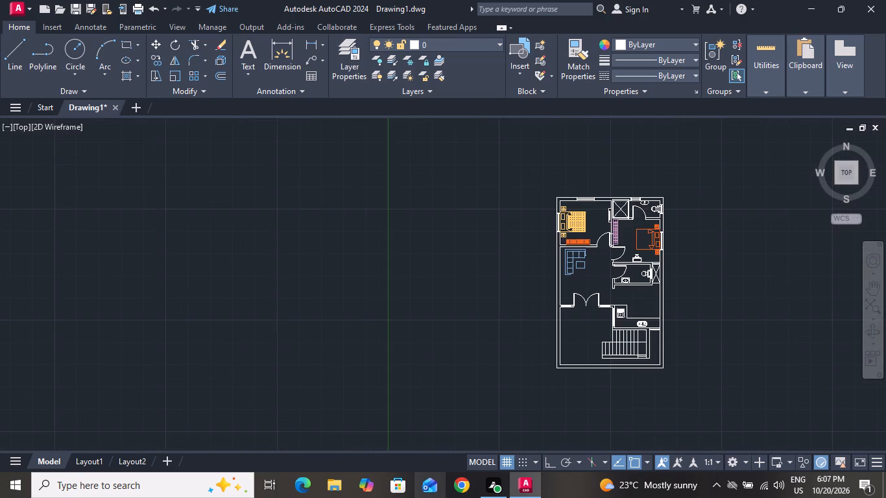
pyautogui.keyDown('ctrl'); pyautogui.scroll(1, 620, 327); pyautogui.keyUp('ctrl')
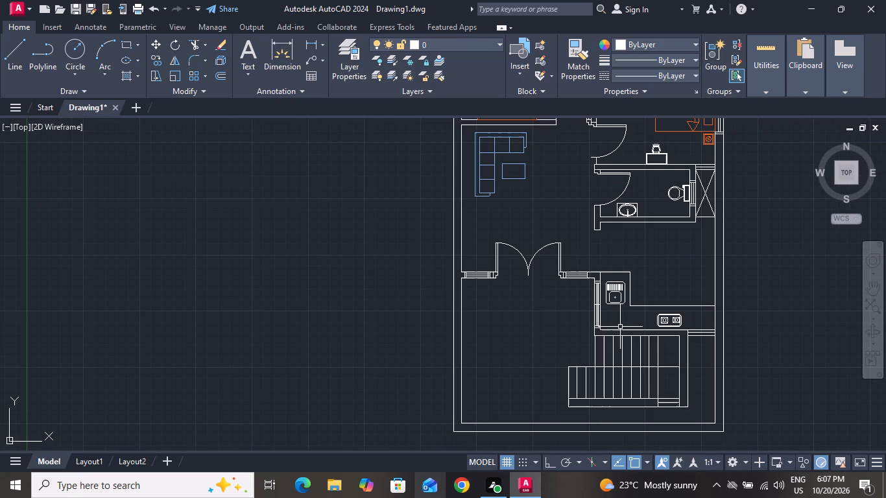
pyautogui.keyDown('ctrl'); pyautogui.scroll(2, 620, 327); pyautogui.keyUp('ctrl')
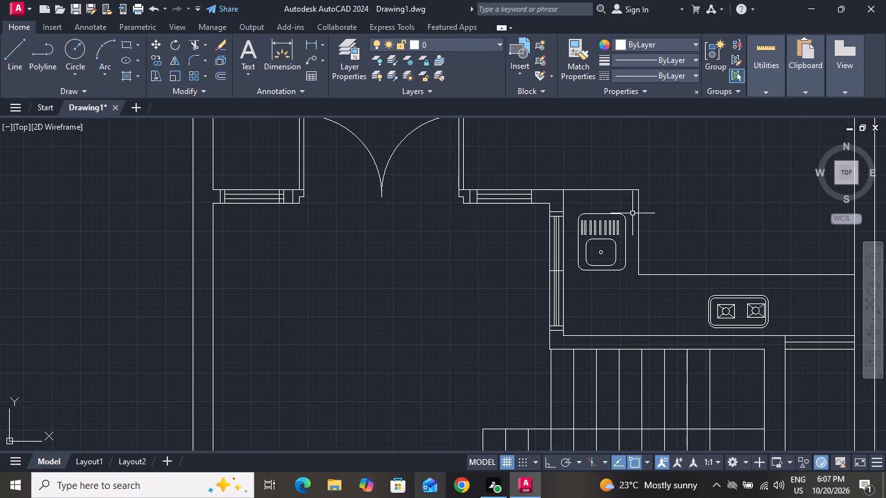
pyautogui.click(631, 210)
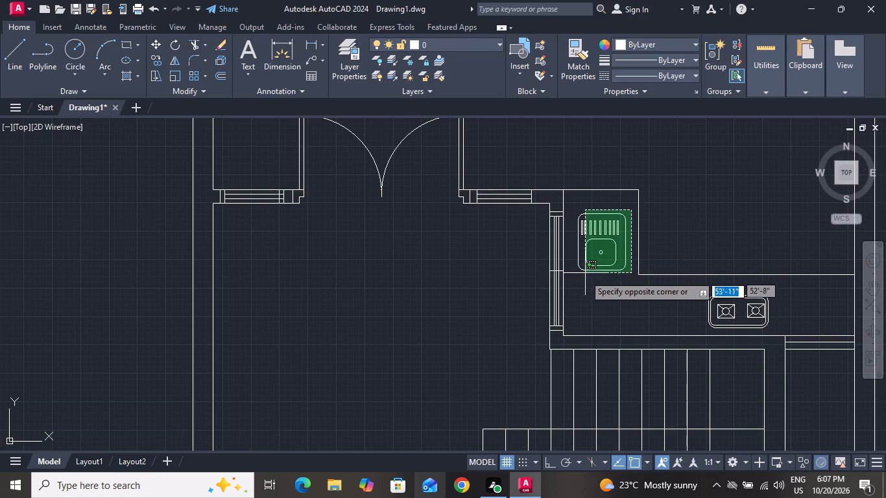
pyautogui.click(573, 279)
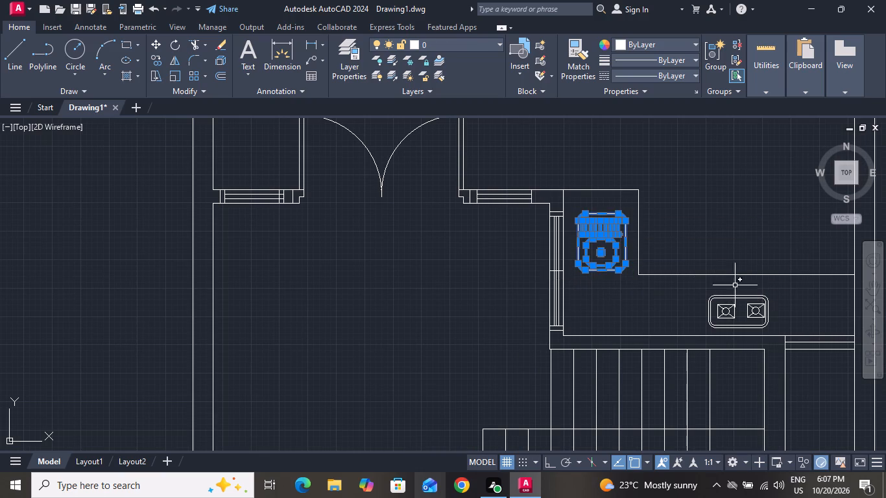
pyautogui.click(782, 288)
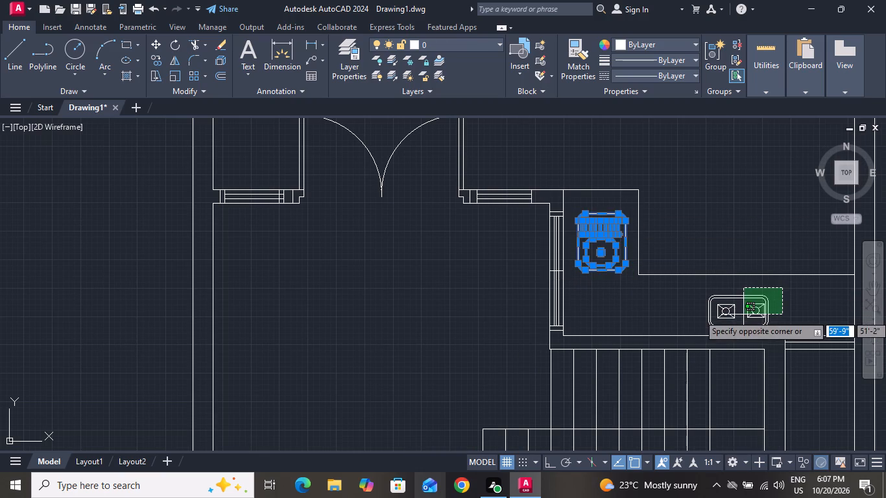
pyautogui.click(702, 335)
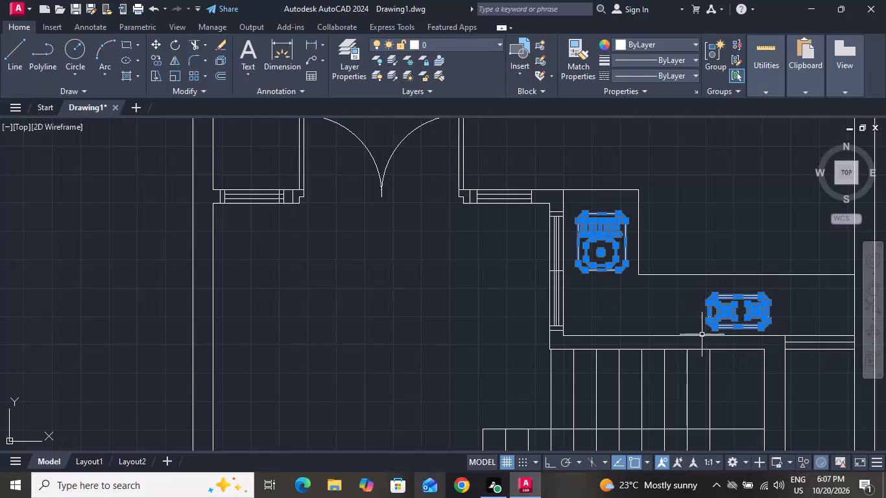
pyautogui.click(660, 40)
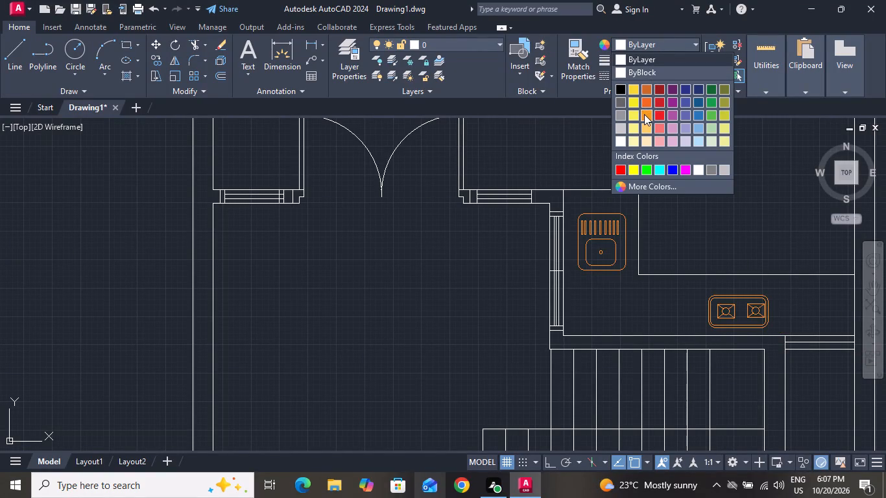
pyautogui.click(644, 114)
pyautogui.press('Escape')
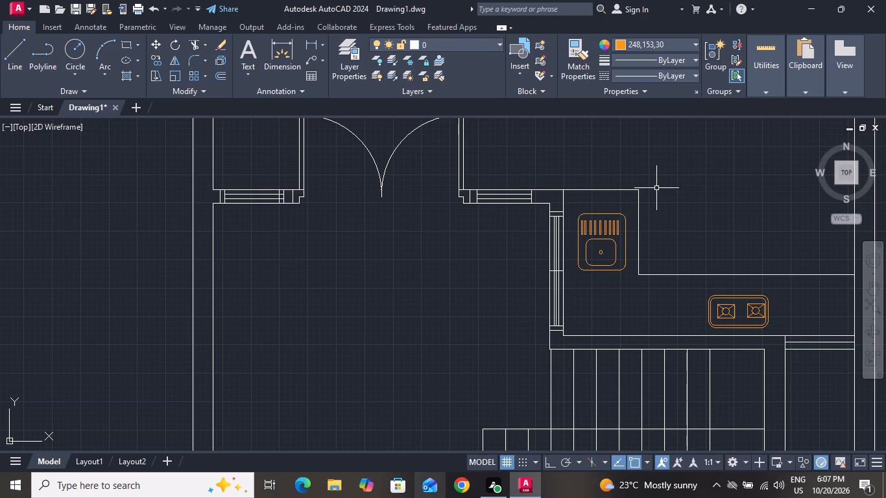
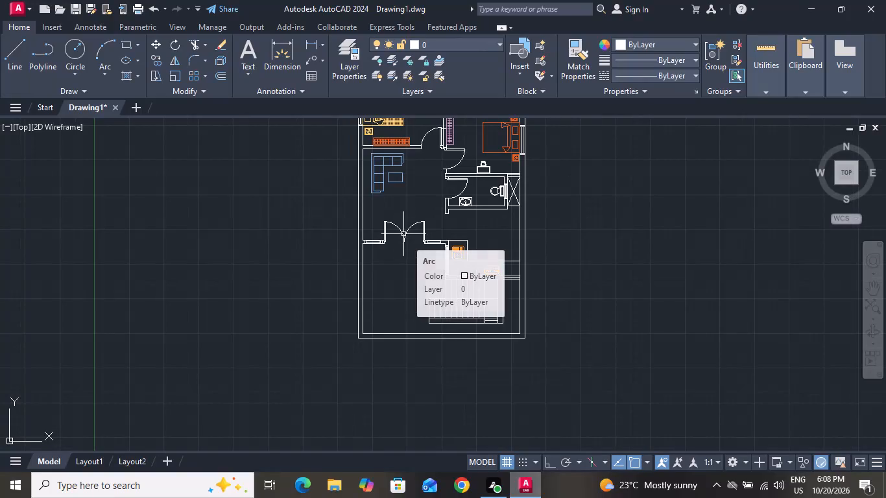
# Insert the Vehicles - Imperial block from the architectural tool palette beside the floor plan, outside the front area's wall.
pyautogui.write('dc')
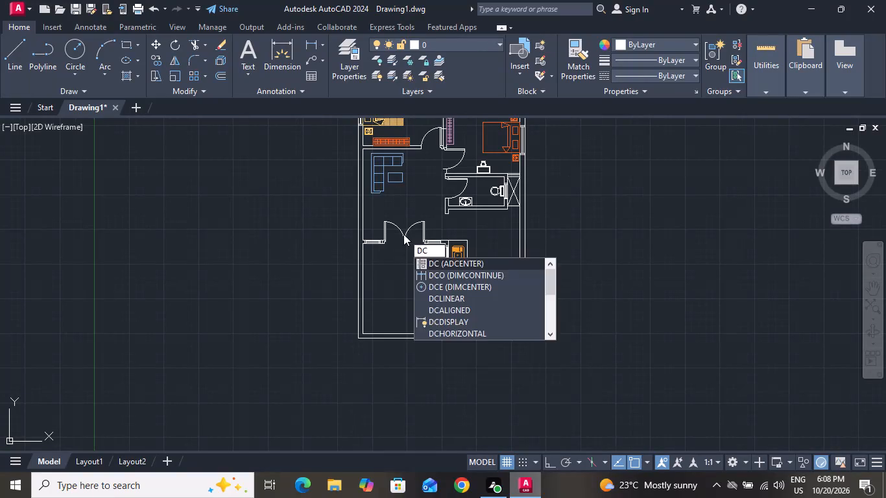
pyautogui.press('Escape')
pyautogui.write('tp')
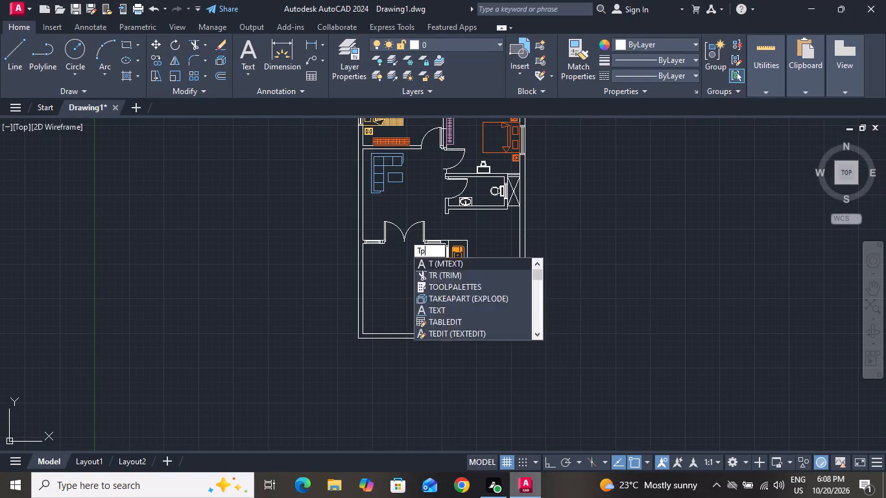
pyautogui.press('space')
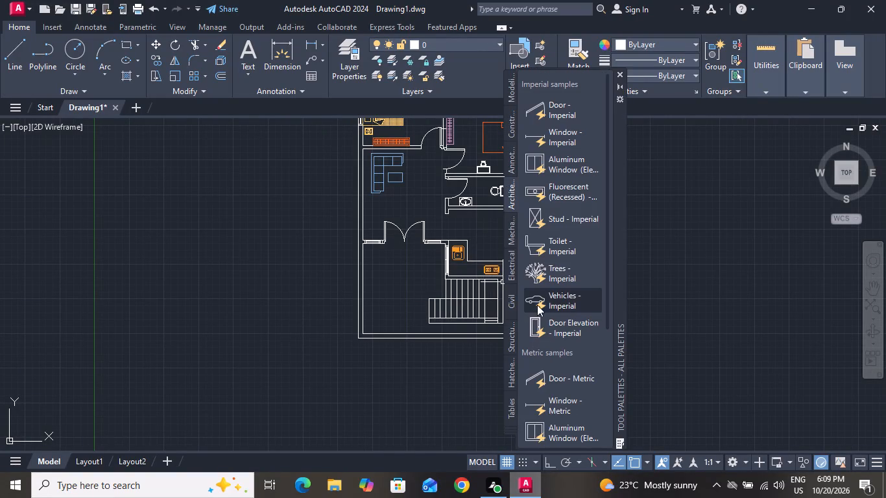
pyautogui.moveTo(538, 304); pyautogui.dragTo(519, 304)
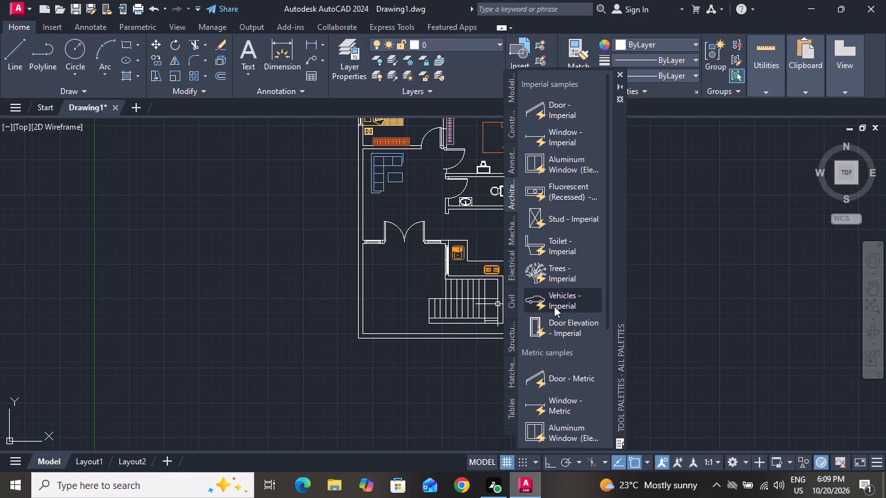
pyautogui.moveTo(554, 306); pyautogui.dragTo(215, 324)
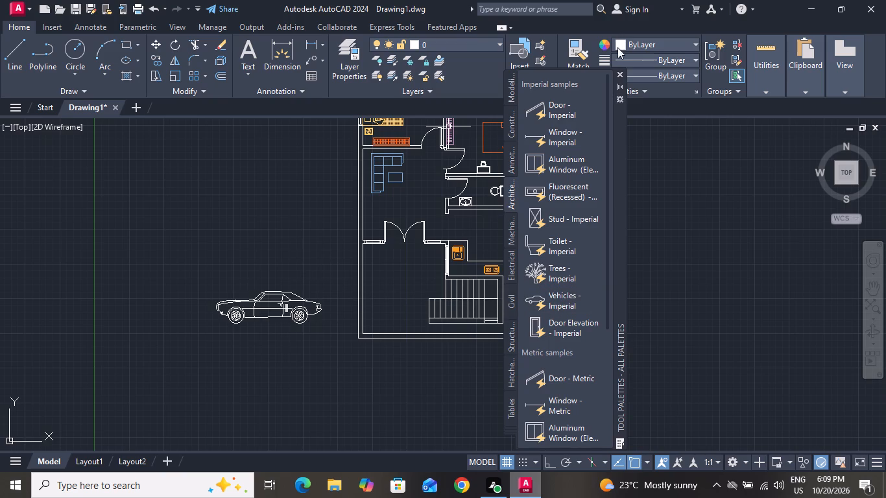
pyautogui.click(620, 75)
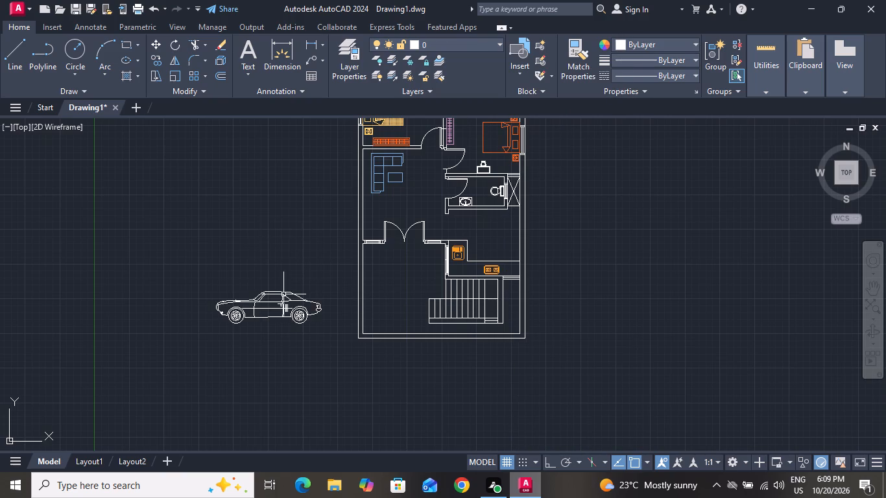
# Switch the inserted vehicle's view to Sedan (Top).
pyautogui.click(283, 294)
pyautogui.click(211, 333)
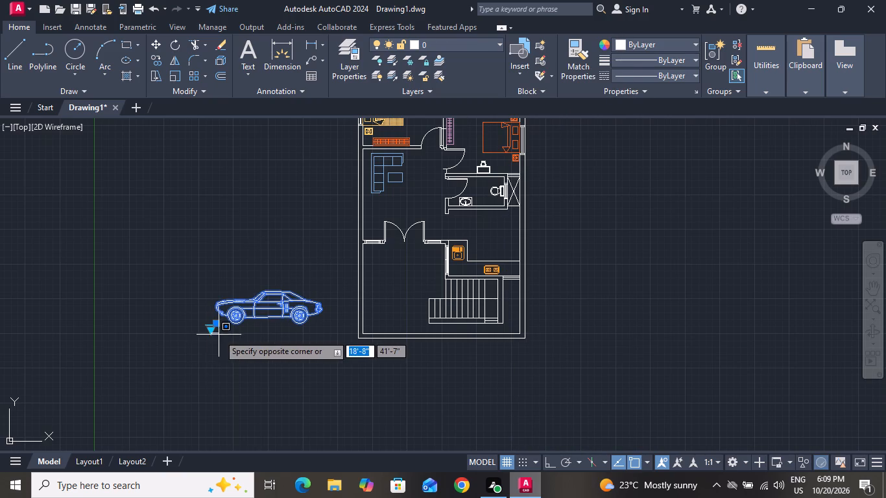
pyautogui.click(211, 328)
pyautogui.click(209, 329)
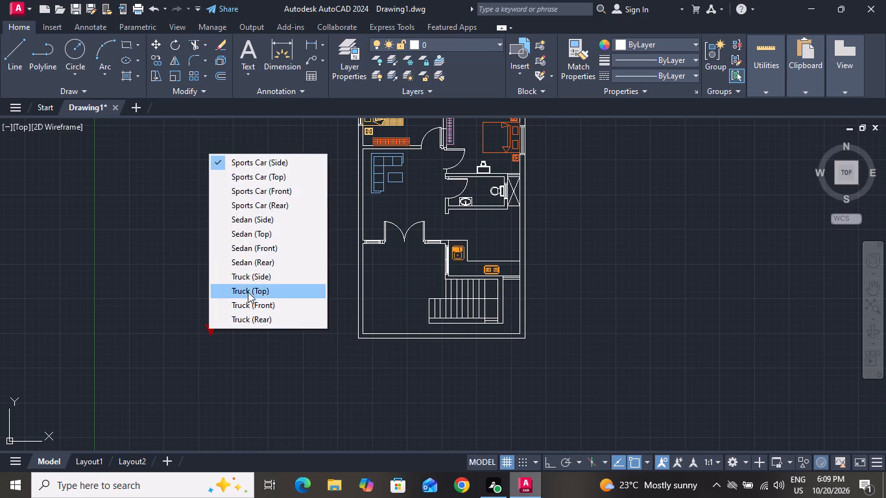
pyautogui.click(272, 240)
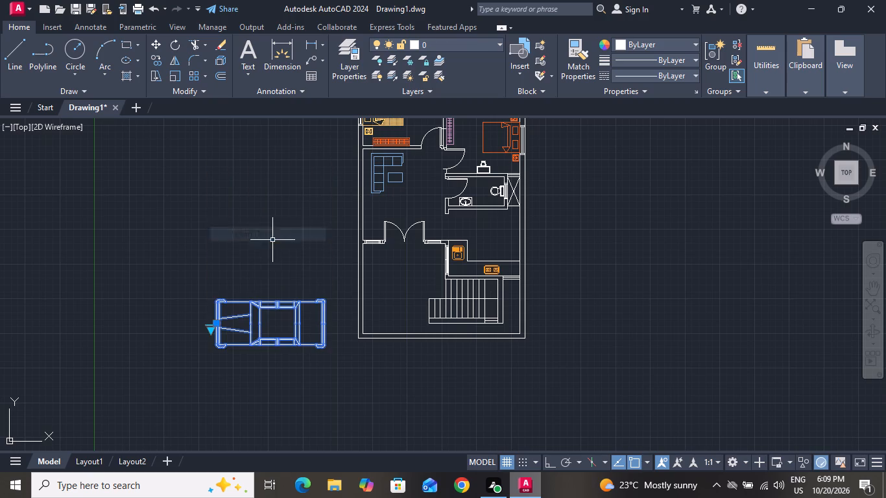
# Rotate the sedan with Ortho on so it stands lengthwise with its front facing the bedroom end of the plan.
pyautogui.click(179, 43)
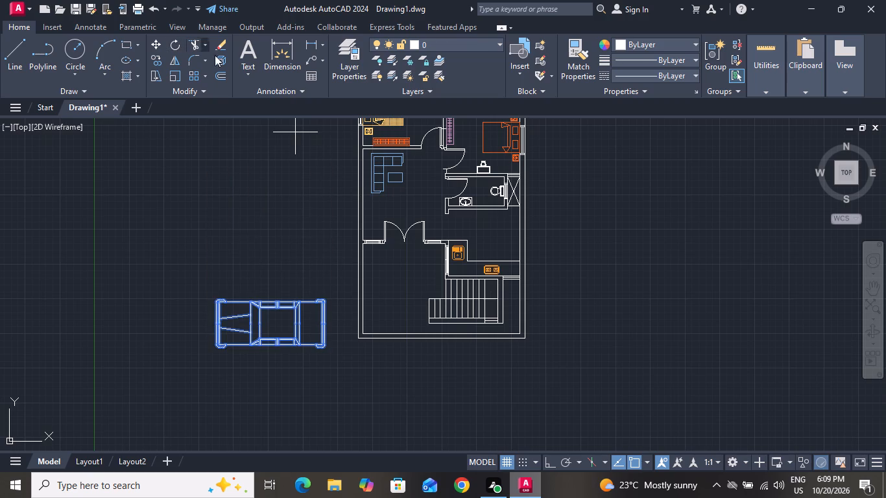
pyautogui.click(550, 464)
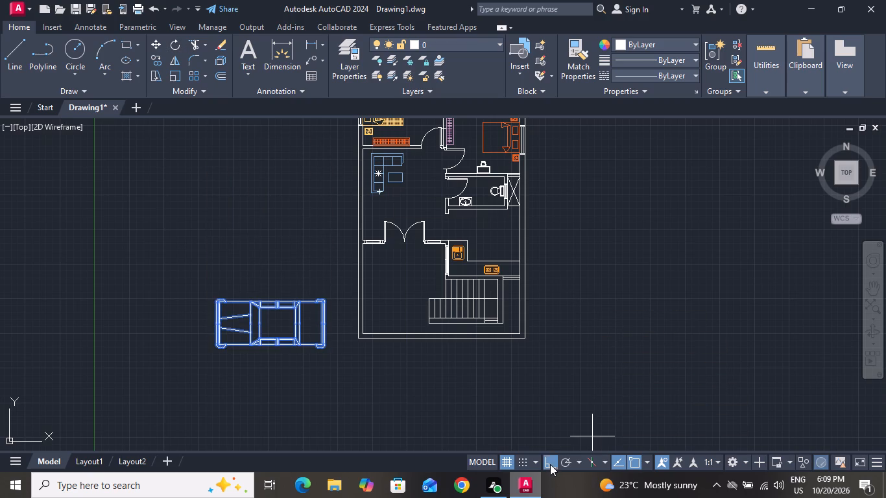
pyautogui.click(335, 351)
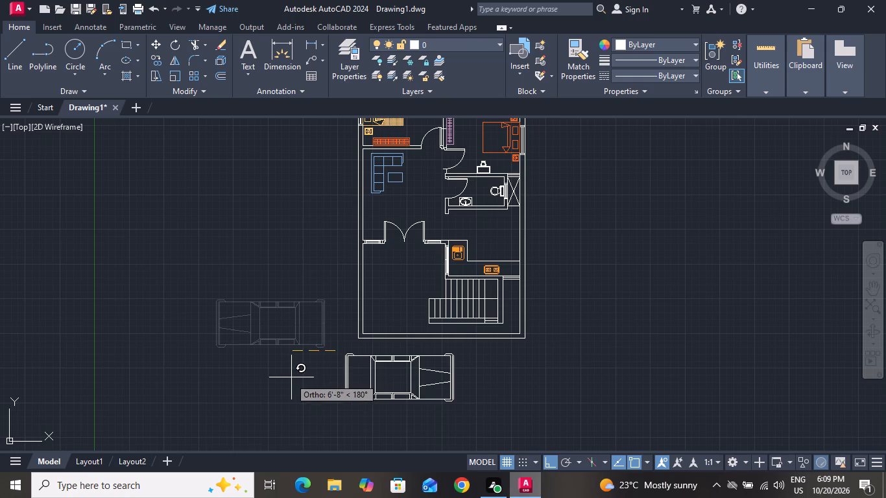
pyautogui.click(359, 417)
# Scale the sedan down to less than half its size to suit the front area.
pyautogui.click(372, 269)
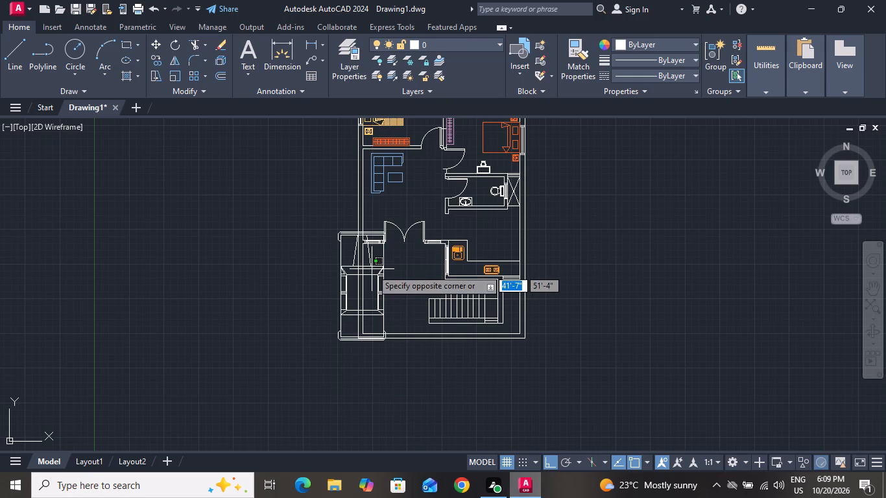
pyautogui.click(364, 277)
pyautogui.click(174, 73)
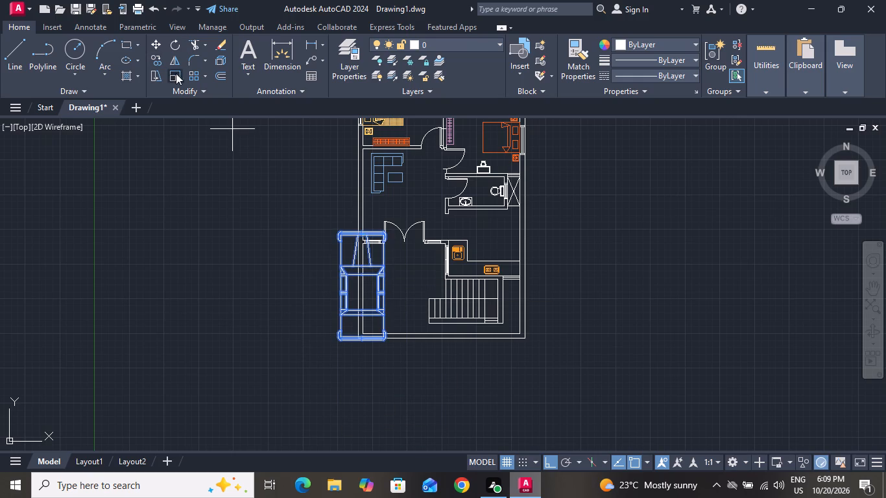
pyautogui.click(362, 270)
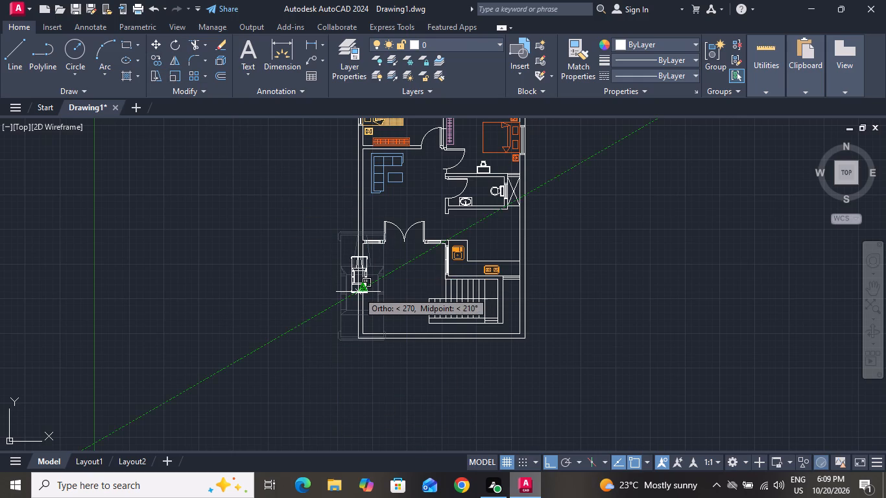
pyautogui.click(358, 295)
pyautogui.click(361, 294)
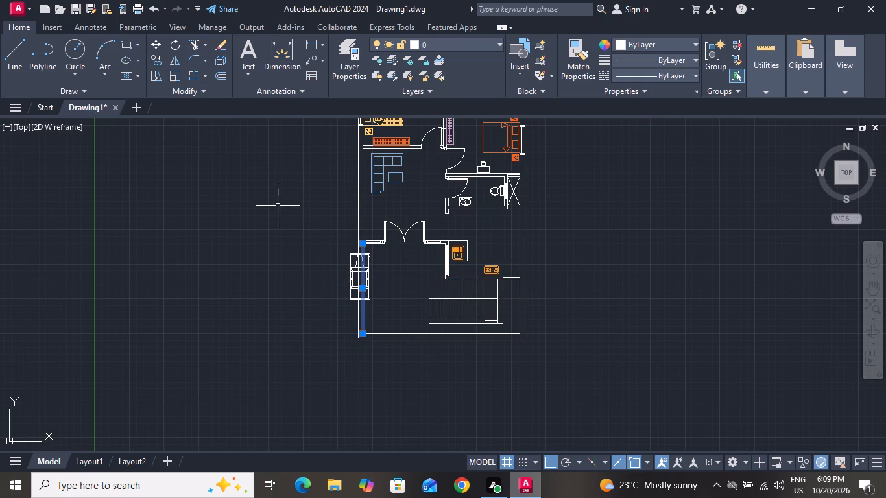
pyautogui.press('Escape')
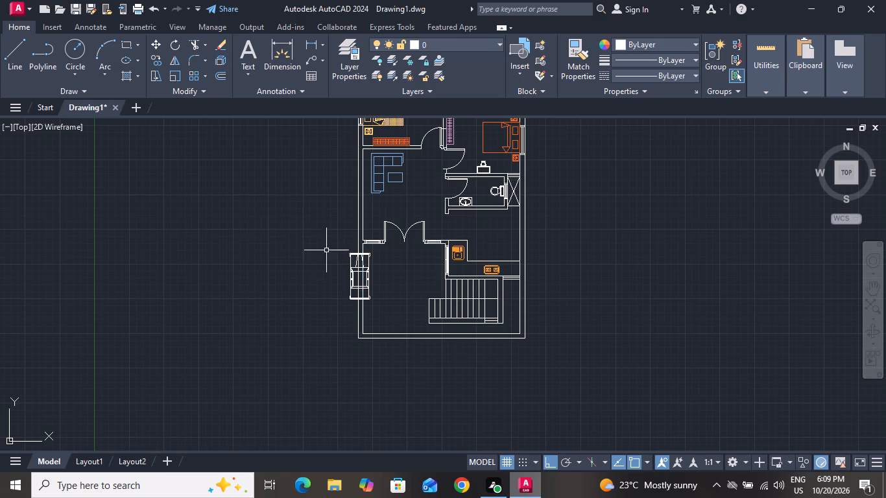
# Move the sedan off the outer wall into the open front area below the double door.
pyautogui.scroll(3, 367, 284)
pyautogui.click(364, 249)
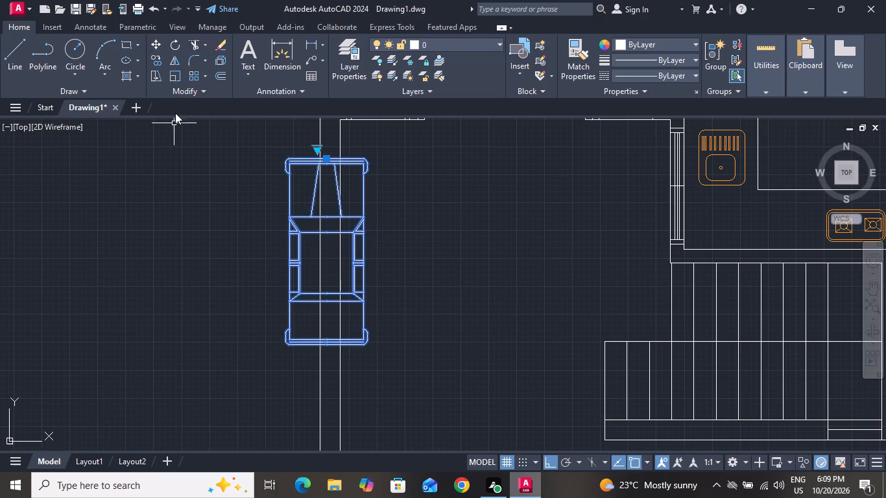
pyautogui.click(153, 45)
pyautogui.click(344, 246)
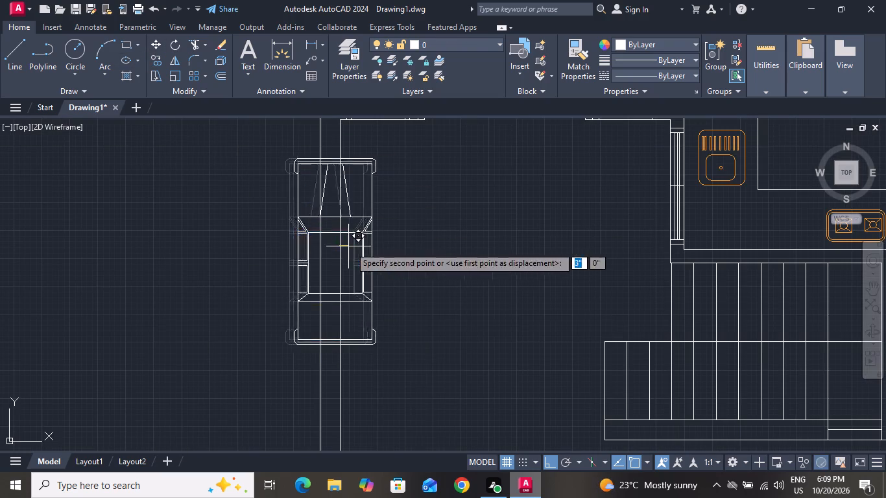
pyautogui.click(470, 261)
# Set the colour of the staircase's tread lines and dividing line to green 19,155,72.
pyautogui.scroll(-1, 473, 261)
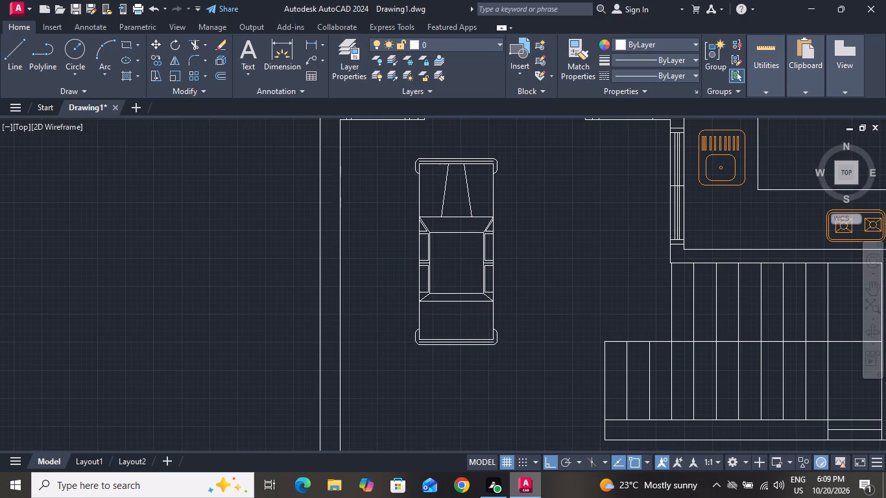
pyautogui.scroll(-1, 473, 252)
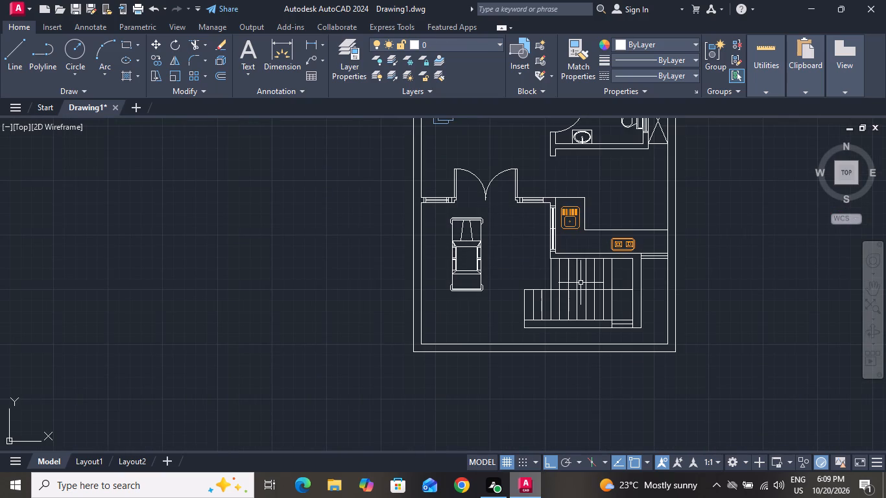
pyautogui.scroll(2, 627, 276)
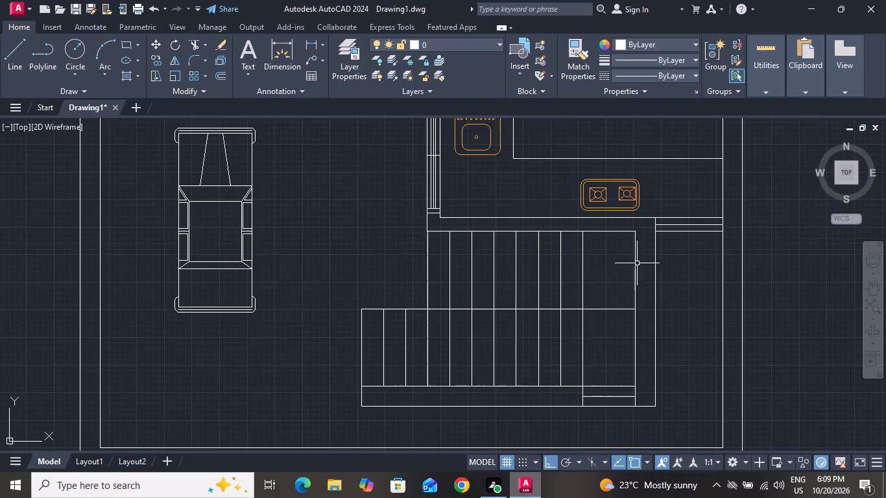
pyautogui.click(607, 253)
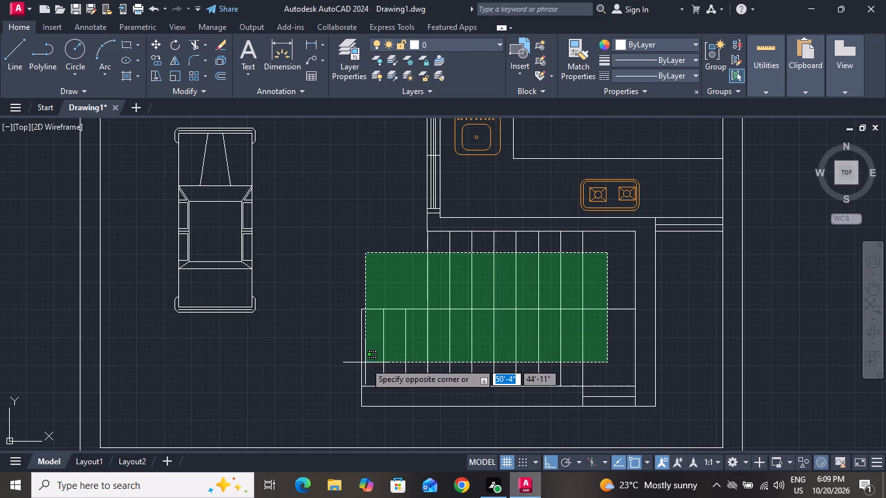
pyautogui.click(359, 359)
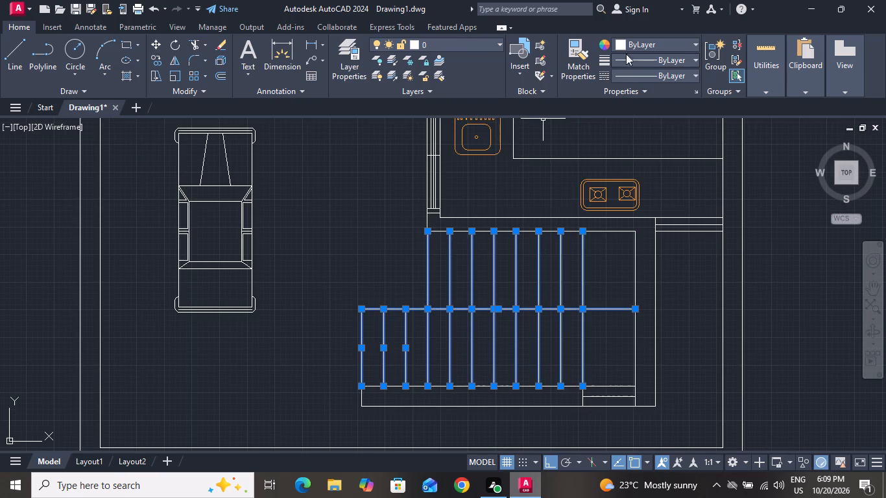
pyautogui.click(632, 47)
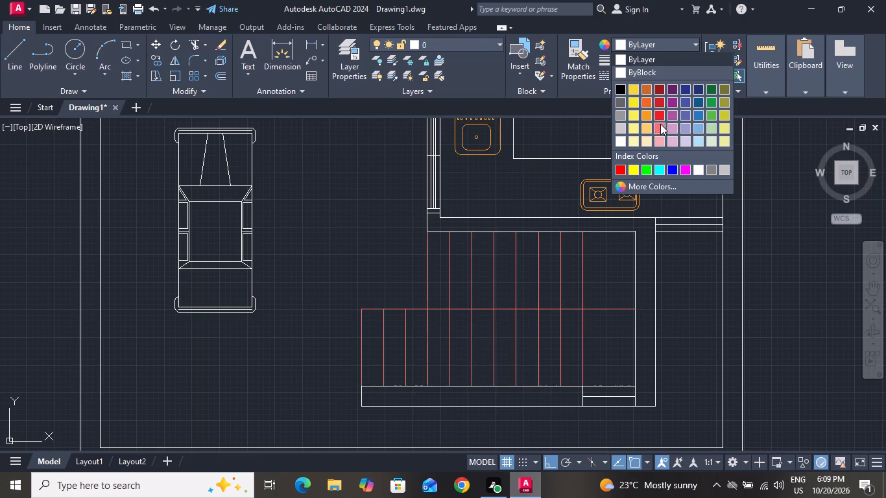
pyautogui.click(713, 102)
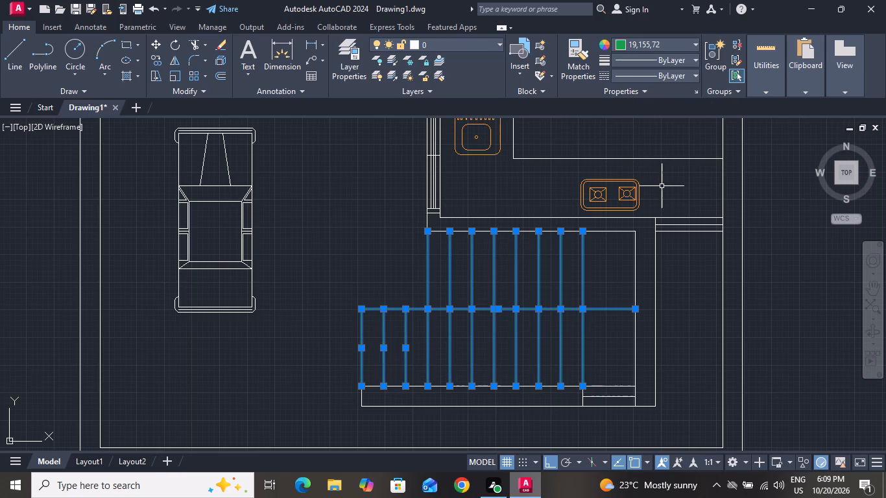
pyautogui.press('Escape')
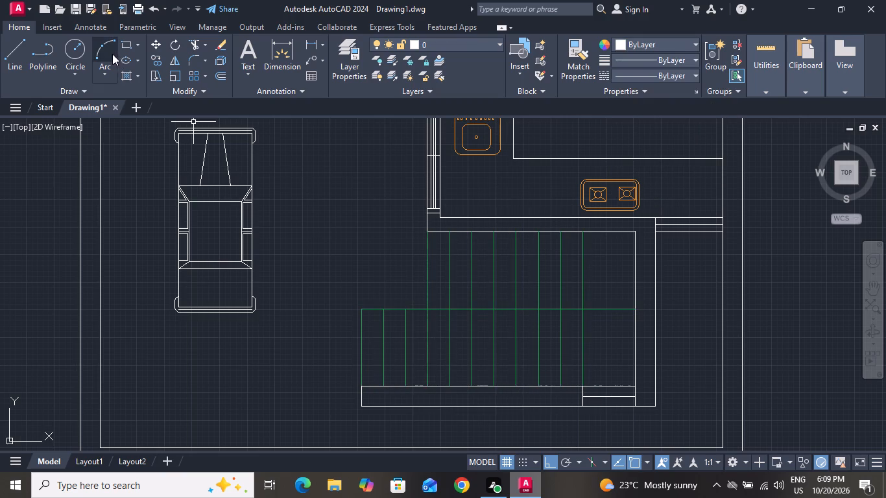
# Fill the L-shaped wall around the staircase and the wall segment below its treads with solid hatch in black 0,0,0.
pyautogui.click(130, 82)
pyautogui.click(118, 63)
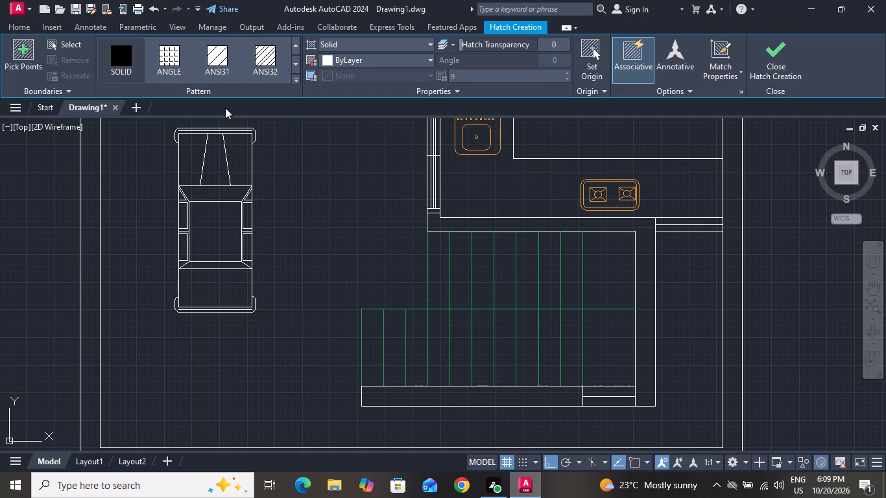
pyautogui.click(618, 218)
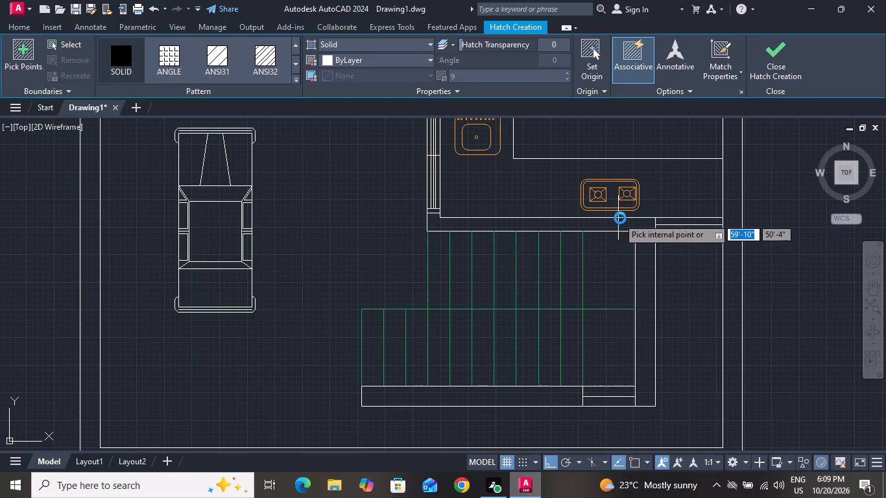
pyautogui.click(542, 175)
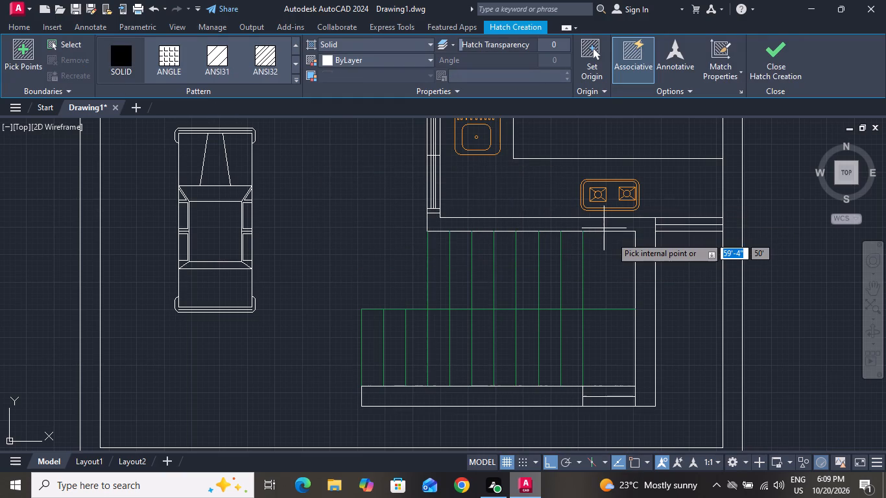
pyautogui.scroll(-1, 612, 239)
pyautogui.click(612, 237)
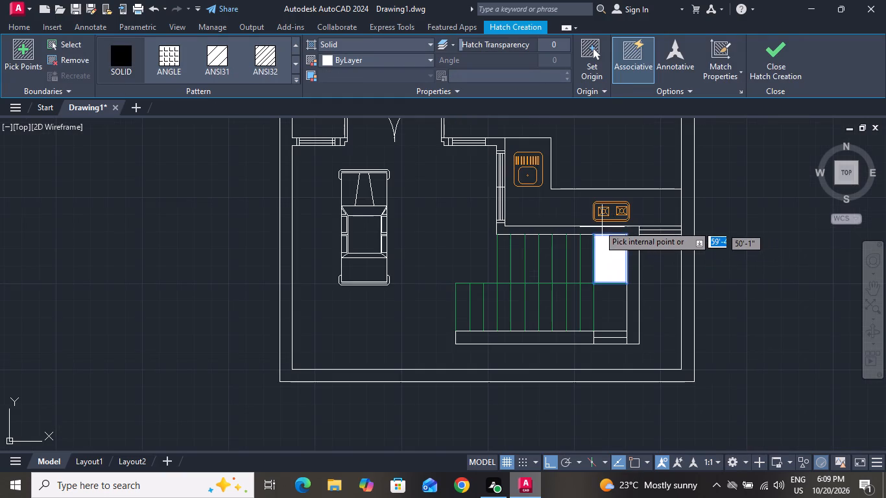
pyautogui.click(616, 230)
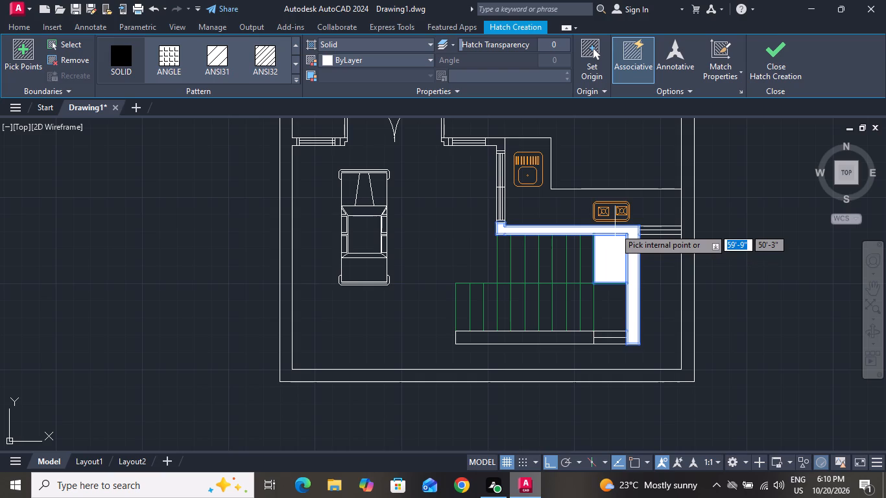
pyautogui.hotkey('ctrl', 'z')
pyautogui.hotkey('ctrl', 'z')
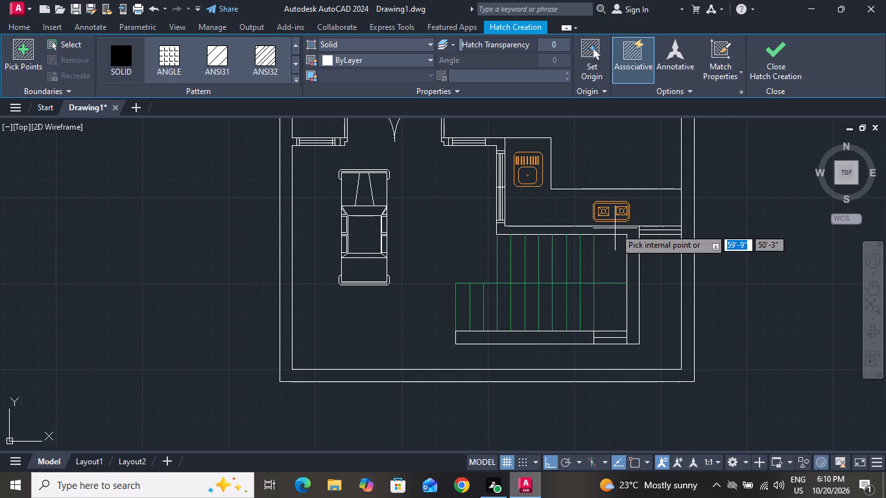
pyautogui.click(615, 228)
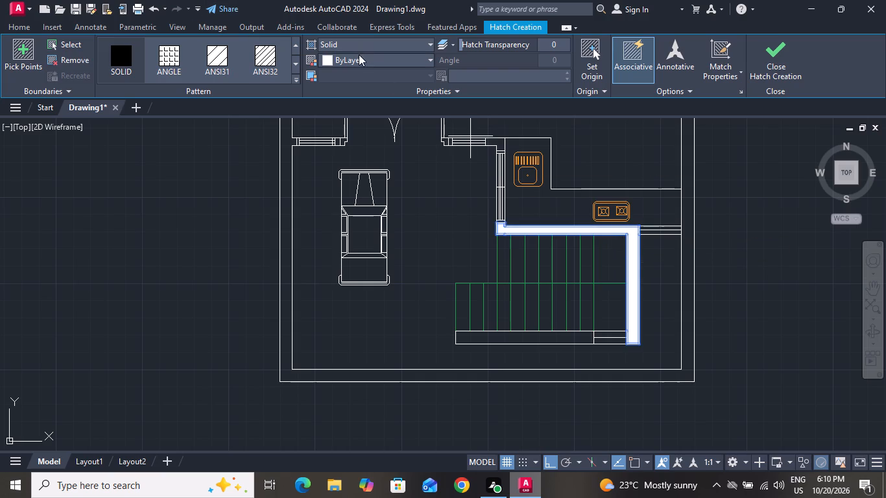
pyautogui.click(359, 54)
pyautogui.click(326, 103)
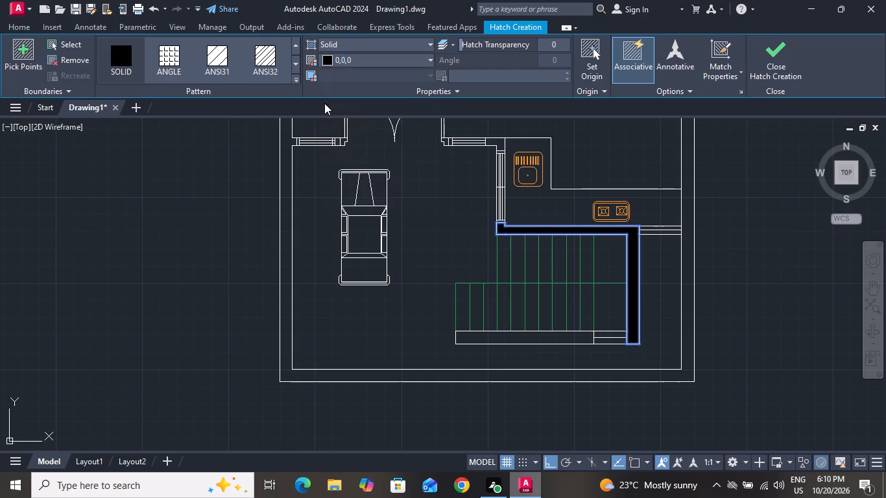
pyautogui.click(468, 340)
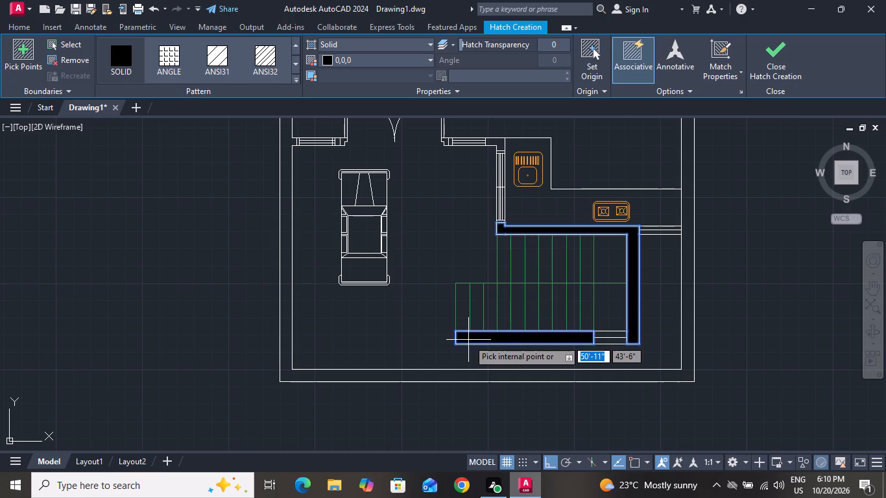
pyautogui.press('Escape')
# Insert the Trees - Imperial block outside the plan, west of the outer wall beside the car.
pyautogui.scroll(-1, 481, 341)
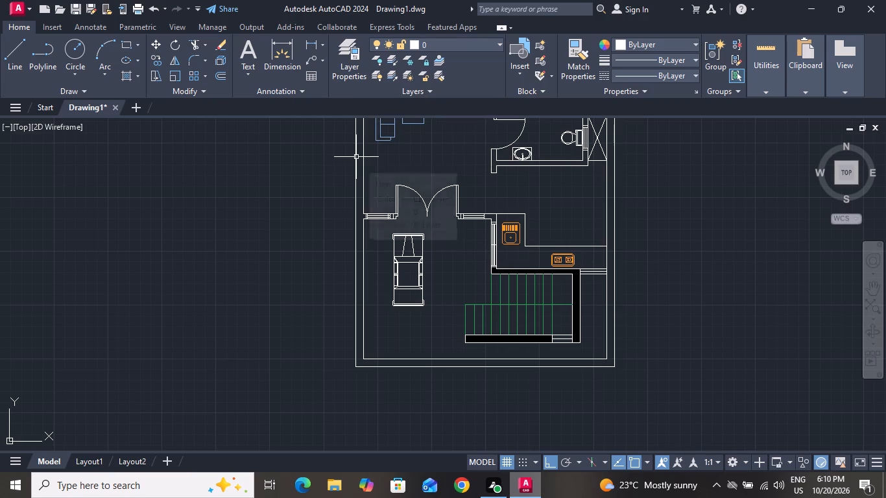
pyautogui.press('t')
pyautogui.write('p')
pyautogui.press('space')
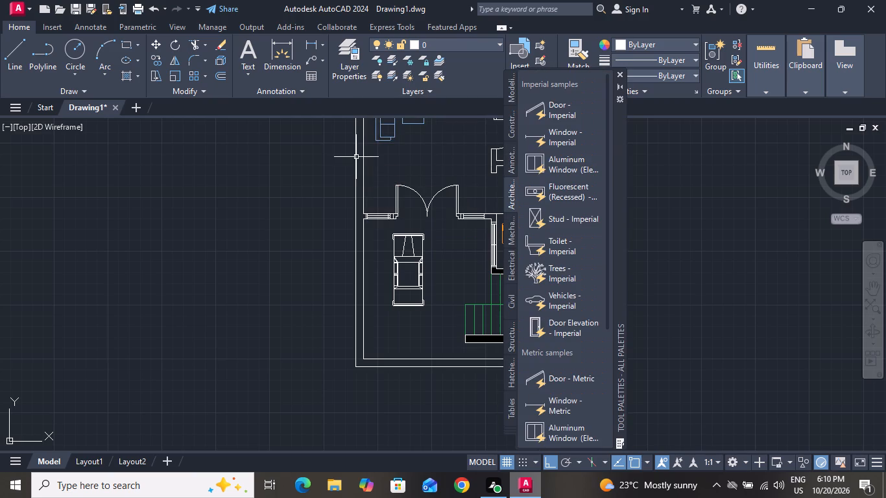
pyautogui.moveTo(549, 267); pyautogui.dragTo(395, 296)
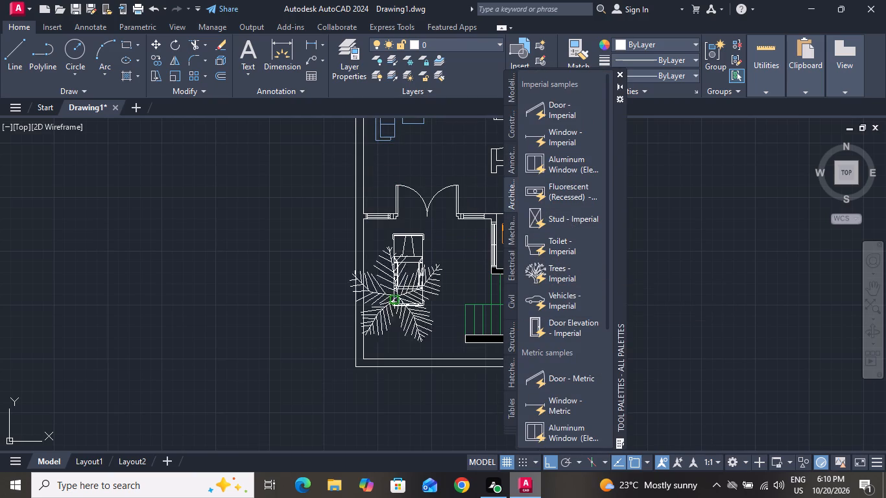
pyautogui.moveTo(395, 296); pyautogui.dragTo(291, 303)
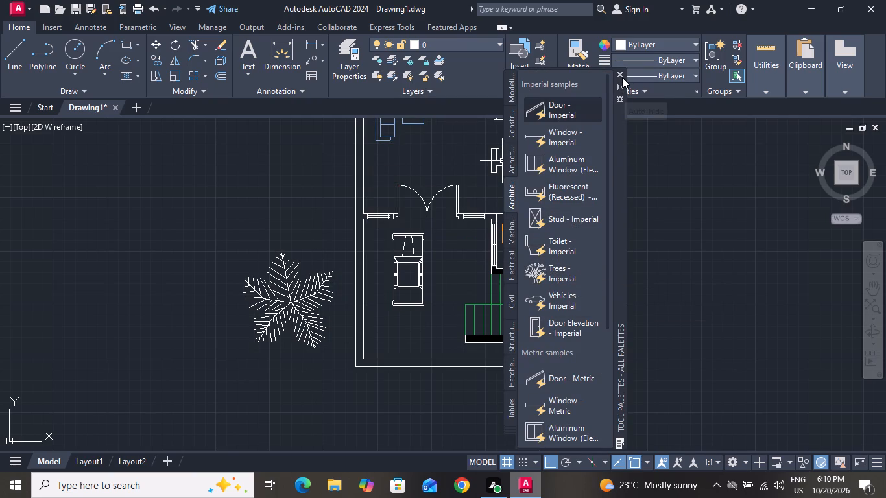
pyautogui.click(622, 77)
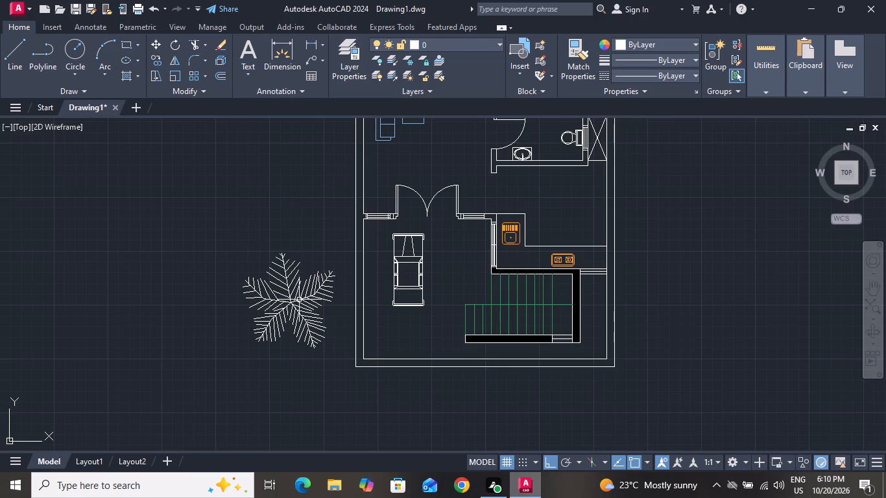
# Scale the inserted tree down to about a quarter of its size.
pyautogui.click(300, 300)
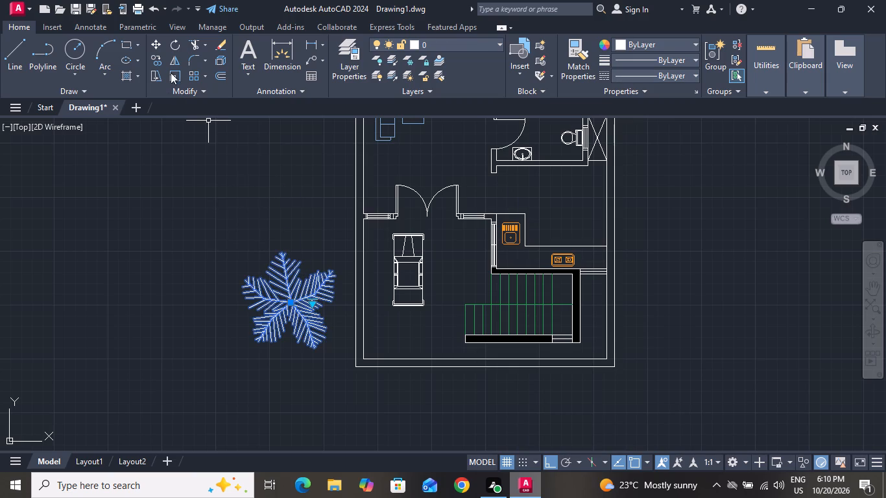
pyautogui.click(171, 71)
pyautogui.click(289, 294)
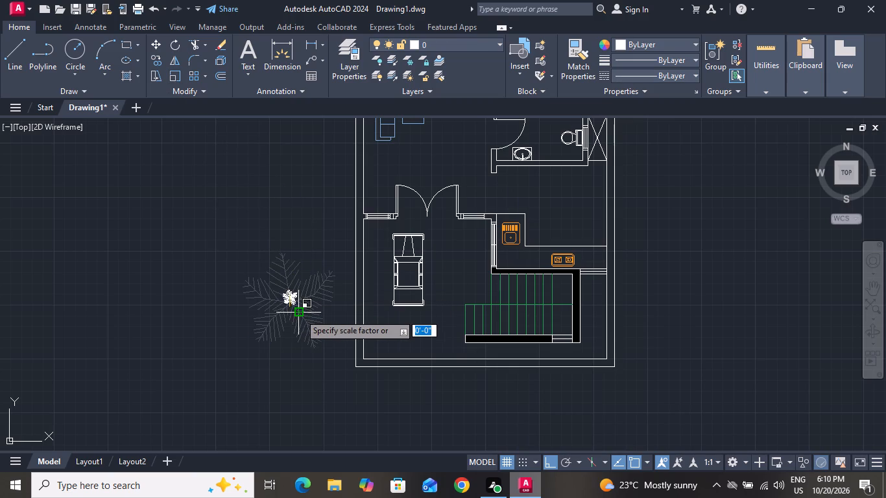
pyautogui.click(299, 322)
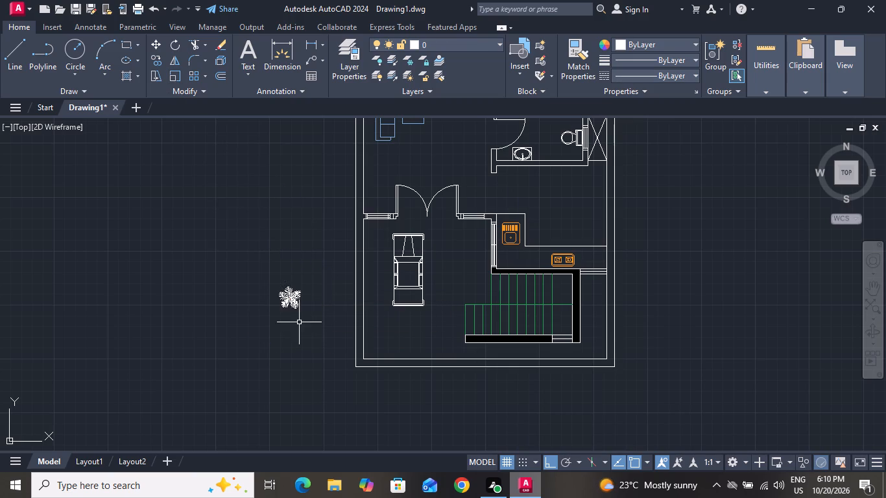
# Copy the tree with Ortho off, placing three copies in a row between the staircase's east wall and the outer wall.
pyautogui.click(295, 301)
pyautogui.click(160, 56)
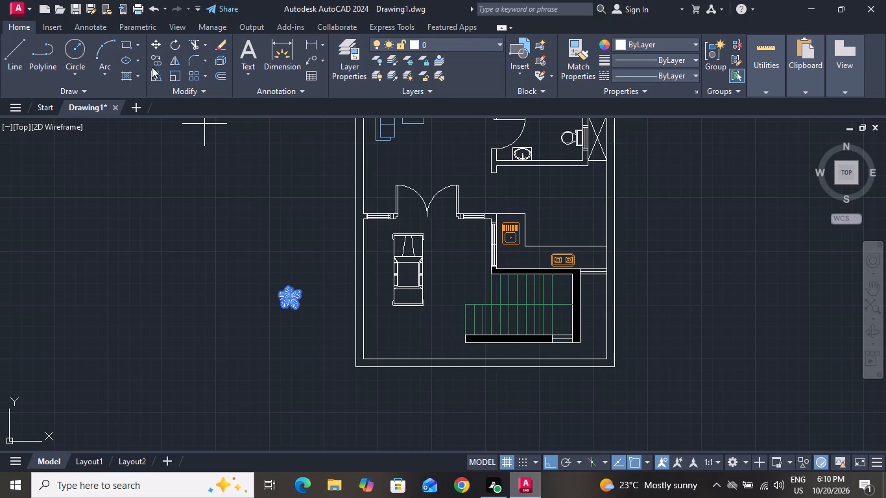
pyautogui.click(287, 297)
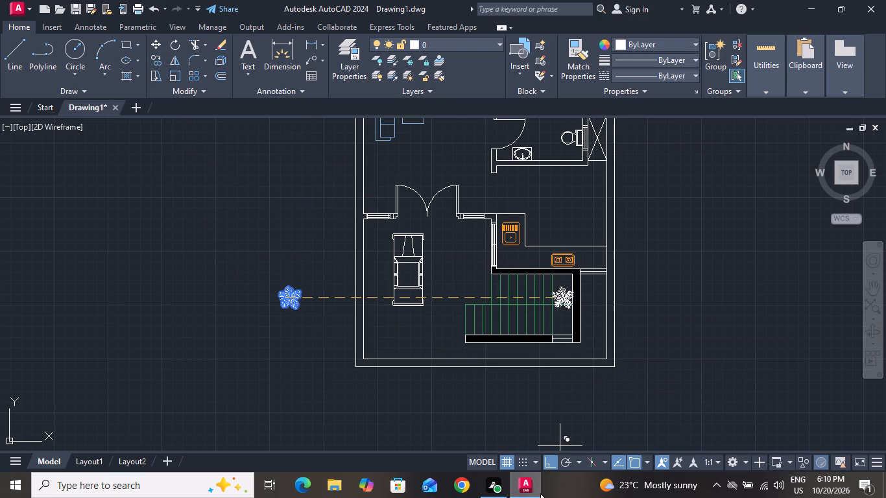
pyautogui.click(554, 467)
pyautogui.scroll(1, 619, 318)
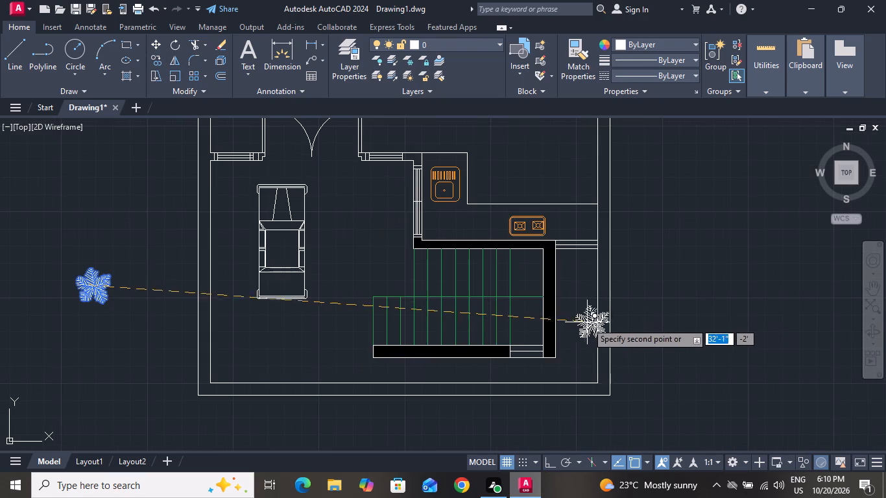
pyautogui.click(573, 274)
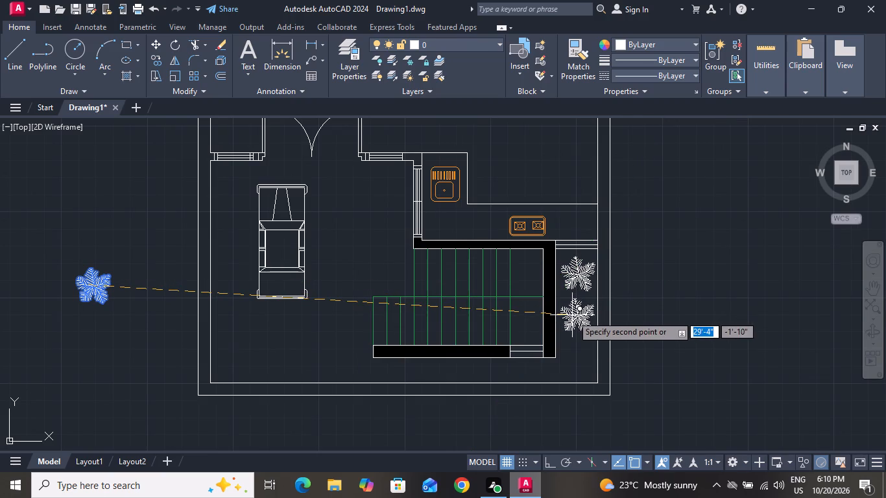
pyautogui.click(572, 315)
pyautogui.click(577, 369)
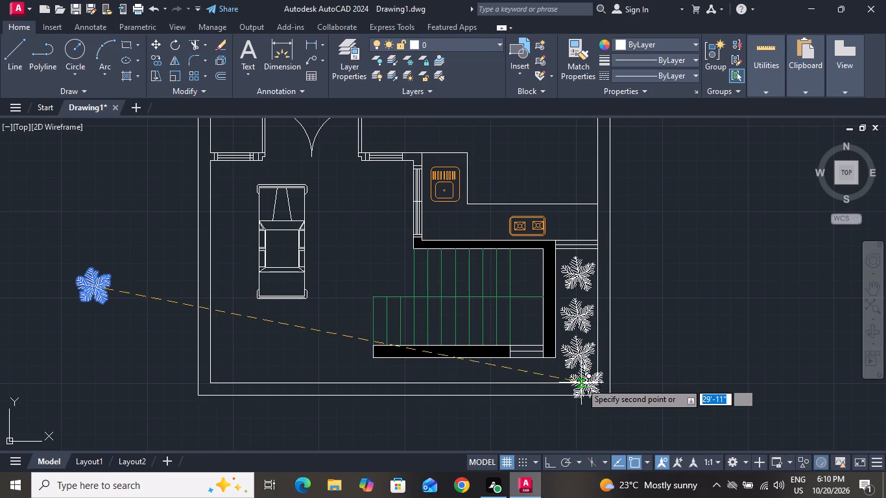
# Place four more tree copies in a row along the strip between the staircase's lower wall and the outer wall.
pyautogui.click(543, 370)
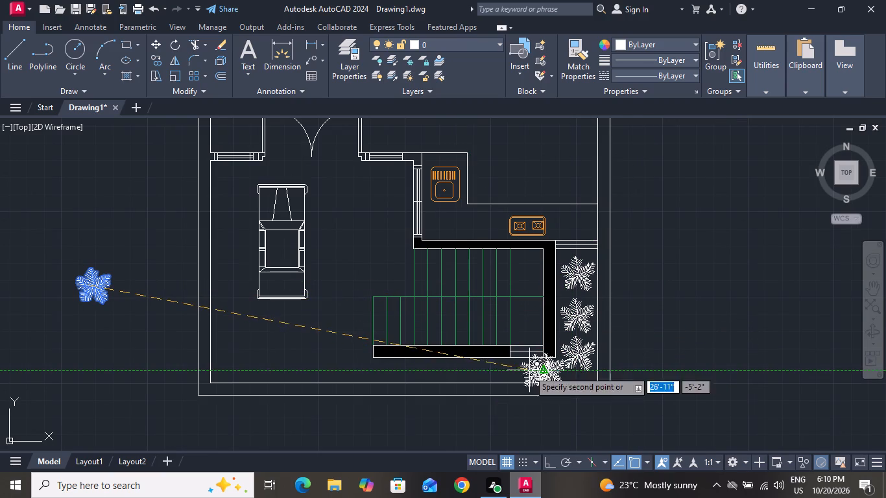
pyautogui.click(502, 377)
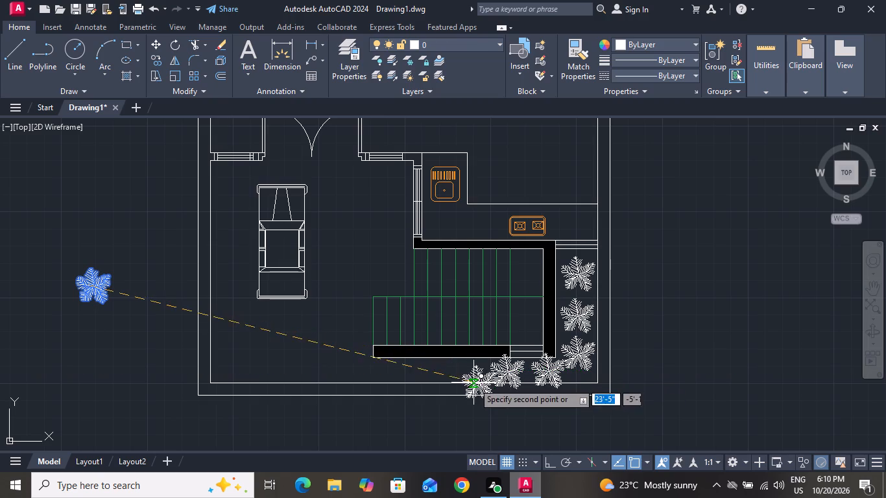
pyautogui.click(464, 372)
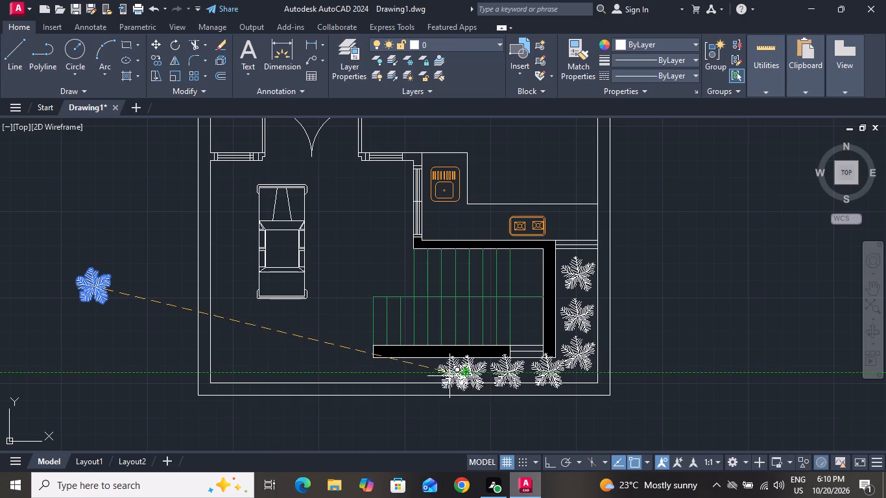
pyautogui.click(438, 372)
pyautogui.rightClick(440, 372)
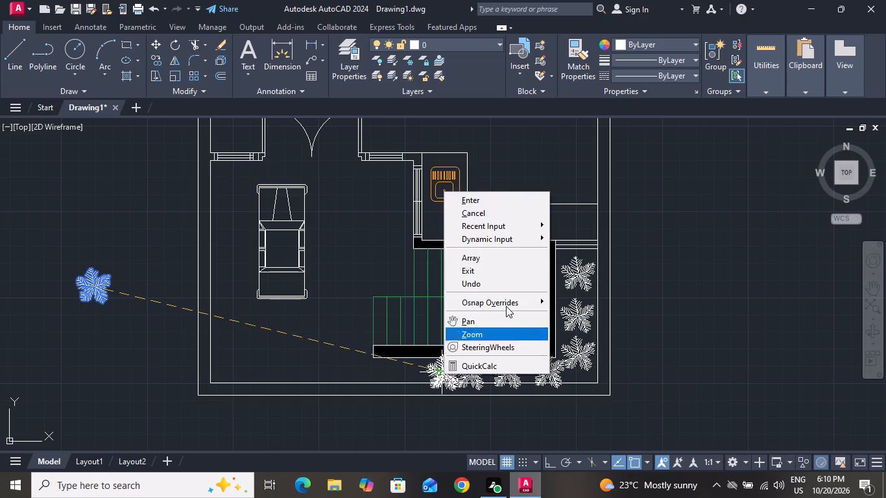
pyautogui.click(518, 211)
# Scale the four trees below the staircase down together to a little over half their size so they fit the strip.
pyautogui.scroll(-1, 550, 406)
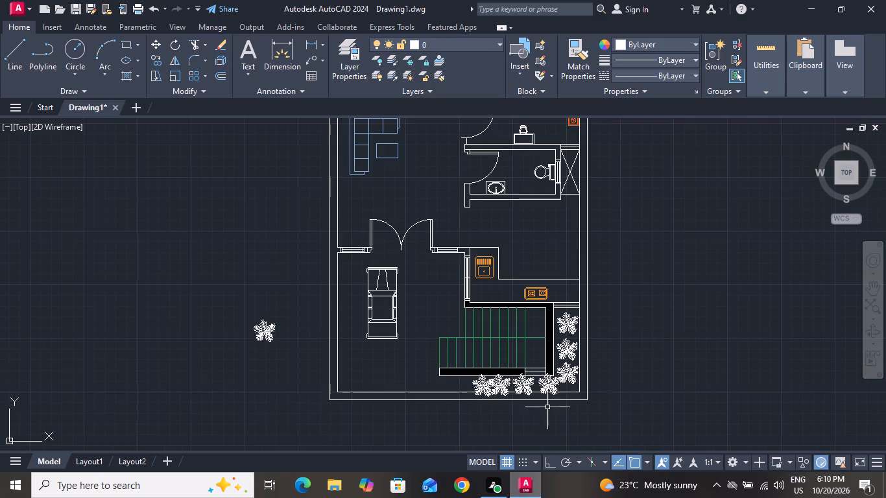
pyautogui.scroll(2, 547, 420)
pyautogui.scroll(1, 549, 367)
pyautogui.moveTo(547, 316); pyautogui.dragTo(555, 318)
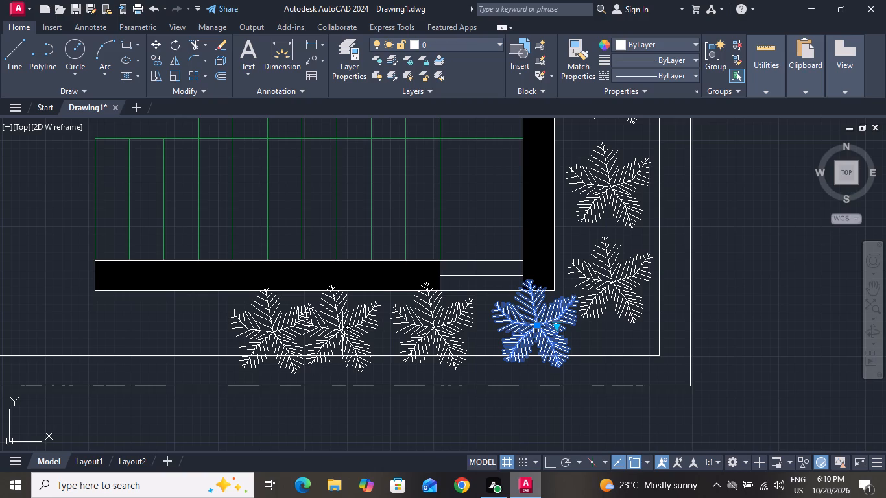
pyautogui.click(343, 331)
pyautogui.click(309, 335)
pyautogui.click(279, 342)
pyautogui.click(439, 336)
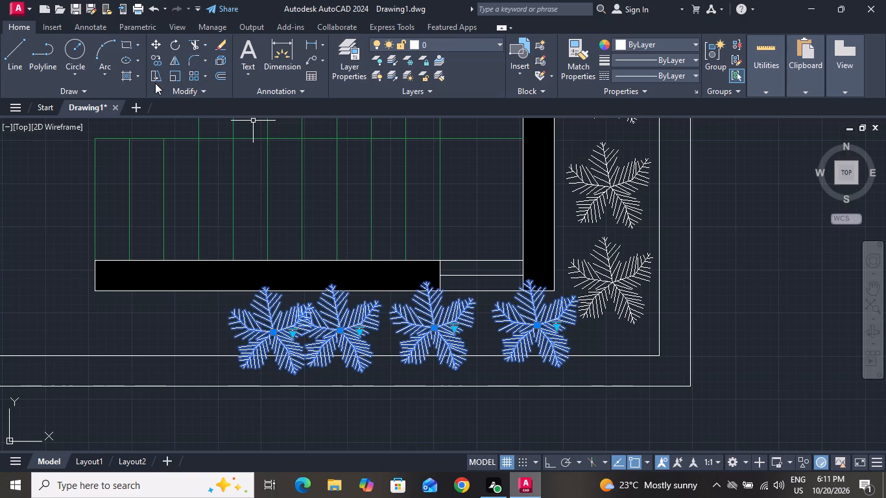
pyautogui.click(171, 77)
pyautogui.click(400, 320)
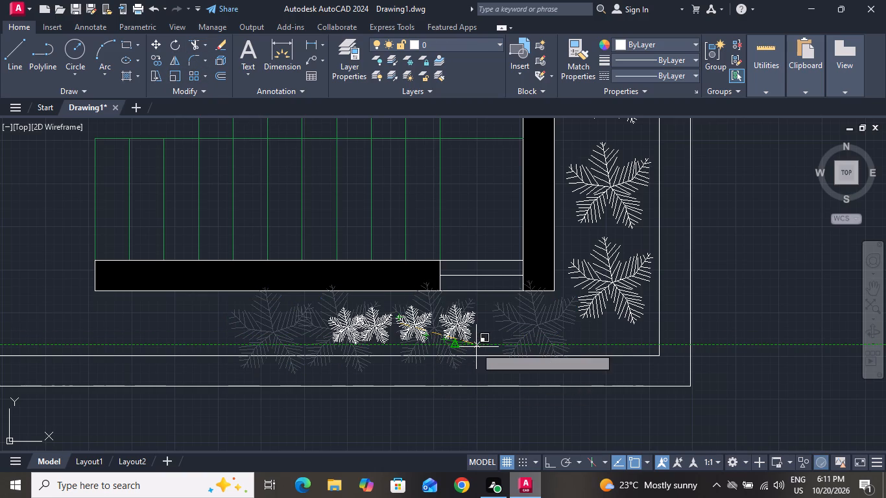
pyautogui.click(513, 344)
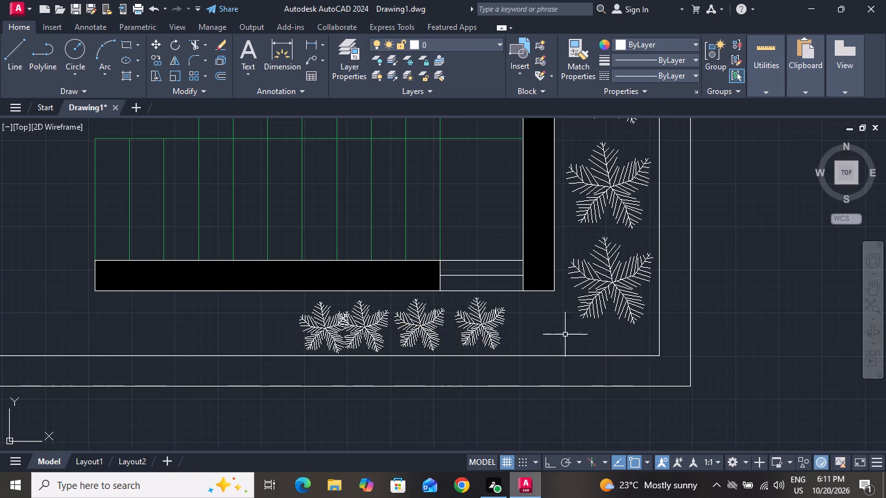
# Scale the easternmost tree of the row below the staircase down slightly further.
pyautogui.scroll(-1, 580, 329)
pyautogui.moveTo(510, 324); pyautogui.dragTo(510, 330)
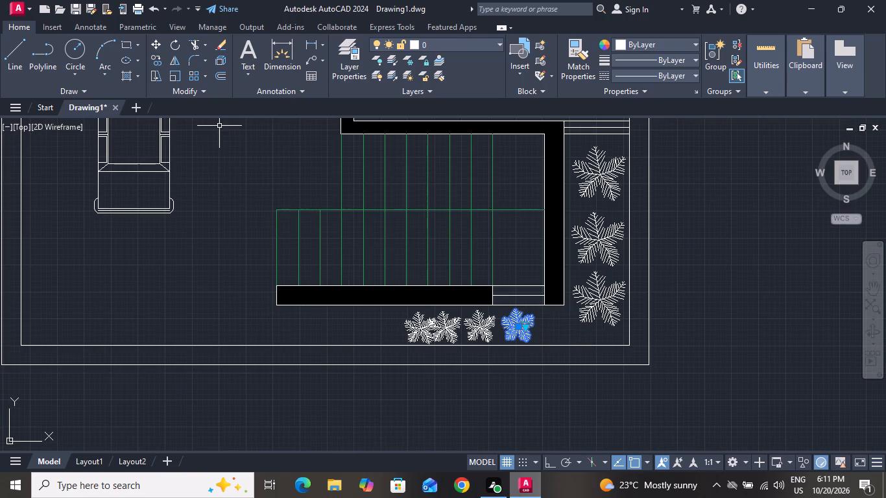
pyautogui.click(181, 81)
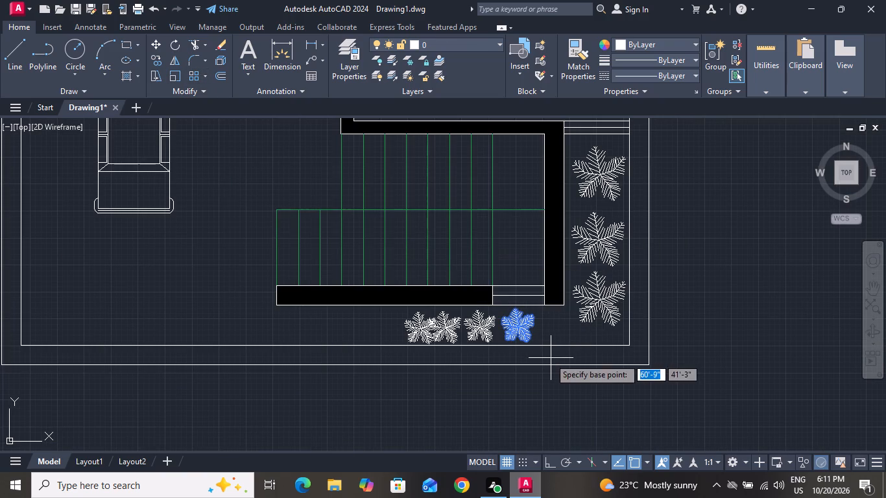
pyautogui.click(527, 336)
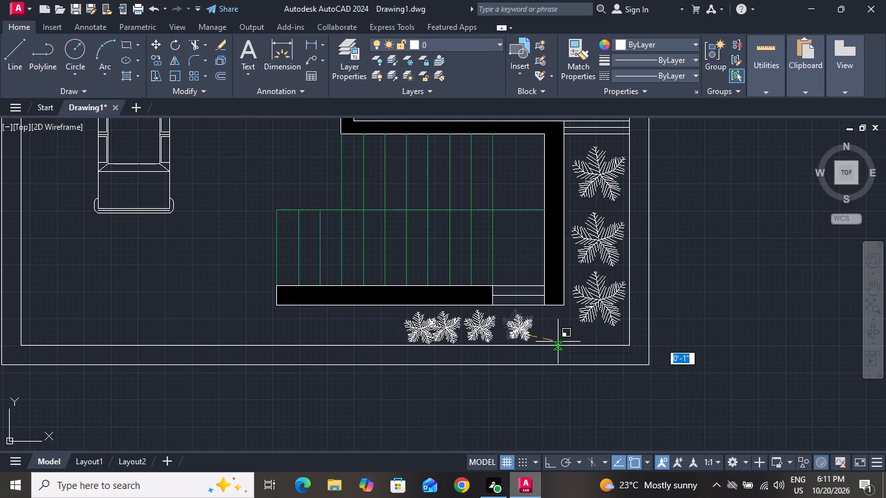
pyautogui.click(558, 342)
# Copy the easternmost small tree below the staircase about 1'-8" further east, near the staircase's lower east corner.
pyautogui.click(518, 323)
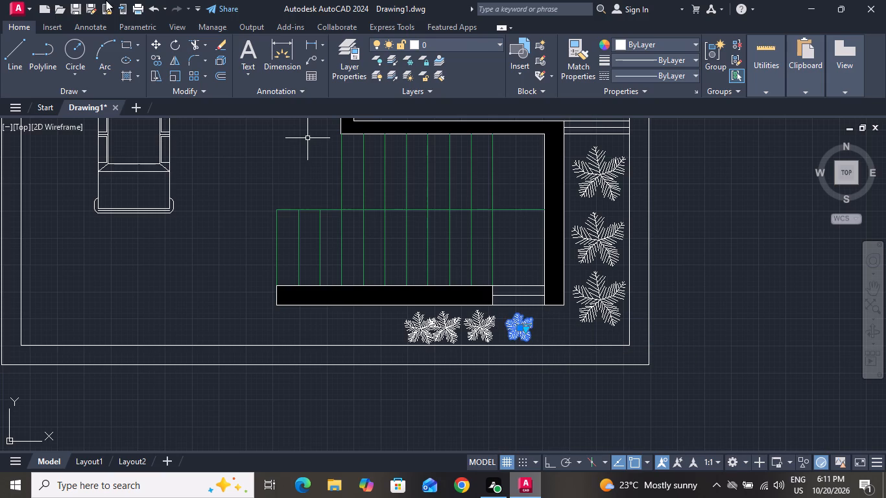
pyautogui.click(158, 61)
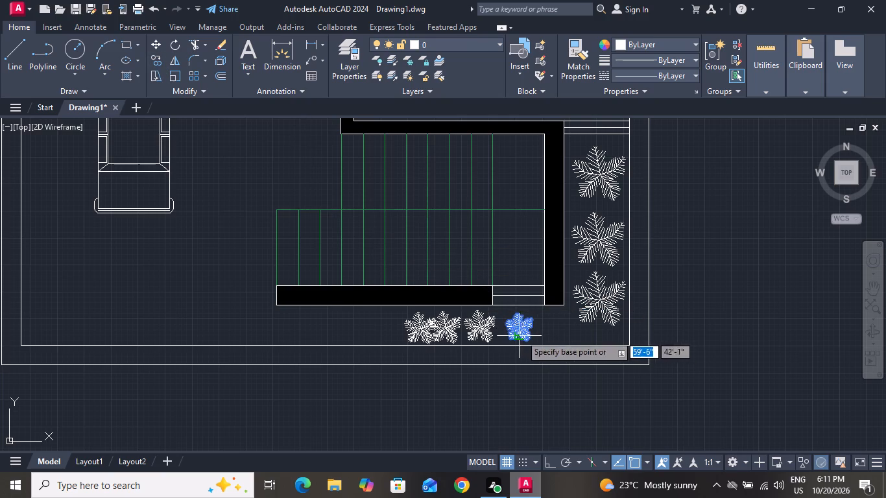
pyautogui.click(528, 338)
pyautogui.click(567, 340)
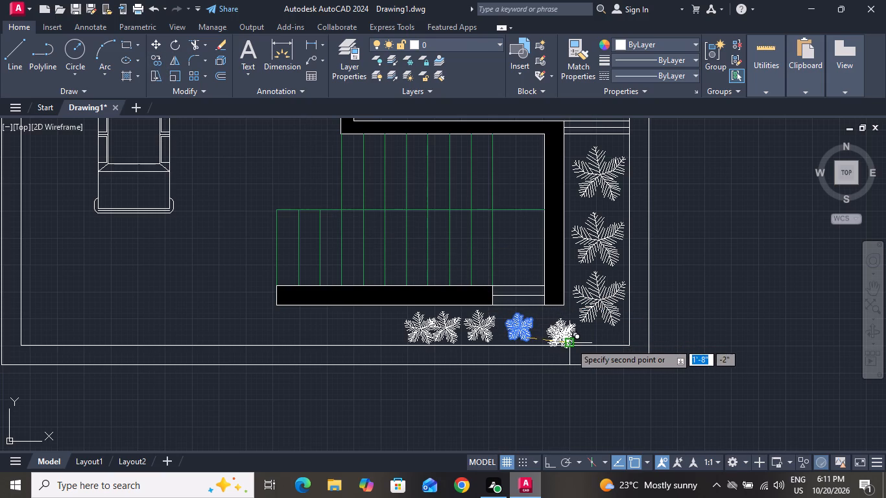
pyautogui.rightClick(620, 290)
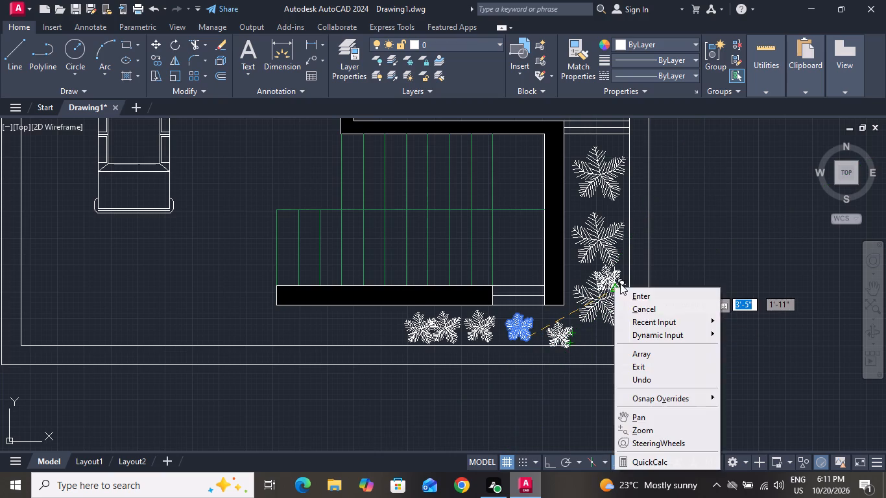
pyautogui.click(630, 304)
# Delete the three large trees between the staircase's east wall and the outer wall.
pyautogui.click(593, 224)
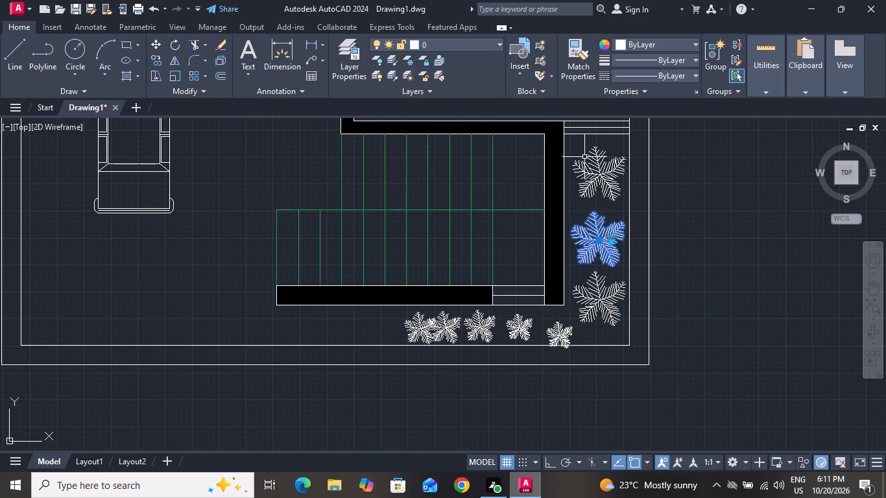
pyautogui.click(599, 159)
pyautogui.moveTo(593, 292); pyautogui.dragTo(598, 298)
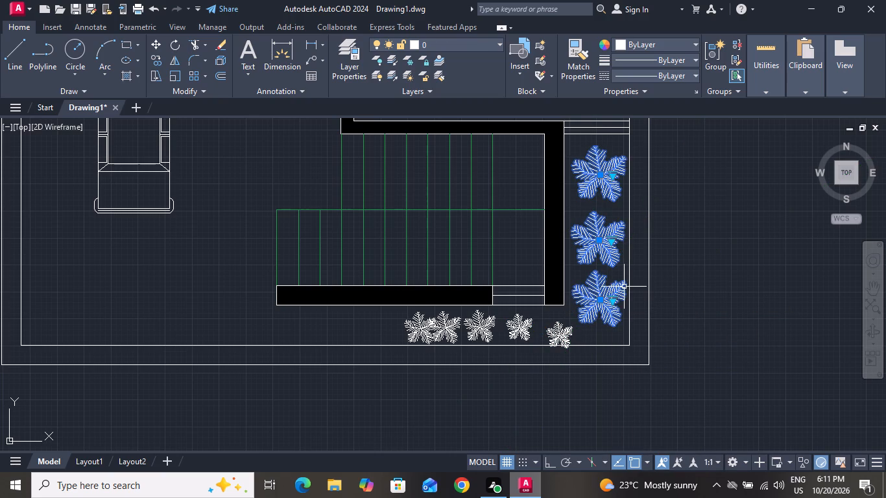
pyautogui.press('Delete')
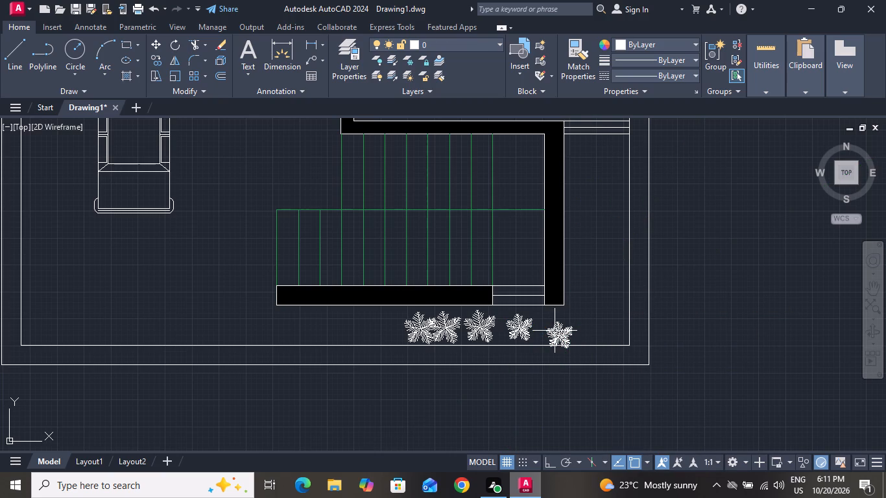
# Copy the small tree near the staircase corner five times in a column along the strip between the staircase's east wall and the outer wall.
pyautogui.click(557, 331)
pyautogui.click(152, 56)
pyautogui.click(561, 335)
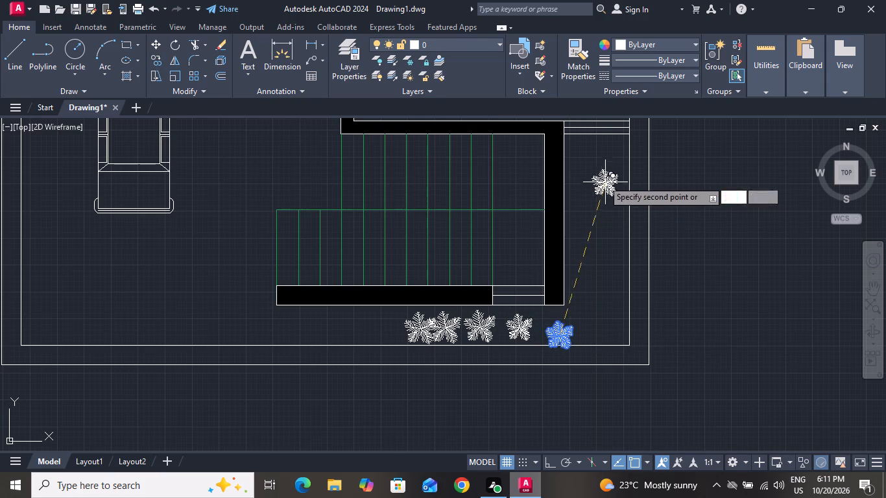
pyautogui.click(597, 163)
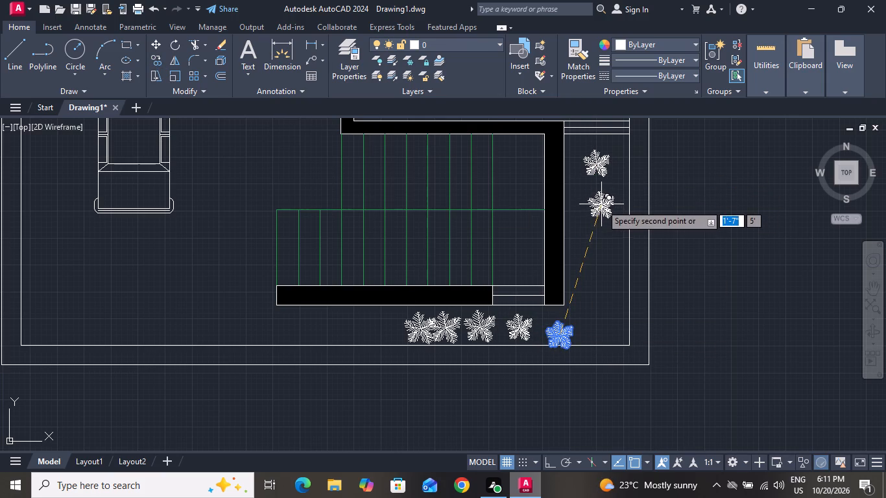
pyautogui.click(601, 204)
pyautogui.click(604, 246)
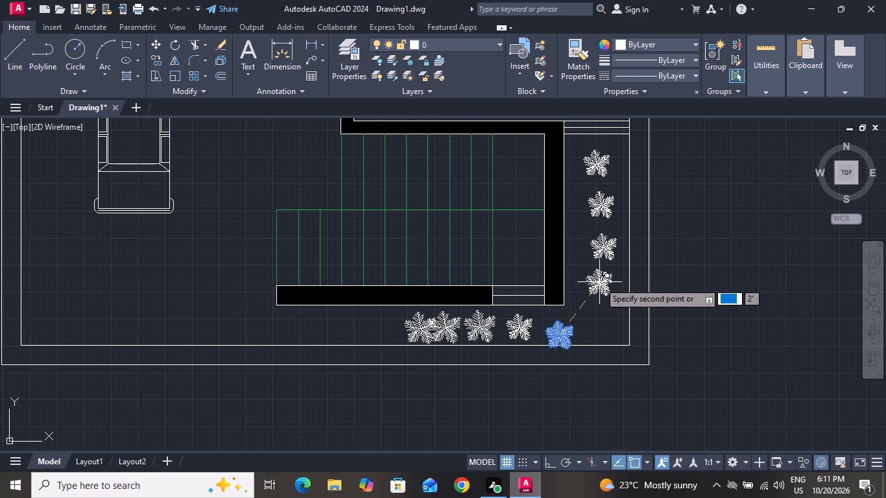
pyautogui.click(602, 288)
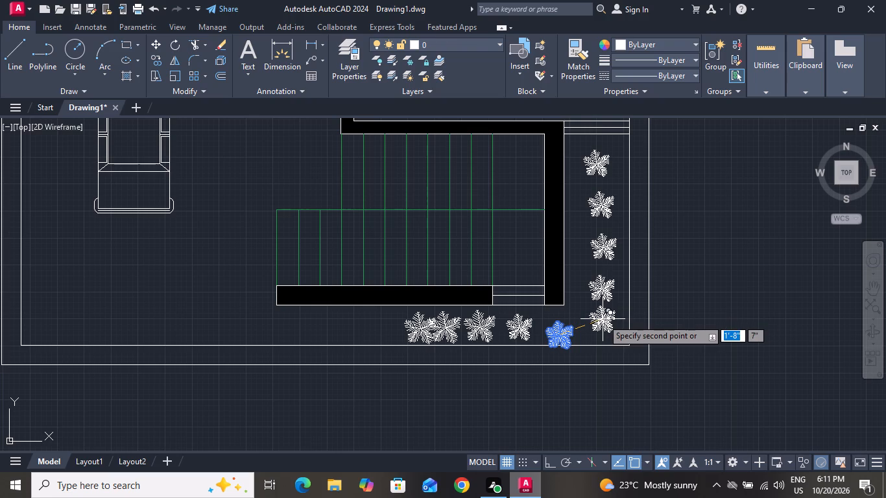
pyautogui.click(603, 319)
pyautogui.rightClick(603, 323)
pyautogui.click(615, 169)
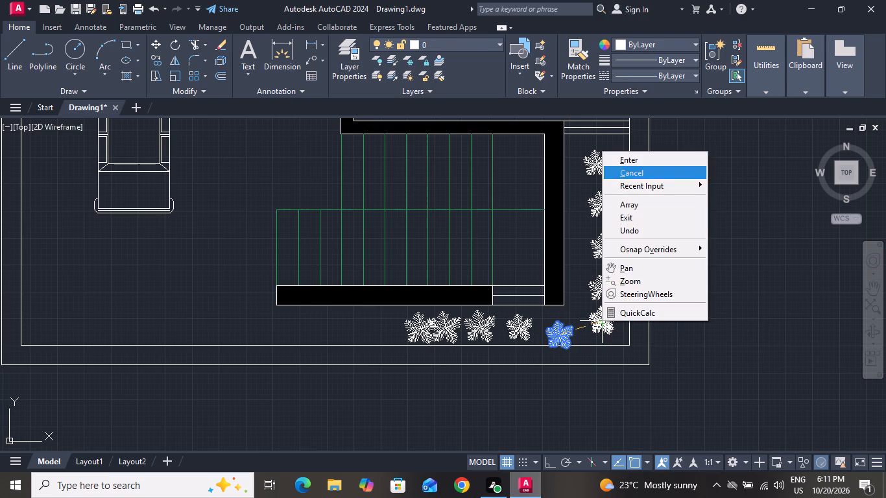
# Move the small tree near the staircase corner slightly up, clear of the outer wall line and level with its row.
pyautogui.scroll(2, 574, 351)
pyautogui.click(536, 320)
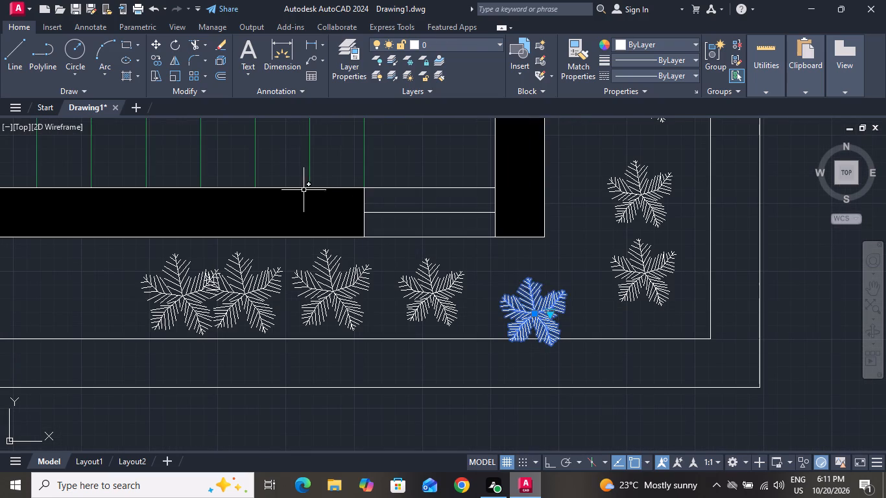
pyautogui.click(157, 48)
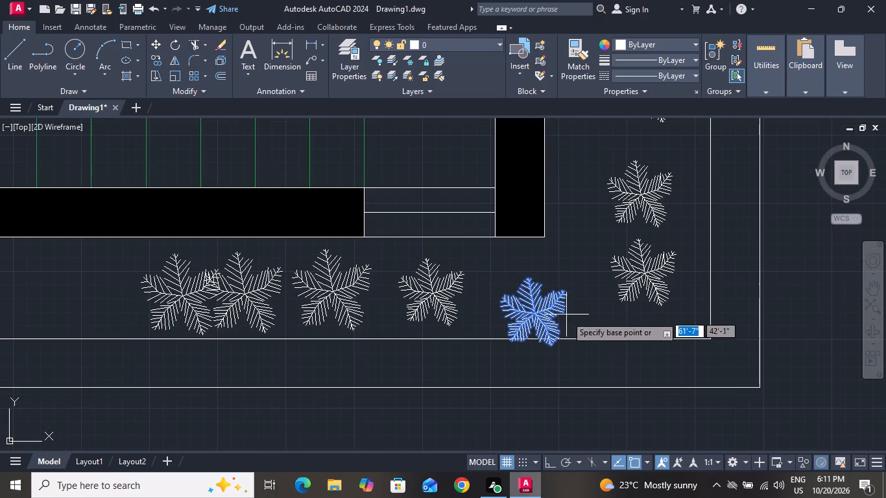
pyautogui.click(536, 311)
pyautogui.click(542, 294)
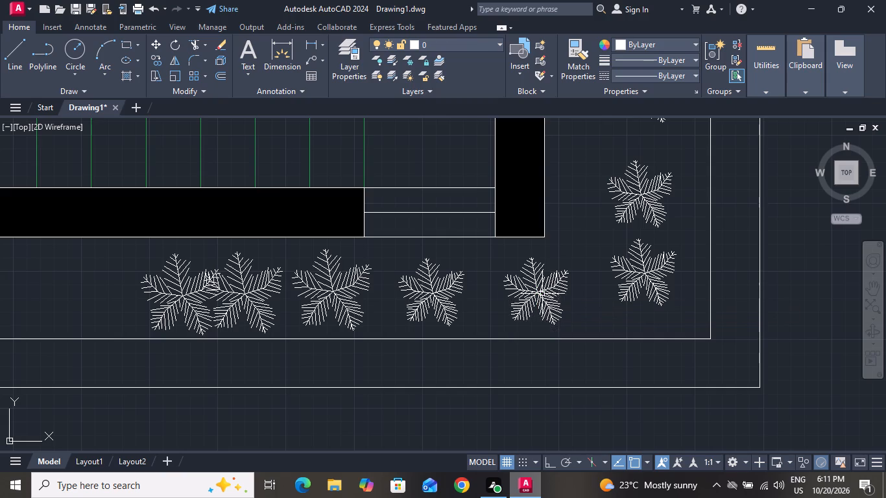
# Move the westernmost tree of the row below the staircase slightly west so it no longer overlaps its neighbour.
pyautogui.scroll(-3, 582, 327)
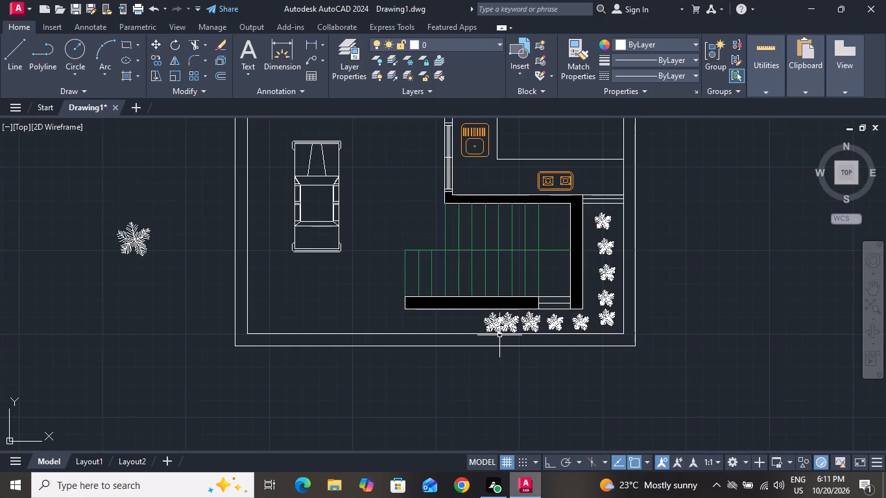
pyautogui.scroll(3, 473, 326)
pyautogui.click(558, 321)
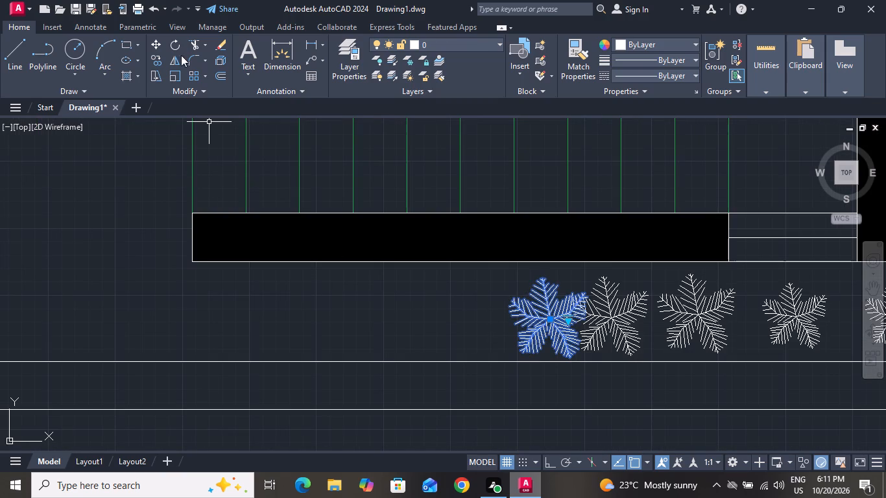
pyautogui.click(160, 45)
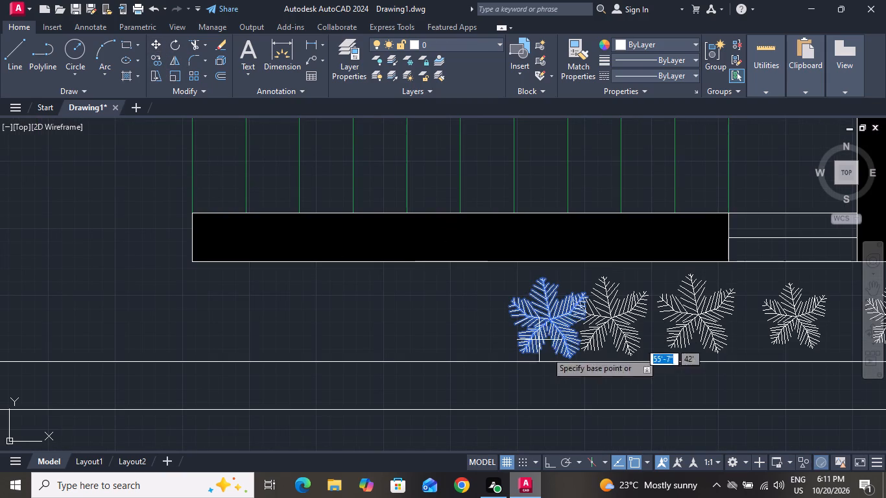
pyautogui.click(566, 332)
pyautogui.click(527, 328)
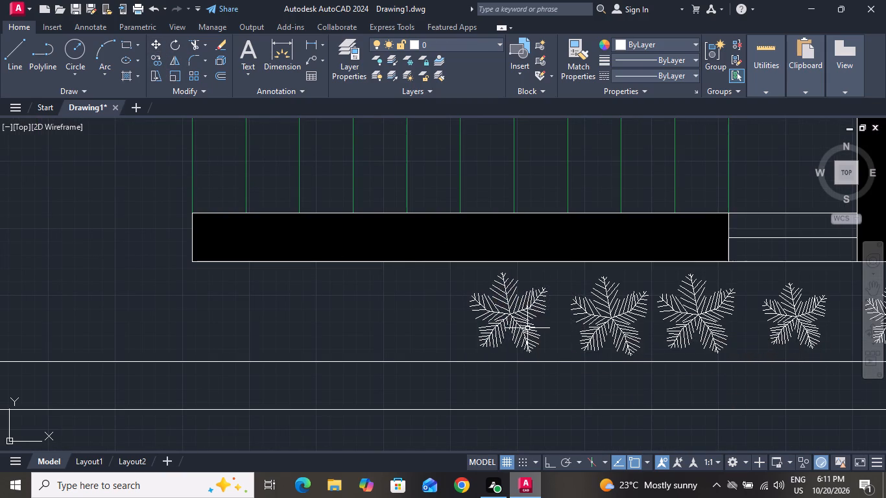
# Add multiline text beside the yellow bed in the upper-left bedroom reading "bedroom" with "12'x10'4"" on the second line.
pyautogui.scroll(-4, 525, 335)
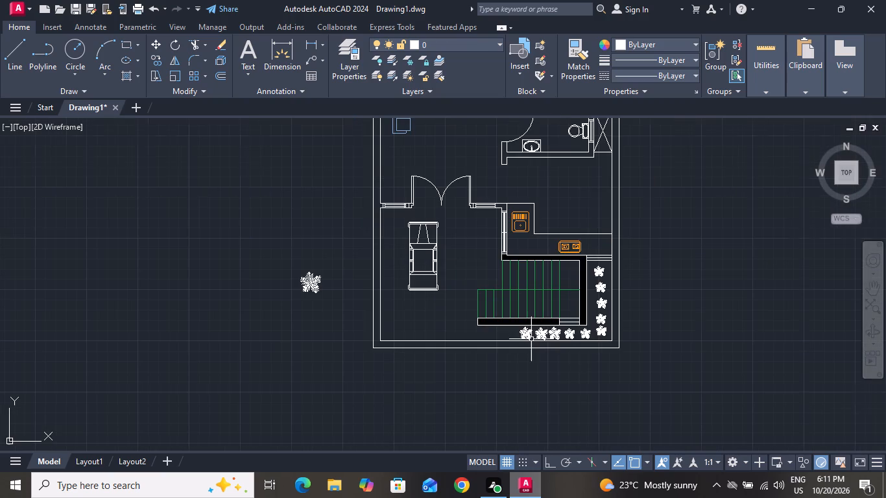
pyautogui.scroll(-1, 531, 339)
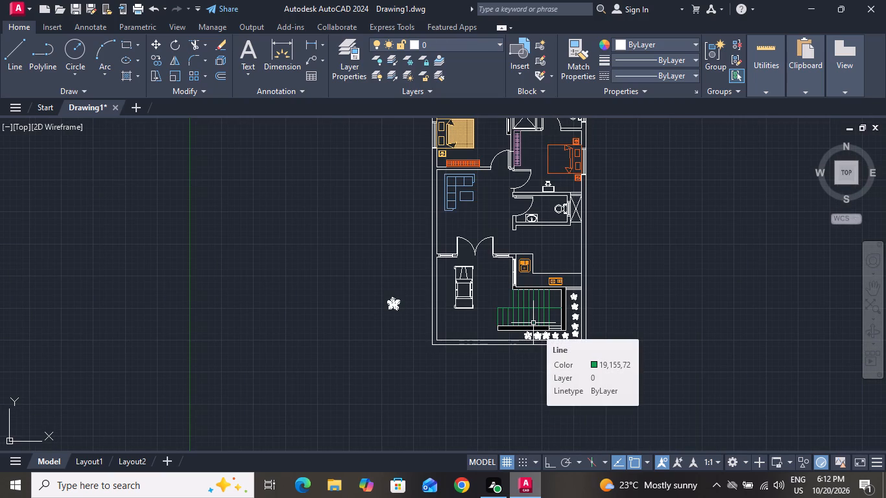
pyautogui.scroll(-1, 440, 244)
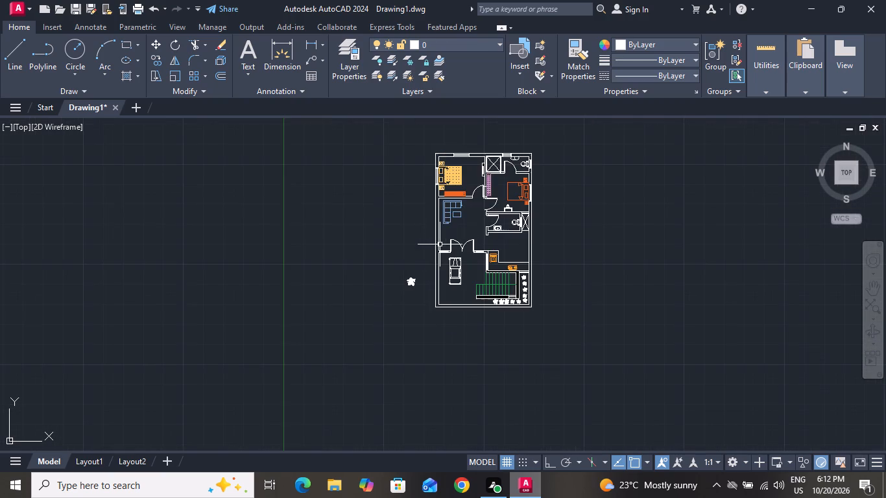
pyautogui.scroll(2, 495, 132)
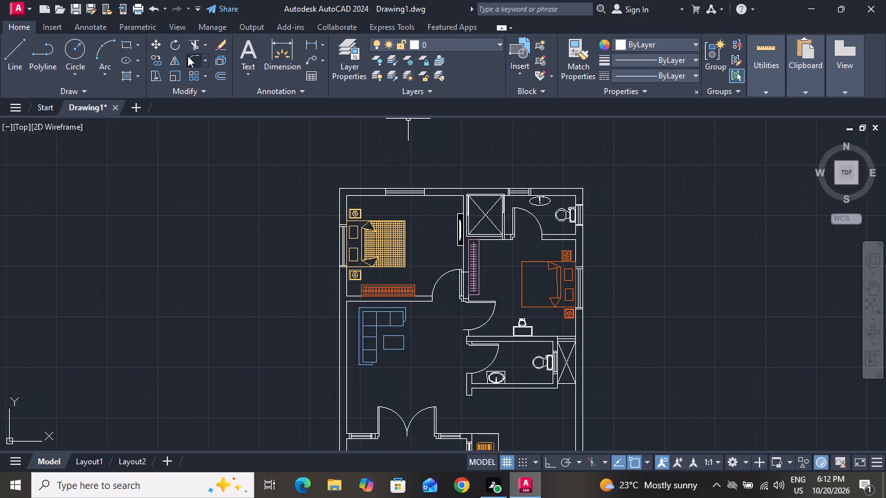
pyautogui.click(250, 52)
pyautogui.scroll(2, 428, 232)
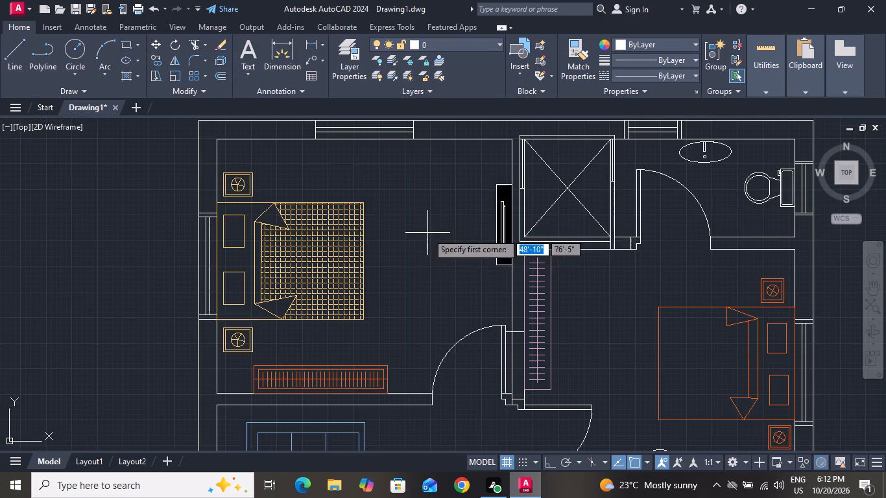
pyautogui.click(385, 245)
pyautogui.click(485, 274)
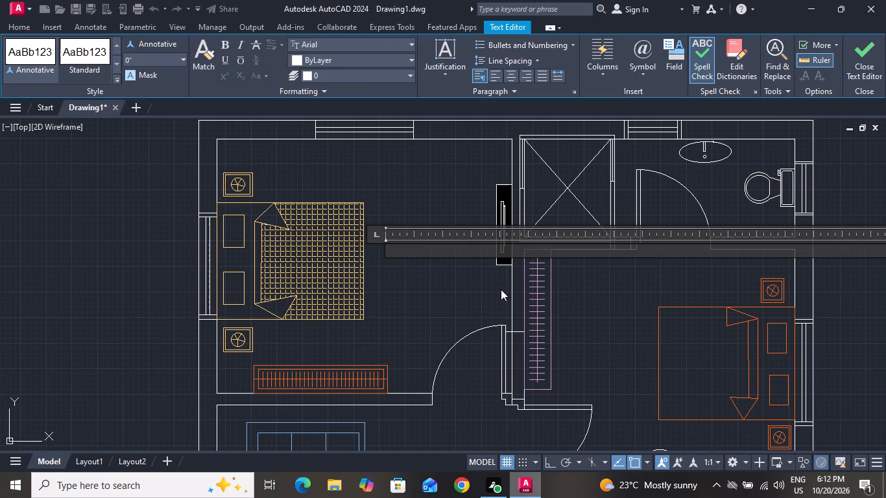
pyautogui.write('bedr')
pyautogui.write('oo')
pyautogui.press('m')
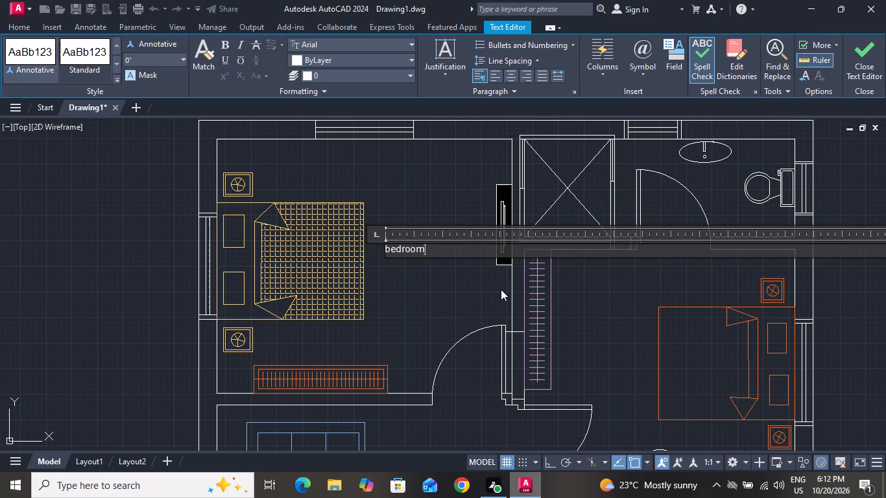
pyautogui.press('space')
pyautogui.press('Return')
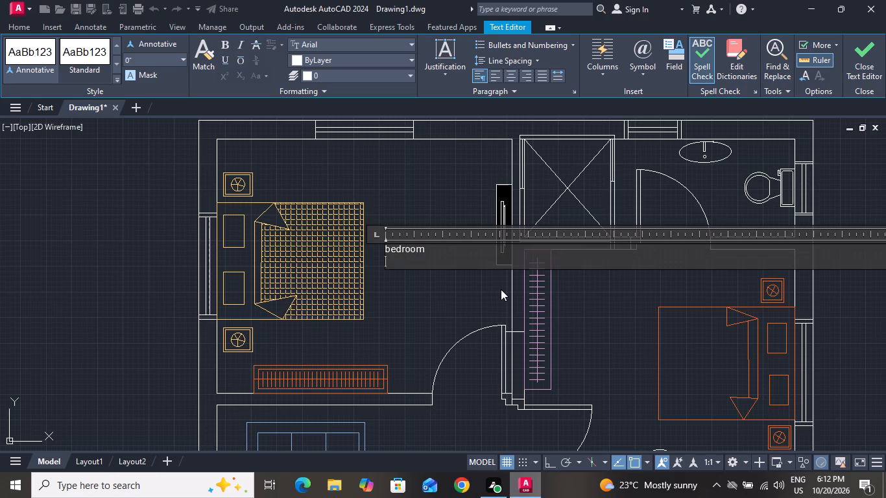
pyautogui.press('1')
pyautogui.press('2')
pyautogui.press("'")
pyautogui.press('x')
pyautogui.press('1')
pyautogui.write("0'4")
pyautogui.hotkey('shift', '"')
pyautogui.click(472, 309)
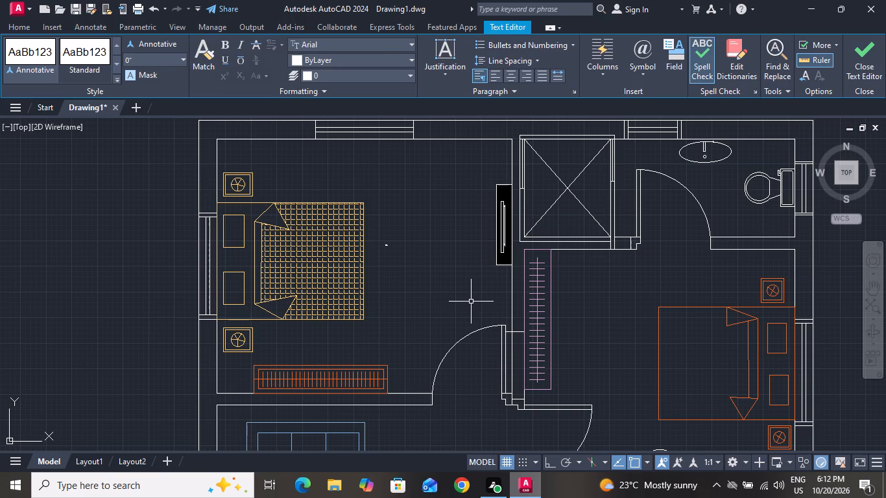
# Finish the bedroom label beside the yellow bed and set its text height to 6".
pyautogui.click(405, 216)
pyautogui.click(383, 273)
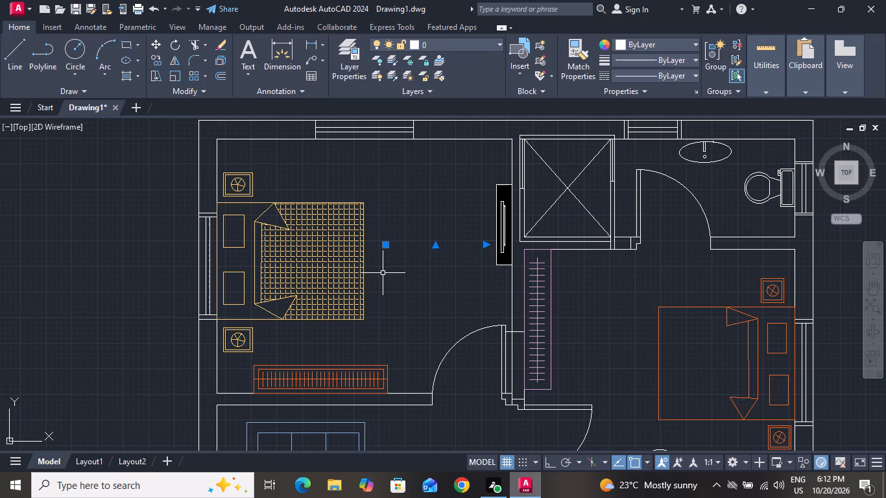
pyautogui.rightClick(383, 273)
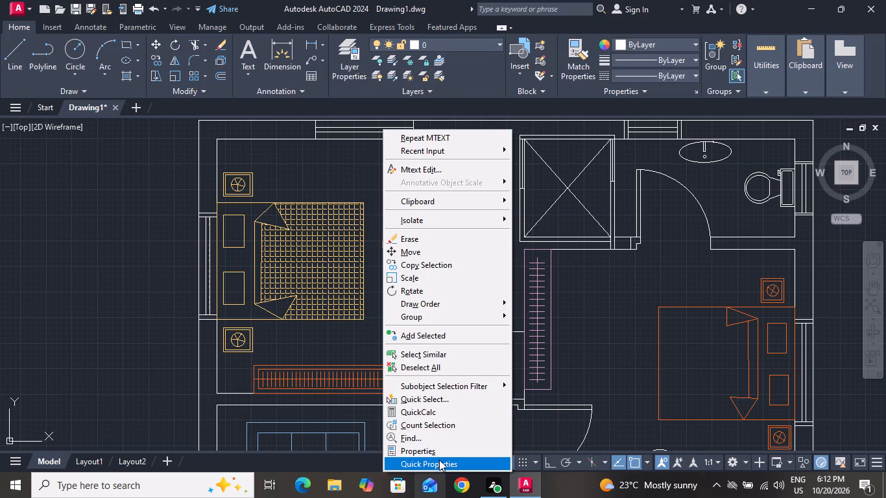
pyautogui.click(439, 453)
pyautogui.scroll(-4, 77, 169)
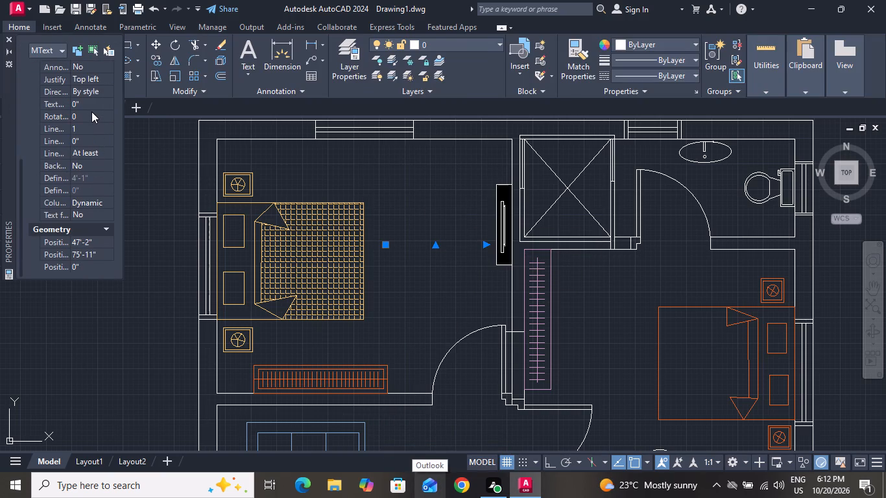
pyautogui.click(91, 111)
pyautogui.click(91, 106)
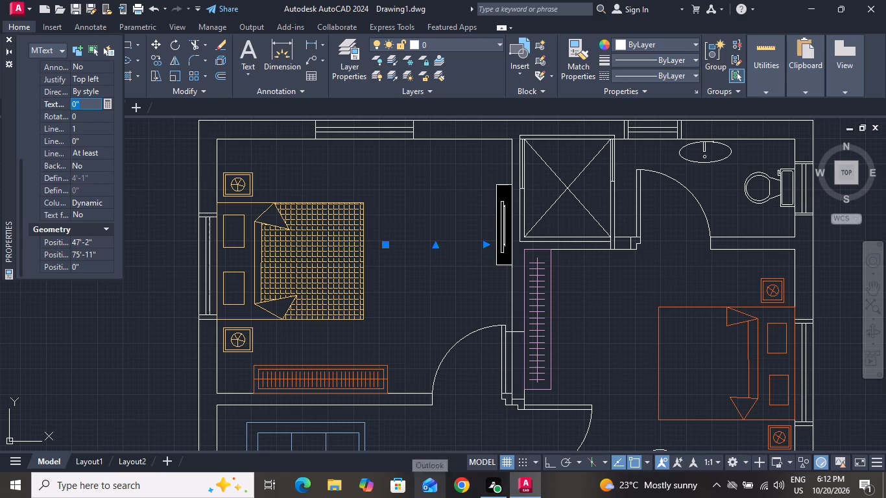
pyautogui.press('BackSpace')
pyautogui.press('BackSpace')
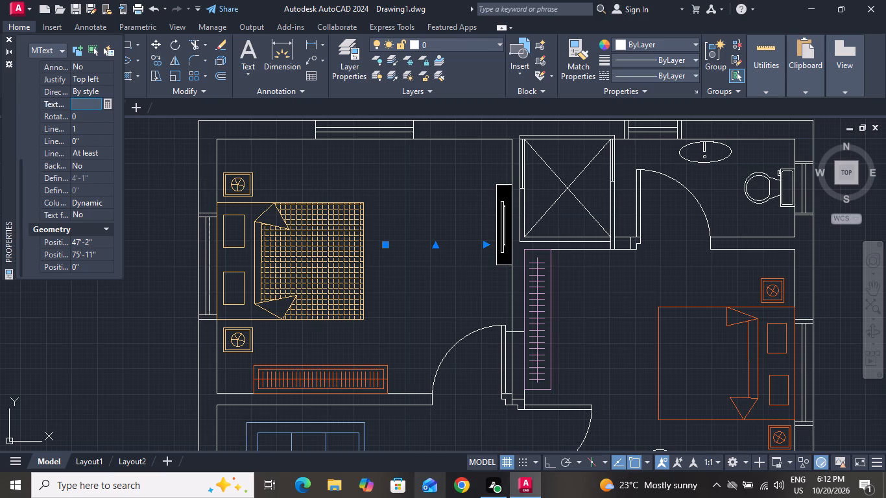
pyautogui.press('6')
pyautogui.hotkey('shift', '"')
pyautogui.click(6, 38)
# Copy the bedroom label into the upper bathroom, the orange-bed bedroom, the living room below the sofa, and the lower bathroom.
pyautogui.scroll(-1, 163, 218)
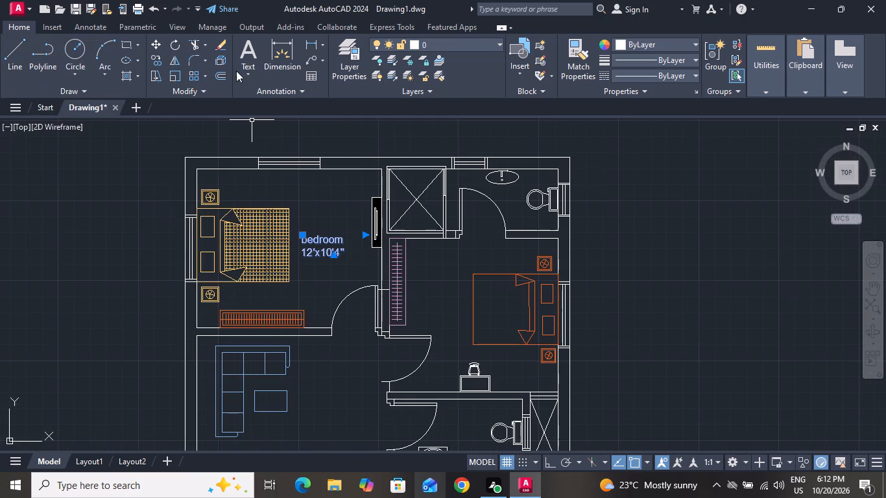
pyautogui.click(154, 60)
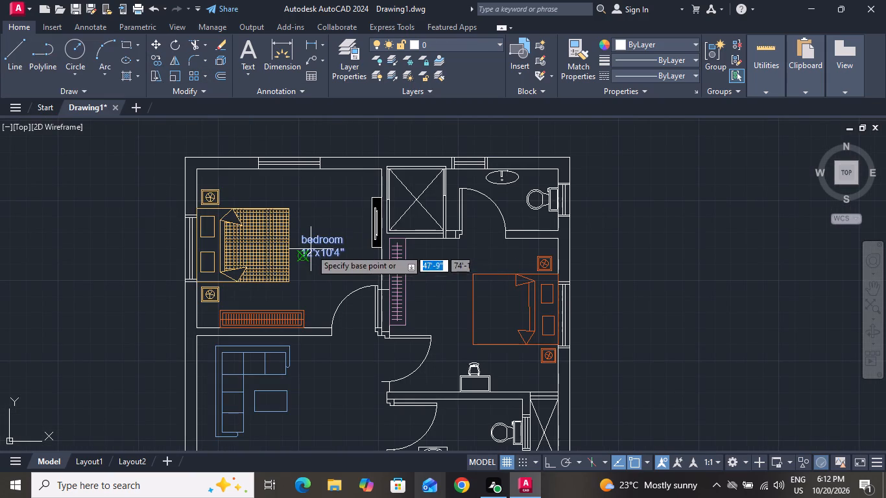
pyautogui.click(311, 248)
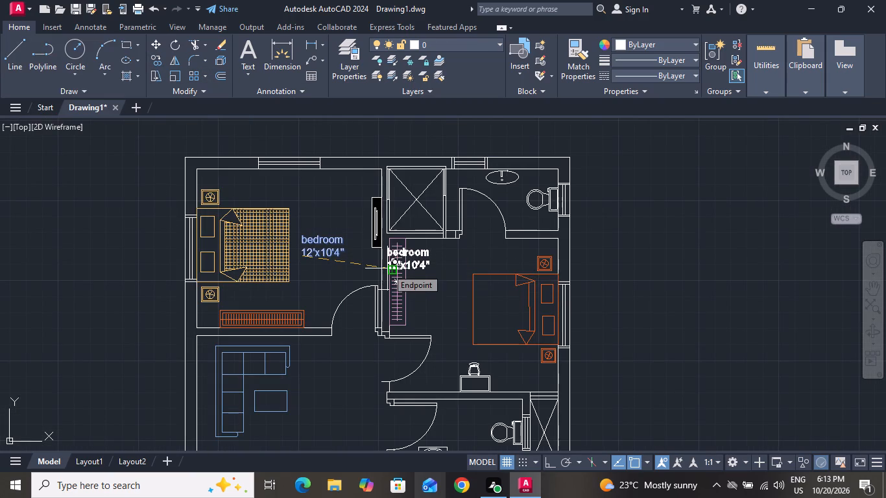
pyautogui.click(481, 208)
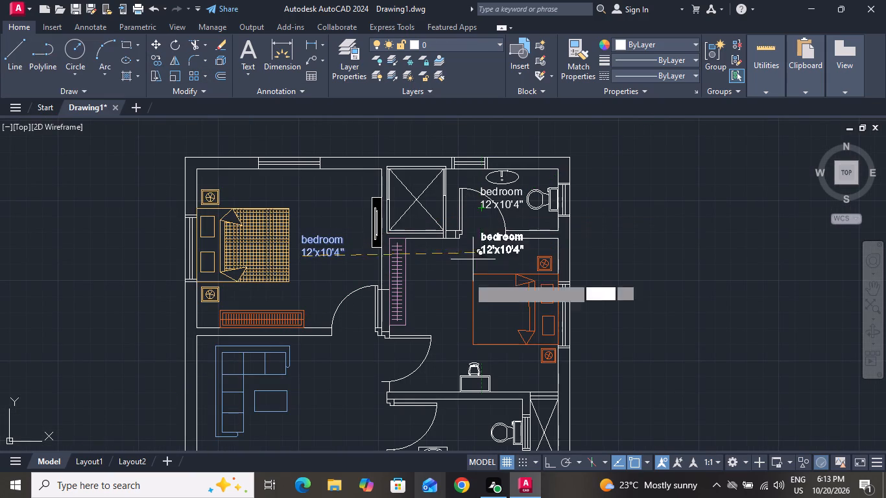
pyautogui.click(422, 311)
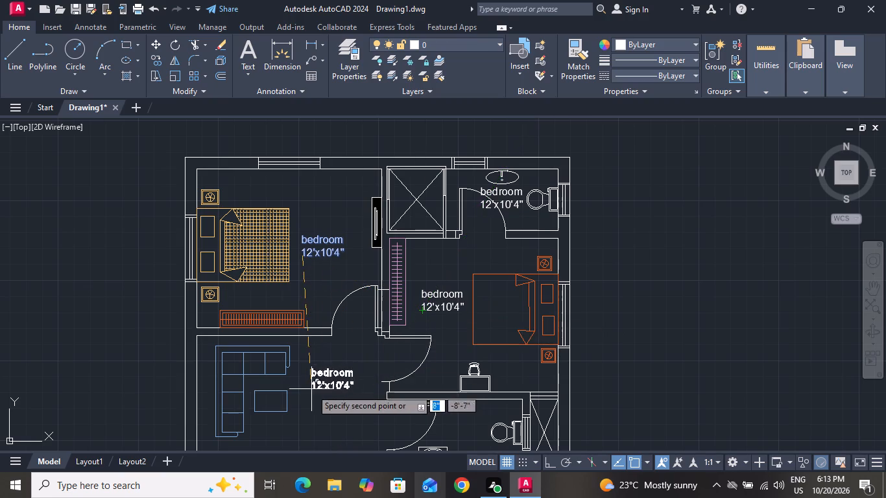
pyautogui.scroll(-2, 311, 389)
pyautogui.scroll(2, 294, 427)
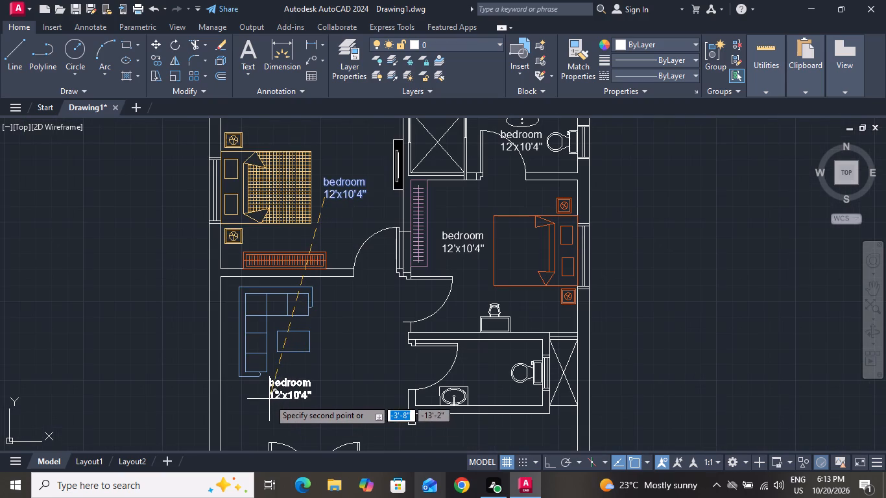
pyautogui.click(269, 399)
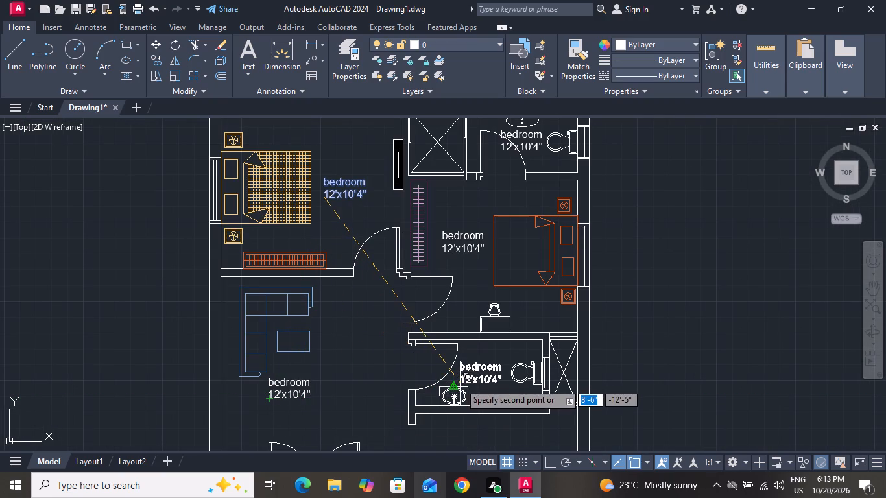
pyautogui.click(460, 383)
# Place further copies of the bedroom label in the kitchen, beside the car, and just above the plan's top outer wall.
pyautogui.scroll(-2, 473, 324)
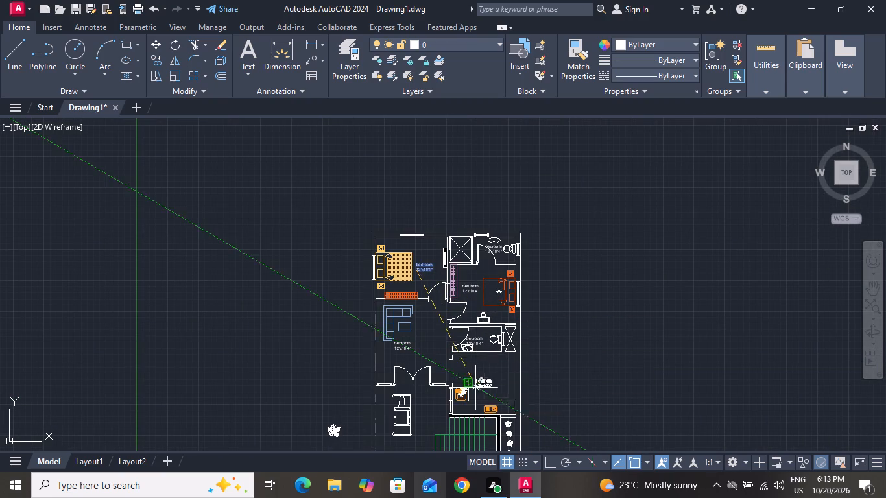
pyautogui.click(483, 386)
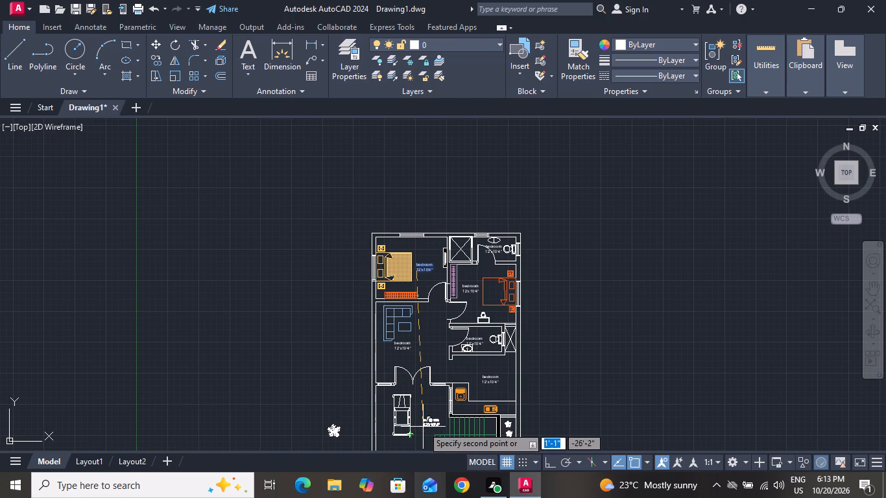
pyautogui.click(423, 426)
pyautogui.scroll(-1, 423, 426)
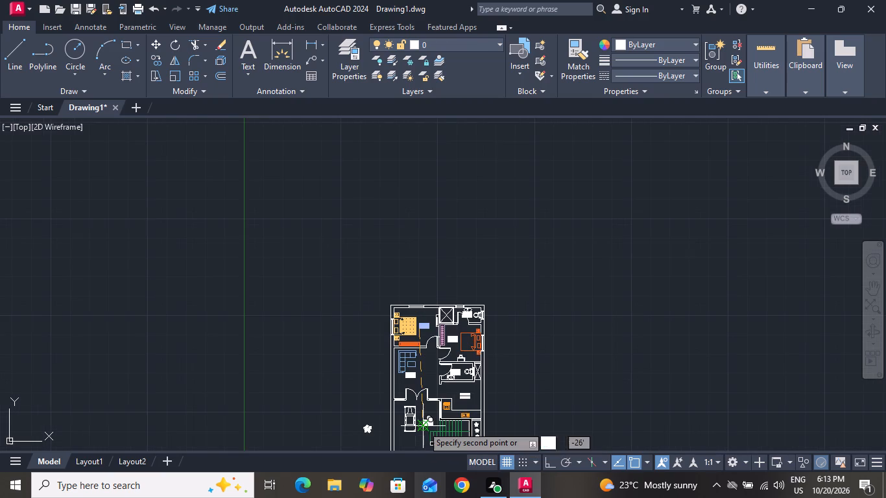
pyautogui.click(430, 298)
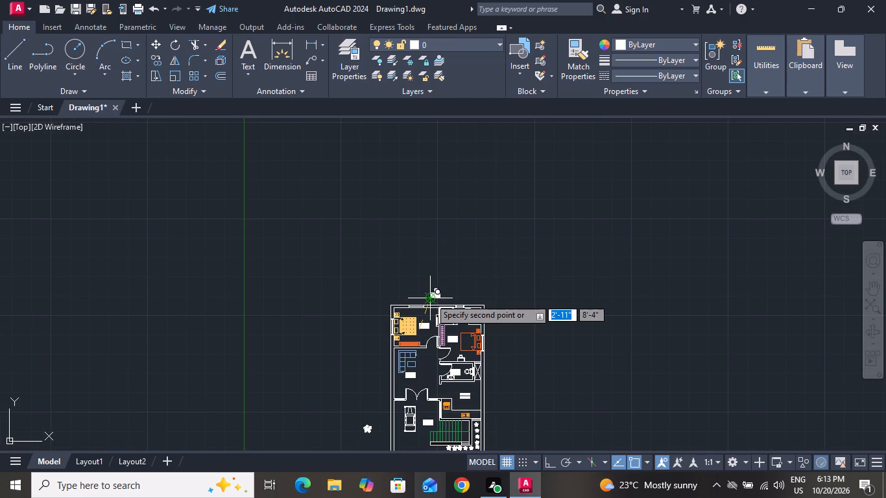
pyautogui.rightClick(430, 298)
pyautogui.click(468, 136)
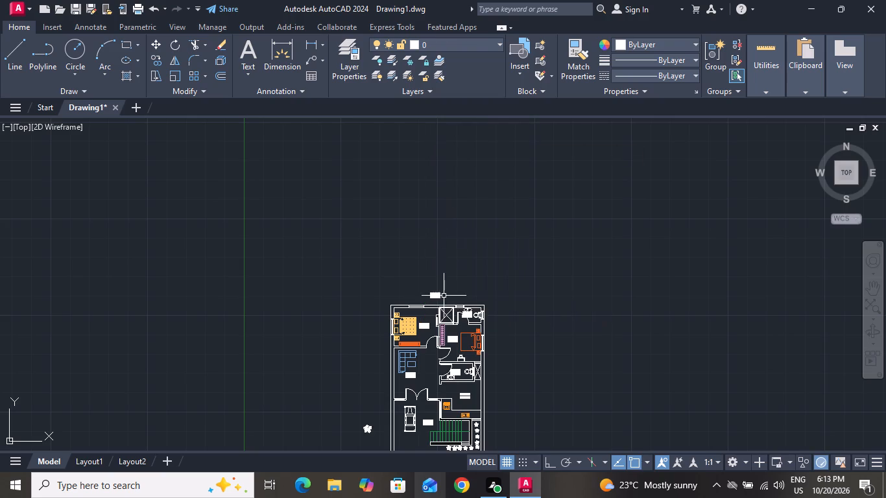
# Change the room name in the upper bathroom's label to "toilet".
pyautogui.scroll(2, 453, 303)
pyautogui.scroll(3, 499, 351)
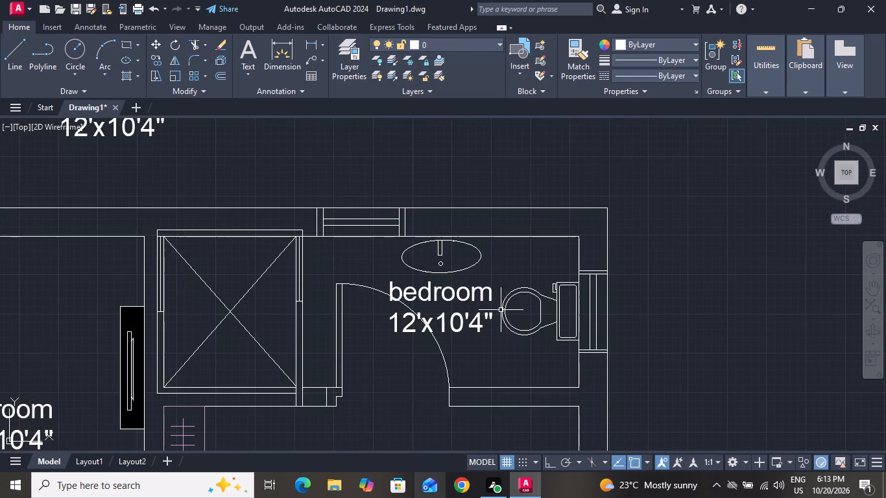
pyautogui.scroll(1, 501, 310)
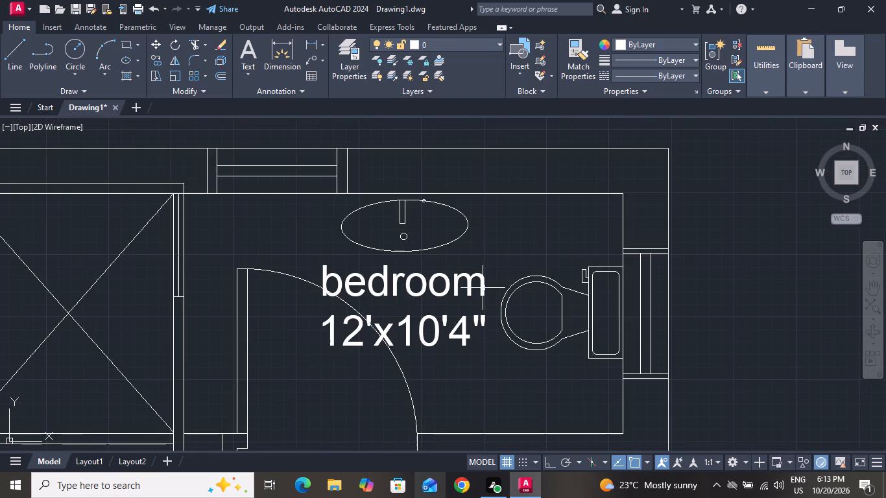
pyautogui.doubleClick(482, 290)
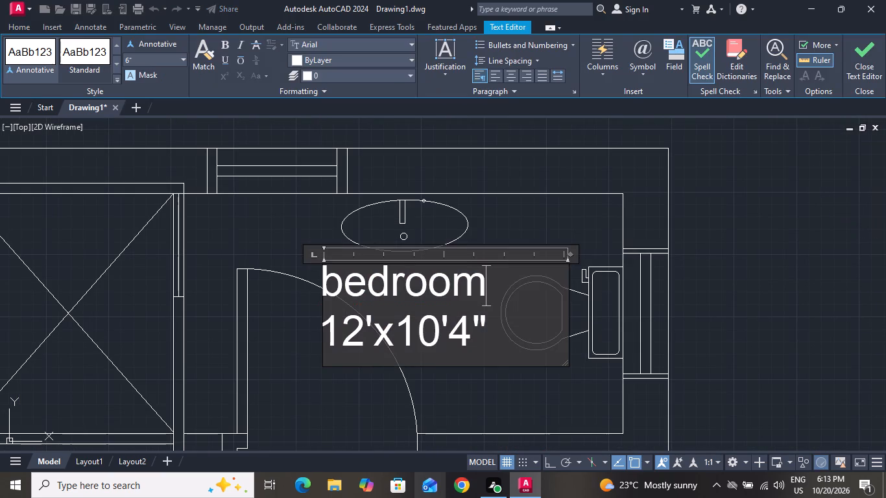
pyautogui.press('BackSpace')
pyautogui.press('BackSpace')
pyautogui.press('BackSpace')
pyautogui.press('BackSpace')
pyautogui.press('BackSpace')
pyautogui.press('BackSpace')
pyautogui.press('BackSpace')
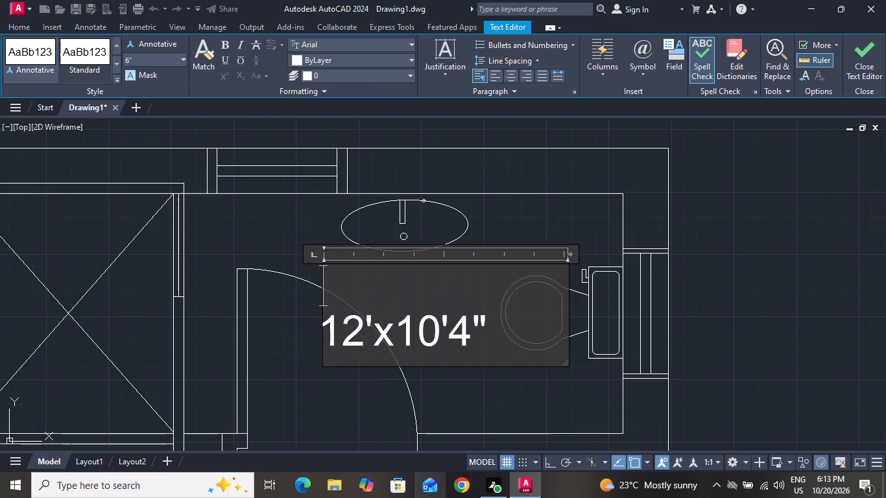
pyautogui.press('t')
pyautogui.write('oilet')
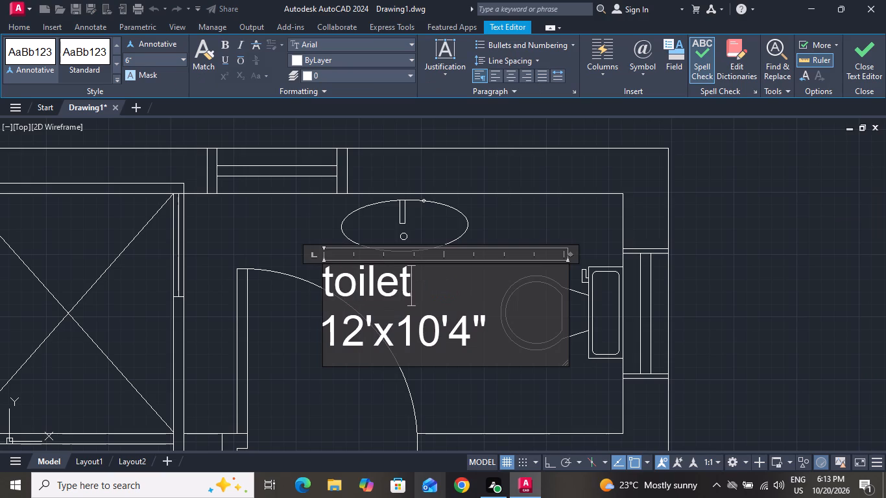
# Change the size line of the upper bathroom's toilet label to 8'4"x4'0".
pyautogui.click(509, 335)
pyautogui.press('BackSpace')
pyautogui.press('BackSpace')
pyautogui.press('BackSpace')
pyautogui.press('BackSpace')
pyautogui.press('BackSpace')
pyautogui.press('BackSpace')
pyautogui.press('BackSpace')
pyautogui.press('BackSpace')
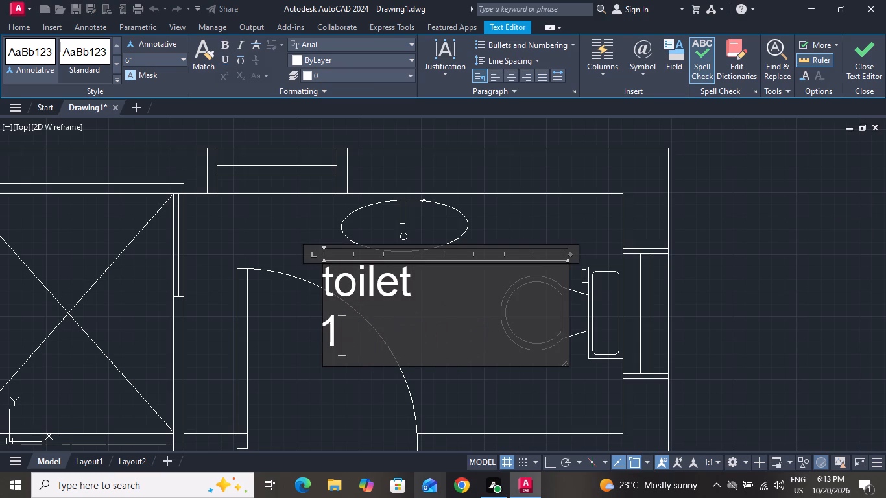
pyautogui.press('BackSpace')
pyautogui.write("8'4")
pyautogui.hotkey('shift', '"')
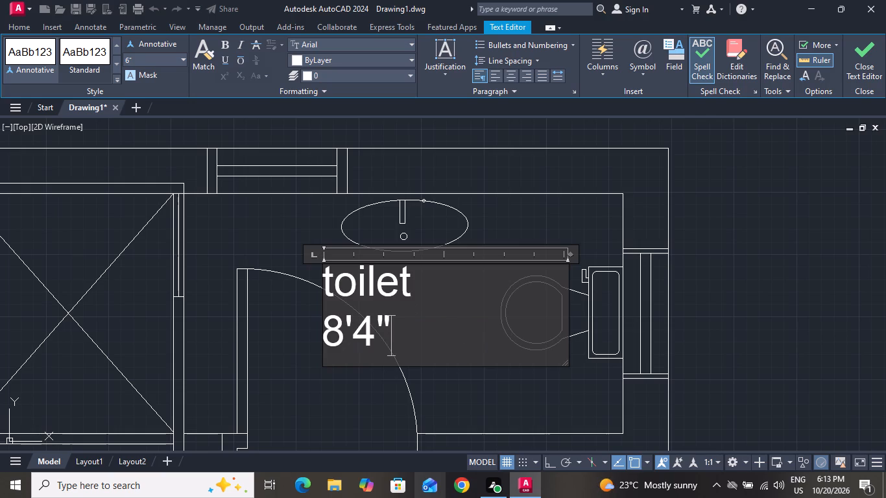
pyautogui.press('x')
pyautogui.write("4'0")
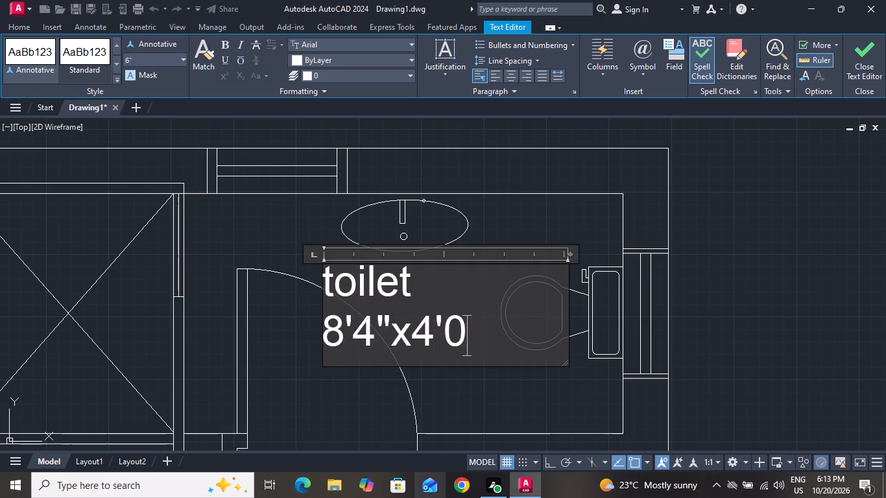
pyautogui.hotkey('shift', '"')
pyautogui.click(398, 402)
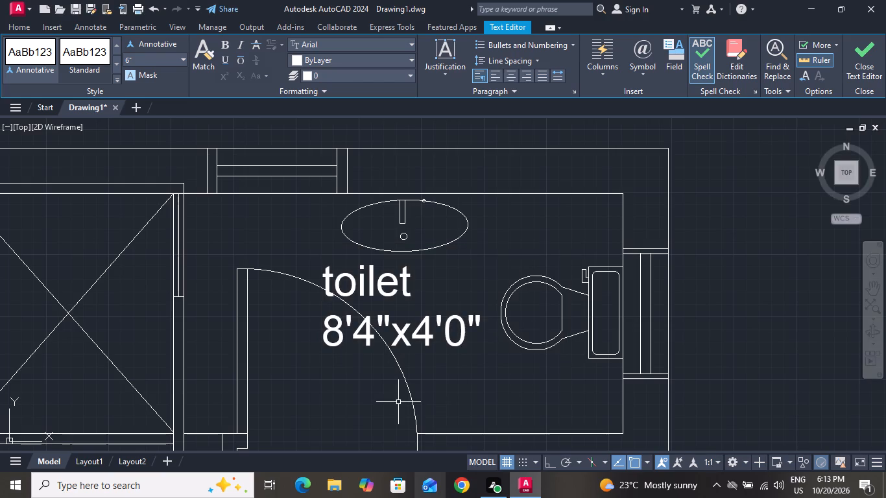
# Change the size line of the label in the orange-bed bedroom to 11'4"x10'0".
pyautogui.scroll(-2, 398, 397)
pyautogui.scroll(-3, 418, 318)
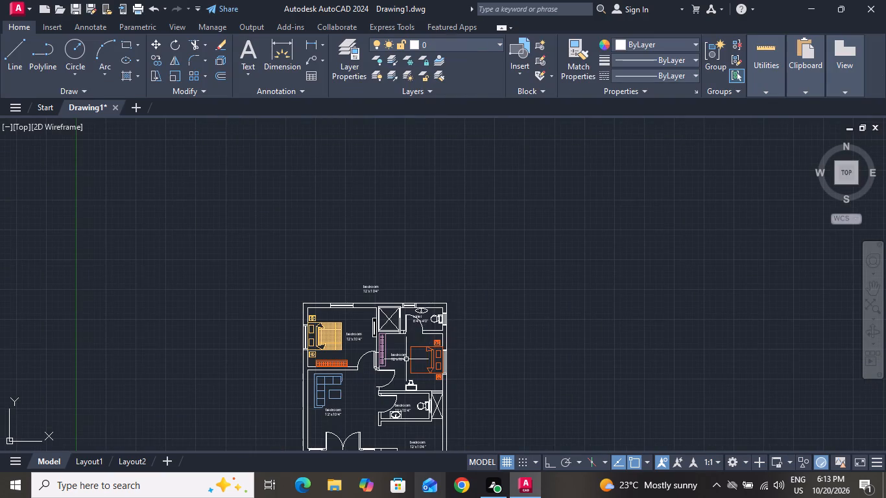
pyautogui.scroll(4, 406, 362)
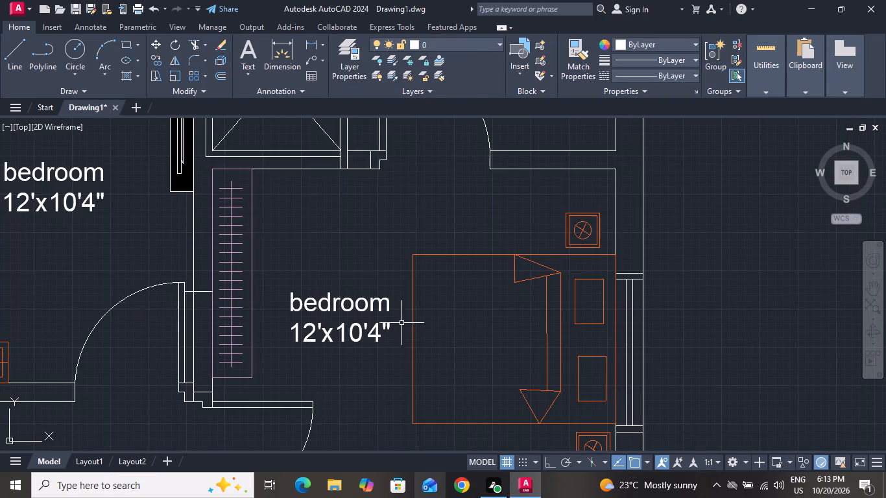
pyautogui.doubleClick(386, 326)
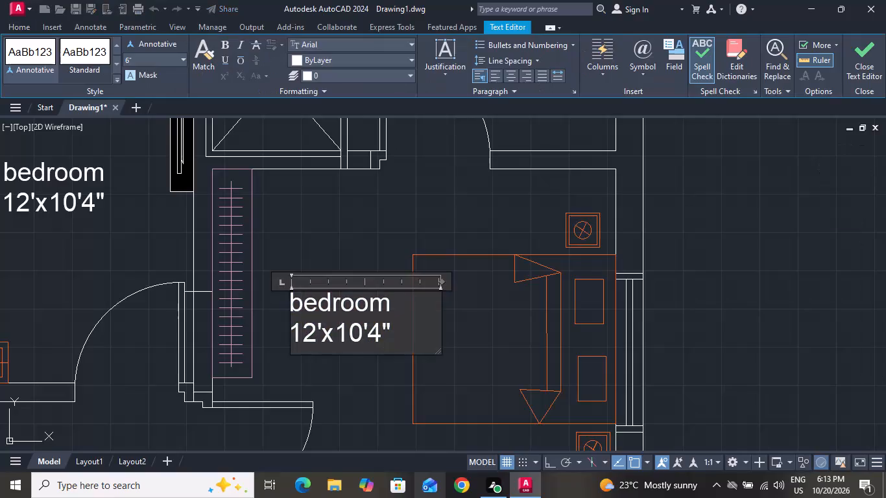
pyautogui.click(396, 327)
pyautogui.press('BackSpace')
pyautogui.press('BackSpace')
pyautogui.press('BackSpace')
pyautogui.press('BackSpace')
pyautogui.press('BackSpace')
pyautogui.press('BackSpace')
pyautogui.press('BackSpace')
pyautogui.press('BackSpace')
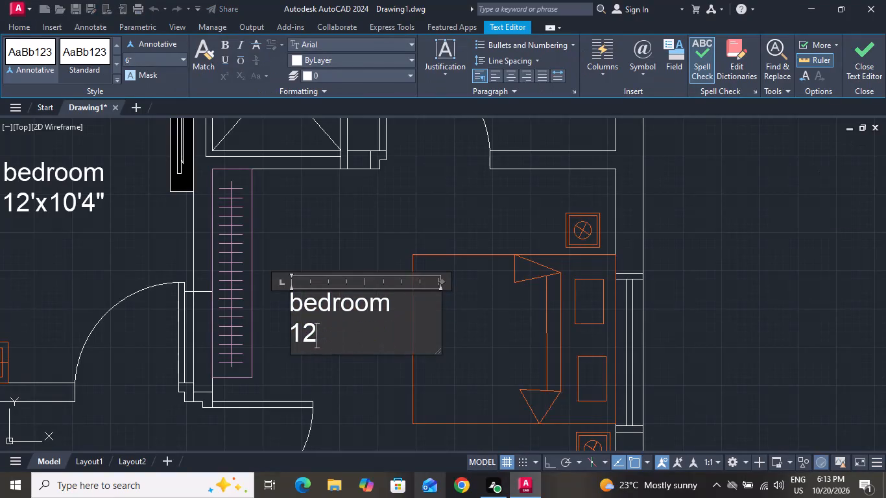
pyautogui.press('BackSpace')
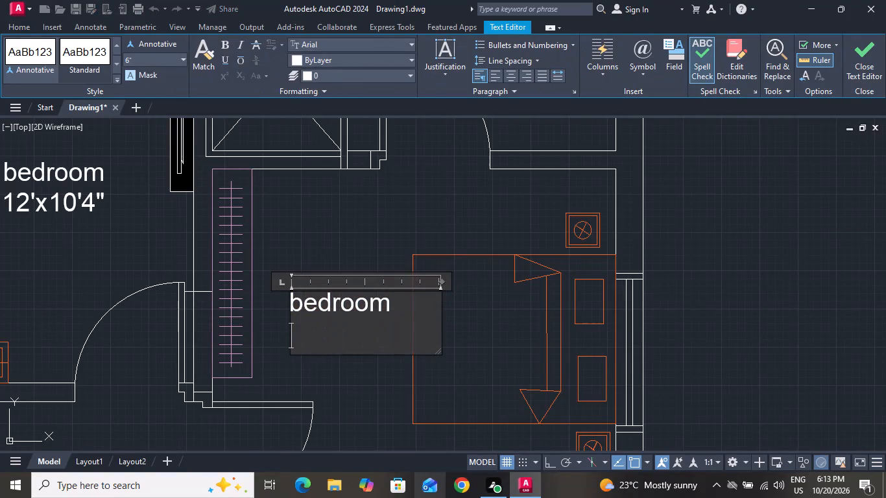
pyautogui.write('11')
pyautogui.write("'4")
pyautogui.hotkey('shift', '"')
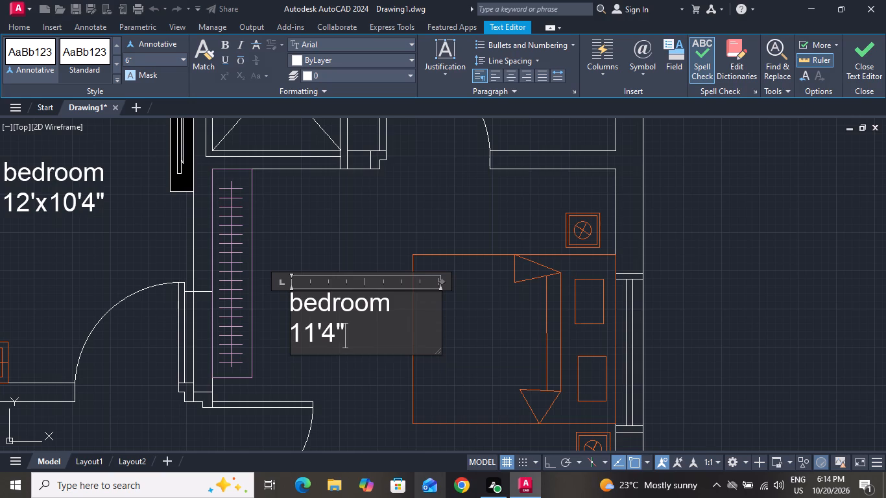
pyautogui.press('x')
pyautogui.write('10\'0"')
pyautogui.click(350, 237)
# Change the room name in the lower bathroom's label to "toilet".
pyautogui.scroll(-1, 357, 235)
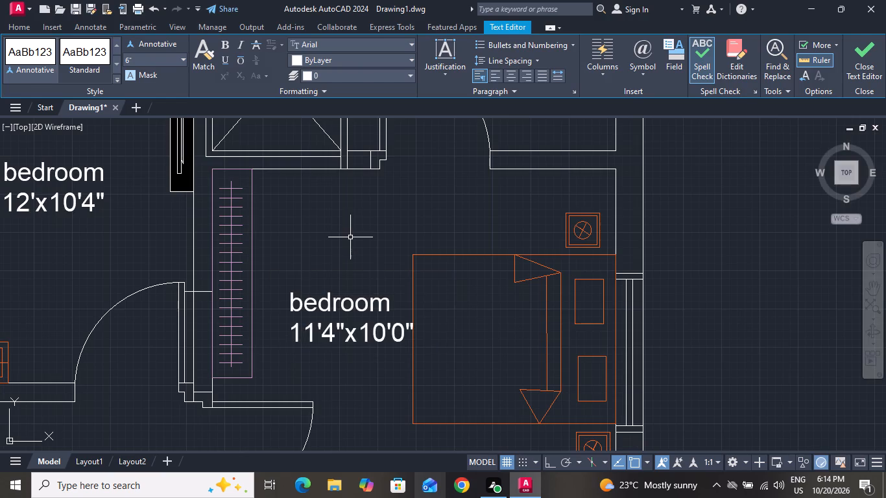
pyautogui.scroll(-3, 363, 237)
pyautogui.scroll(4, 369, 308)
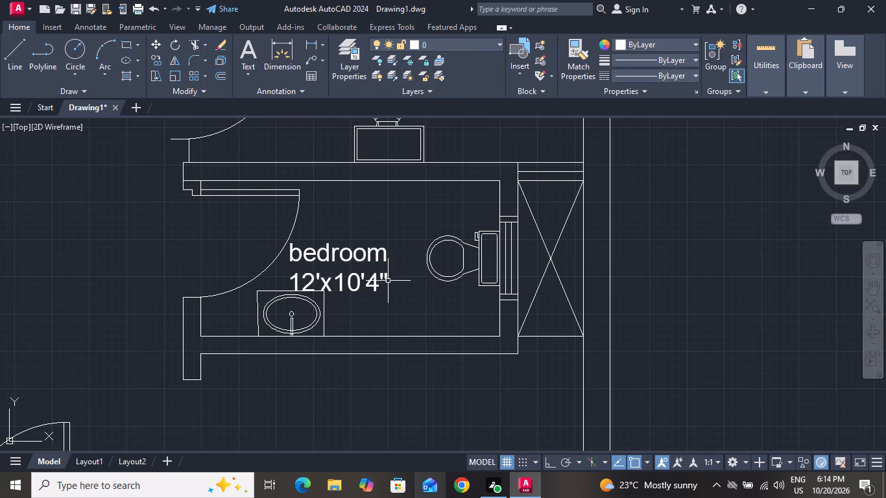
pyautogui.doubleClick(385, 254)
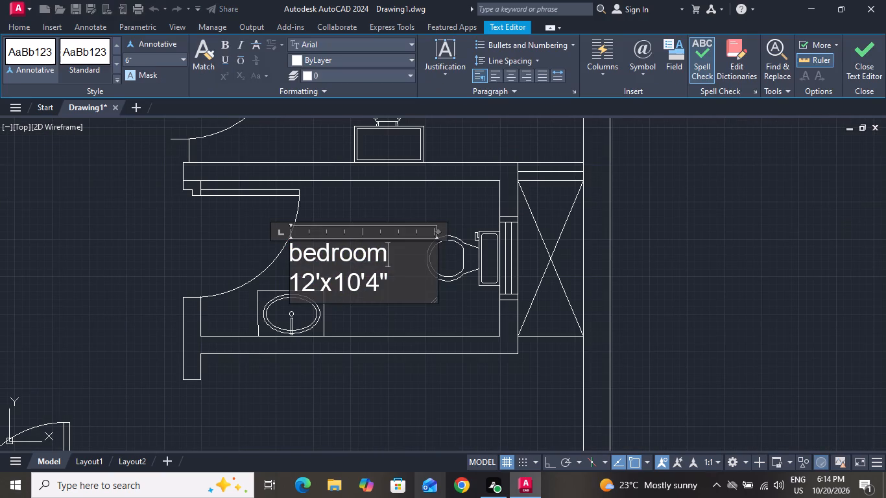
pyautogui.press('BackSpace')
pyautogui.press('BackSpace')
pyautogui.press('BackSpace')
pyautogui.press('BackSpace')
pyautogui.press('BackSpace')
pyautogui.press('BackSpace')
pyautogui.press('BackSpace')
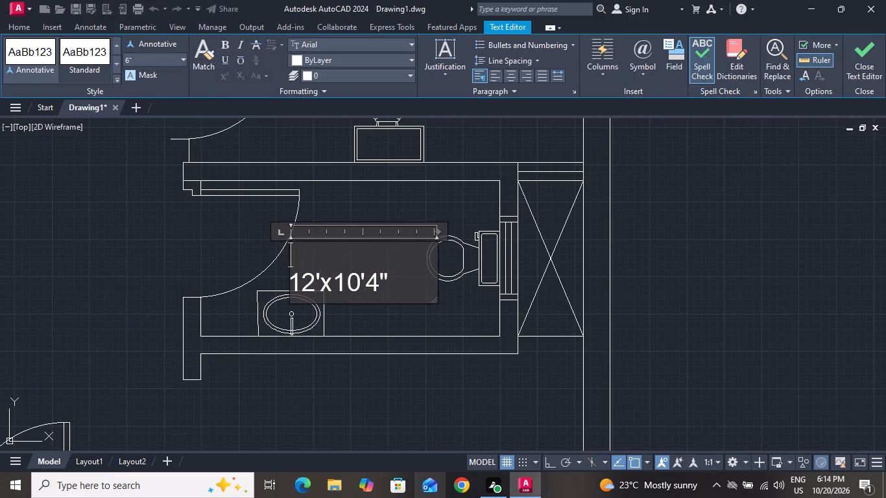
pyautogui.write('toilet')
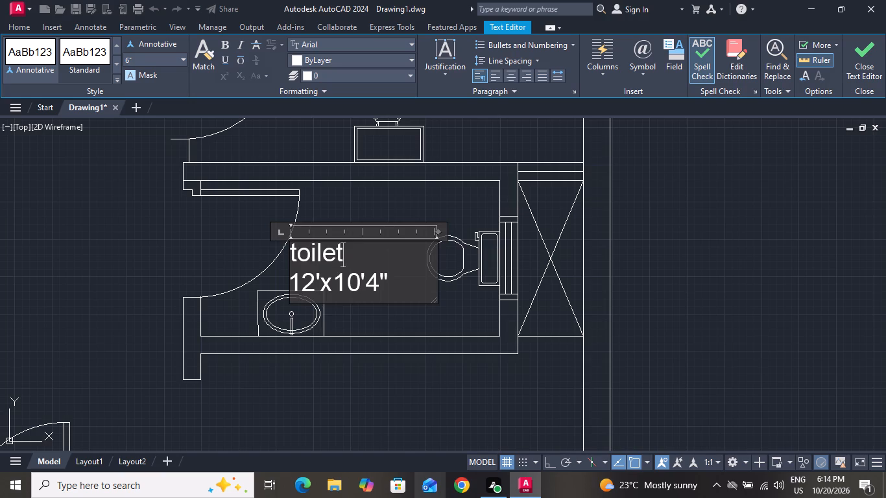
# Change the size line of the lower bathroom's toilet label to 8'4"x4'4".
pyautogui.click(411, 285)
pyautogui.press('BackSpace')
pyautogui.press('BackSpace')
pyautogui.press('BackSpace')
pyautogui.press('BackSpace')
pyautogui.press('BackSpace')
pyautogui.press('BackSpace')
pyautogui.press('BackSpace')
pyautogui.press('BackSpace')
pyautogui.press('BackSpace')
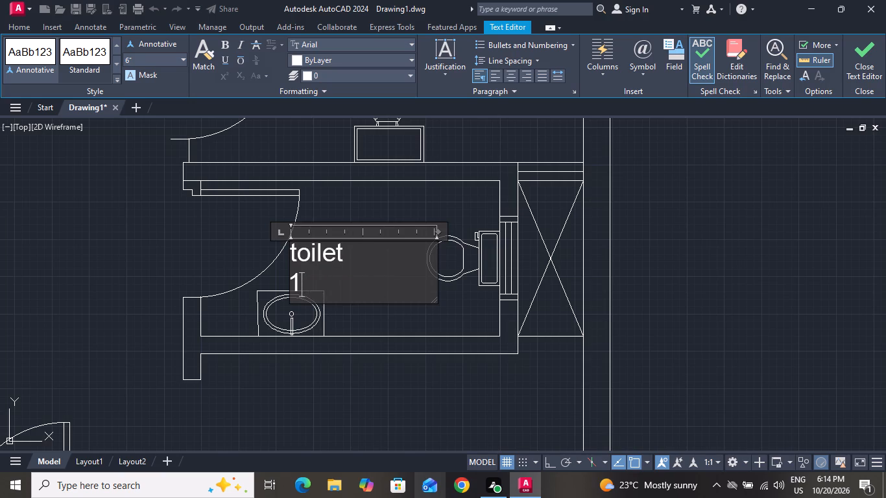
pyautogui.press('BackSpace')
pyautogui.press('Return')
pyautogui.press('8')
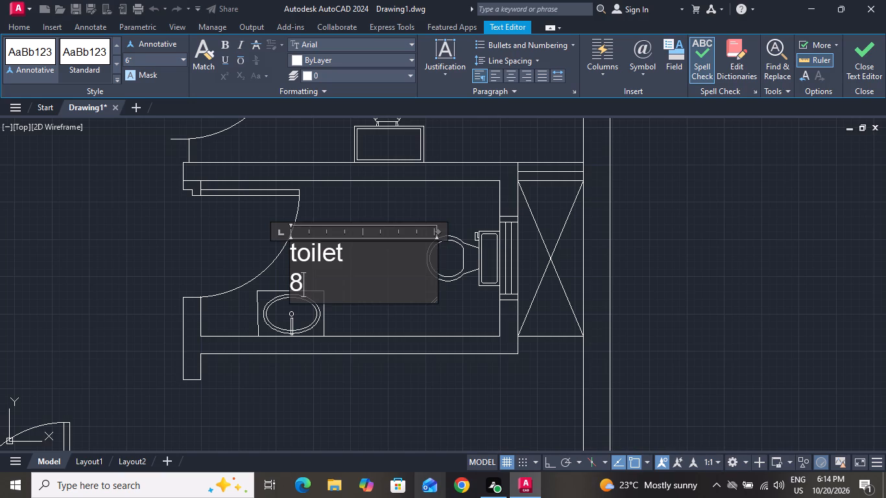
pyautogui.press("'")
pyautogui.press('4')
pyautogui.hotkey('shift', '"')
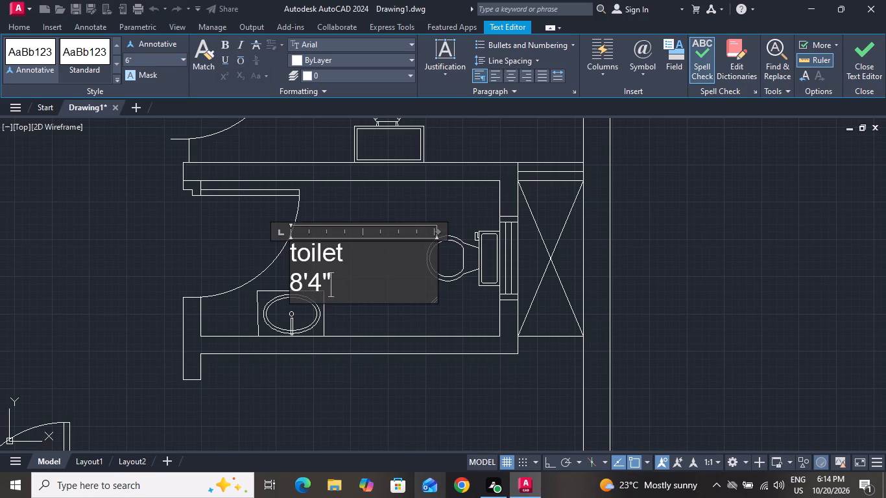
pyautogui.press('x')
pyautogui.write("4'4")
pyautogui.hotkey('shift', '"')
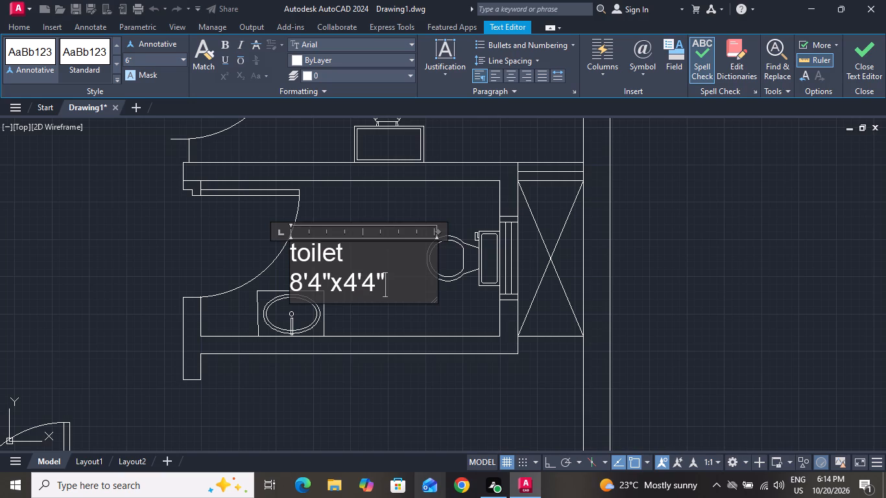
pyautogui.click(416, 203)
# Change the room name in the label beside the orange sink, below the lower bathroom, to "kitchen".
pyautogui.scroll(-1, 424, 208)
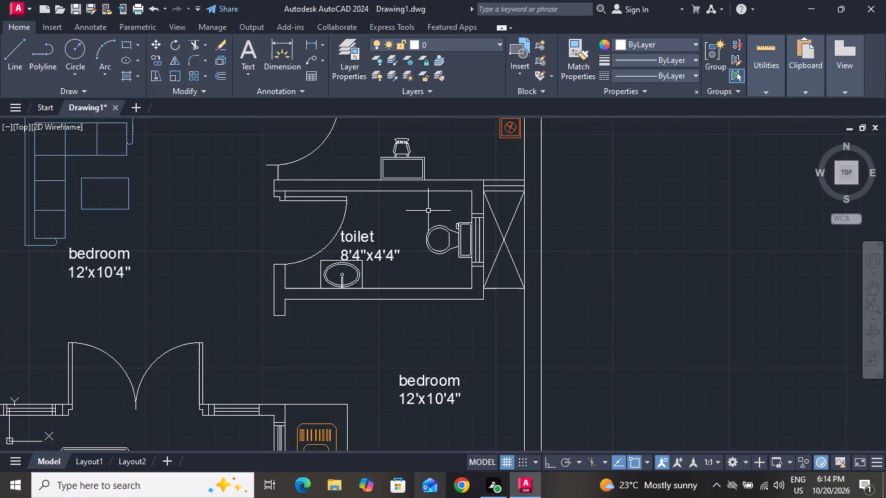
pyautogui.scroll(-1, 431, 214)
pyautogui.scroll(2, 446, 335)
pyautogui.tripleClick(451, 296)
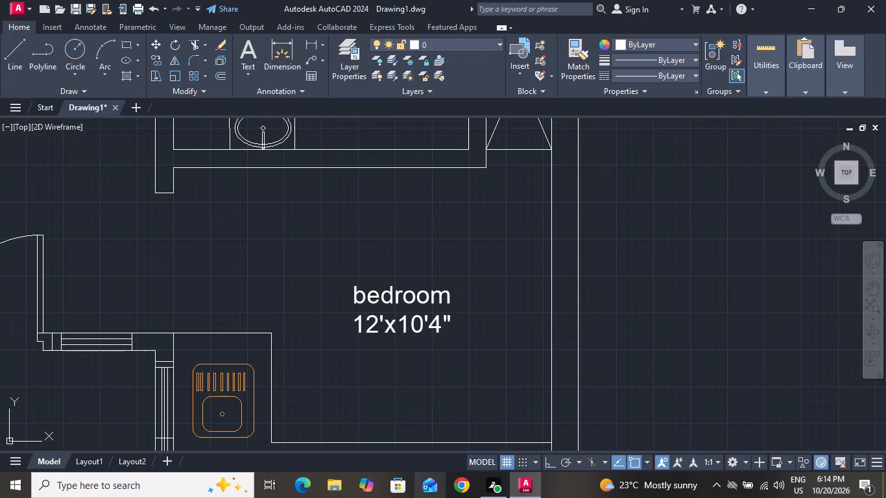
pyautogui.click(450, 299)
pyautogui.doubleClick(450, 303)
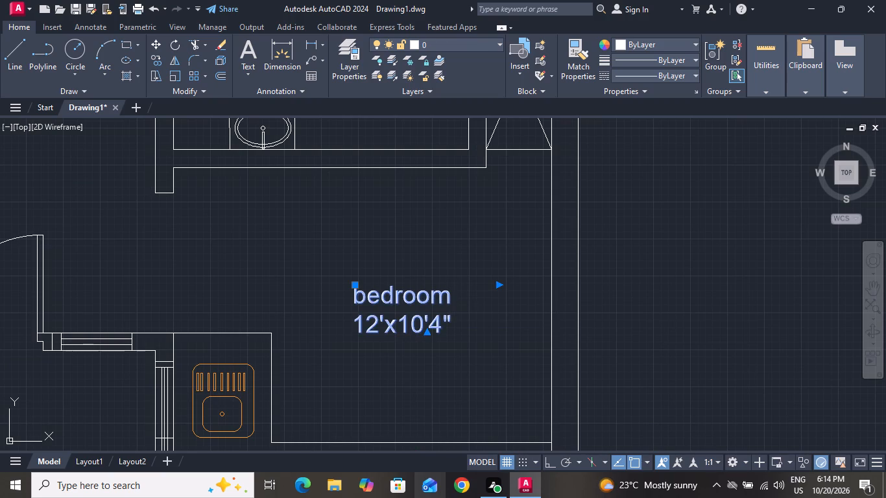
pyautogui.press('BackSpace')
pyautogui.press('BackSpace')
pyautogui.press('BackSpace')
pyautogui.press('BackSpace')
pyautogui.press('BackSpace')
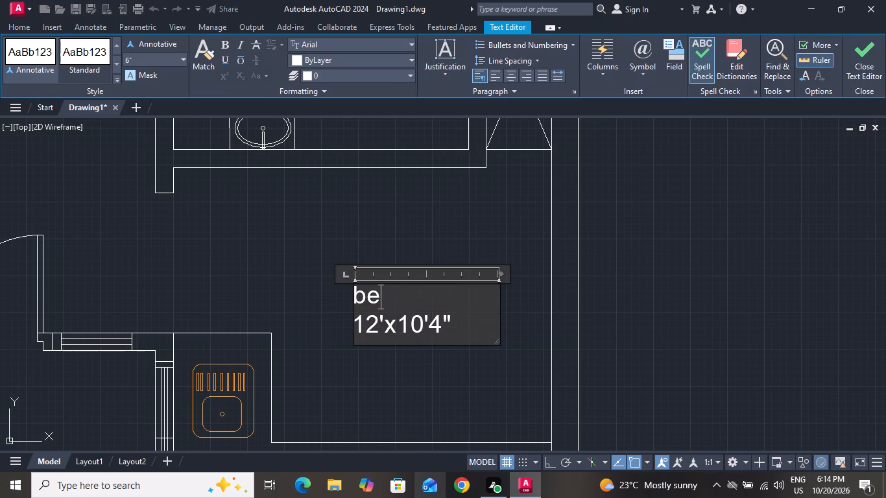
pyautogui.press('BackSpace')
pyautogui.press('BackSpace')
pyautogui.write('ki')
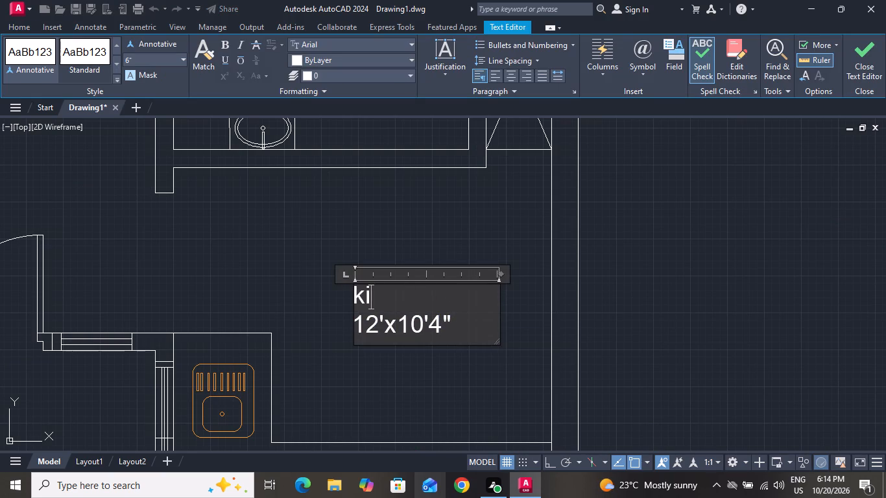
pyautogui.write('tche')
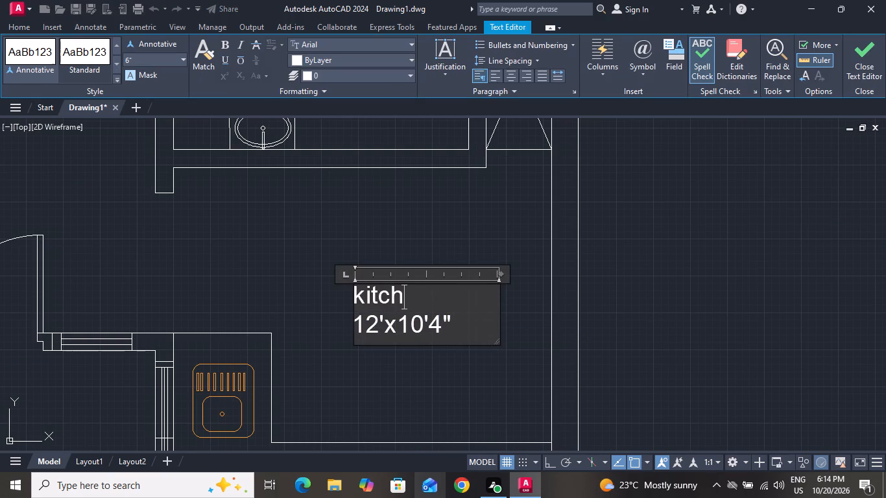
pyautogui.press('n')
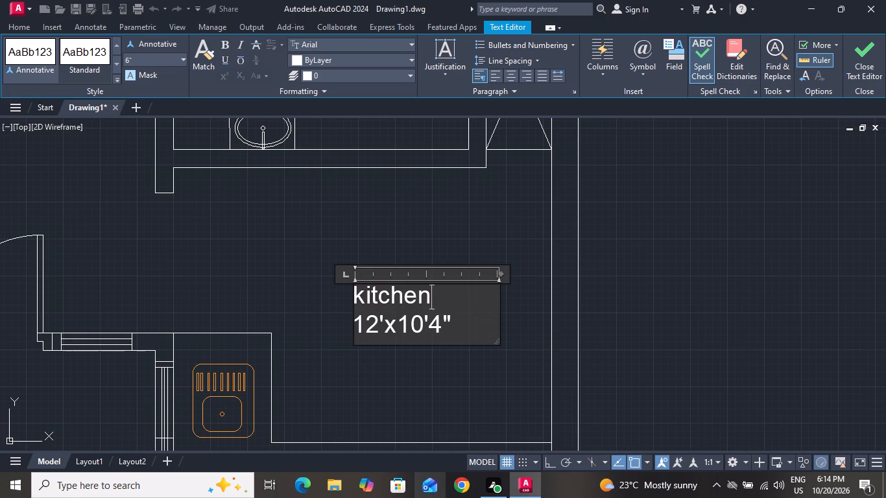
# Change the size line of the kitchen label to 11'4"x10'0".
pyautogui.click(464, 326)
pyautogui.press('BackSpace')
pyautogui.press('BackSpace')
pyautogui.press('BackSpace')
pyautogui.press('BackSpace')
pyautogui.press('BackSpace')
pyautogui.press('BackSpace')
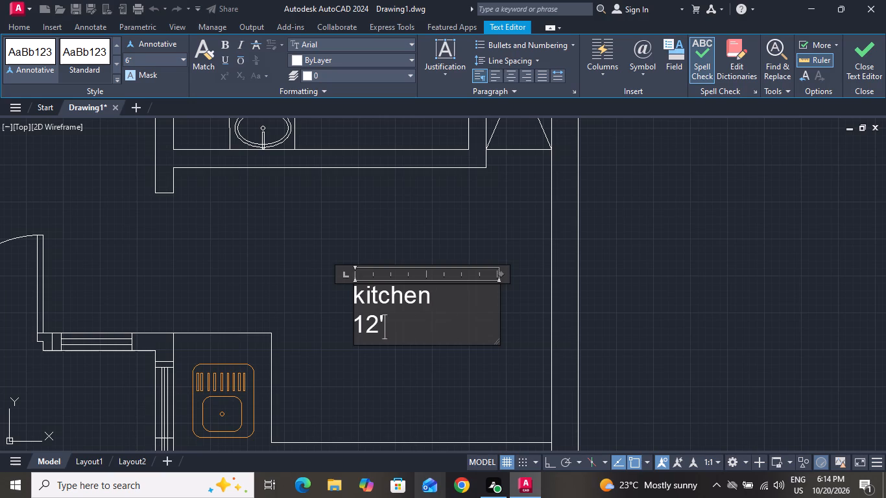
pyautogui.press('BackSpace')
pyautogui.press('BackSpace')
pyautogui.press('BackSpace')
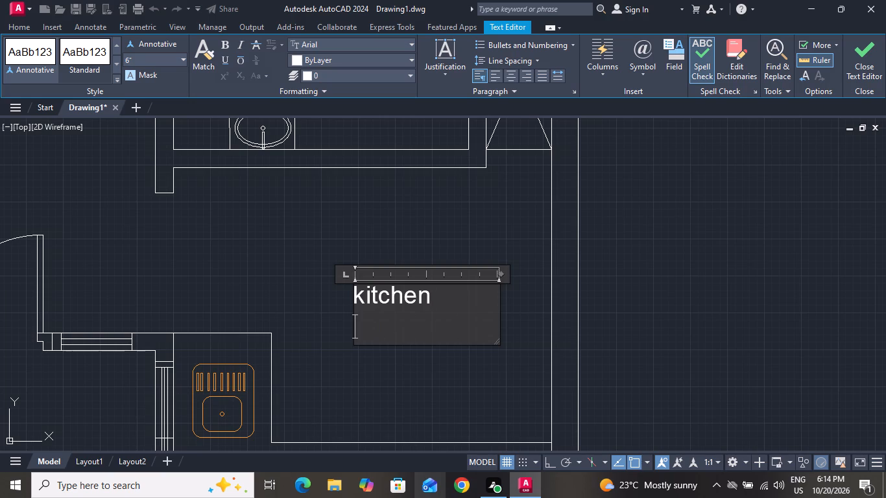
pyautogui.write('11')
pyautogui.write("'4")
pyautogui.hotkey('shift', '"')
pyautogui.press('x')
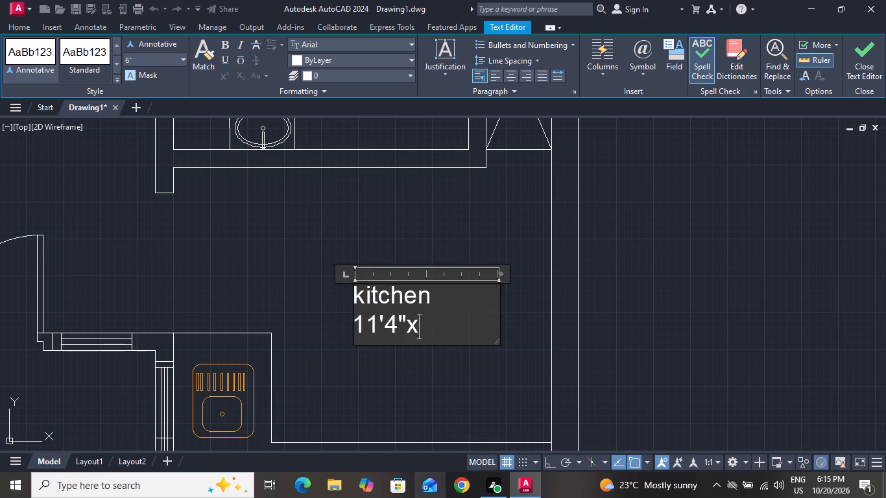
pyautogui.write("10'0")
pyautogui.hotkey('shift', '"')
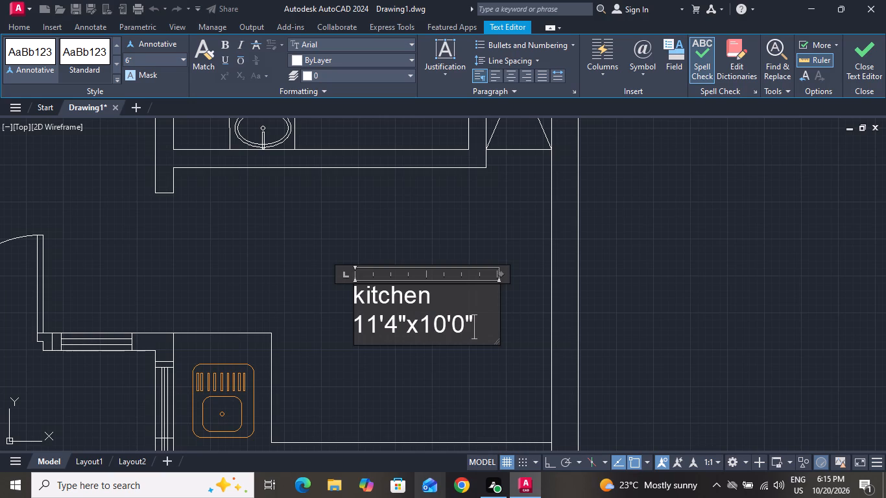
pyautogui.click(310, 259)
# Change the room name in the label below the blue sofa to "living room".
pyautogui.scroll(-2, 318, 267)
pyautogui.scroll(3, 129, 189)
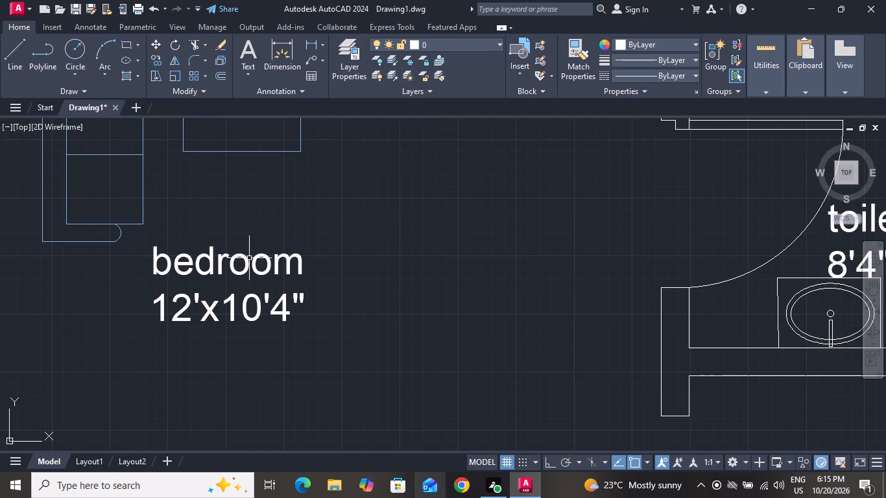
pyautogui.doubleClick(298, 265)
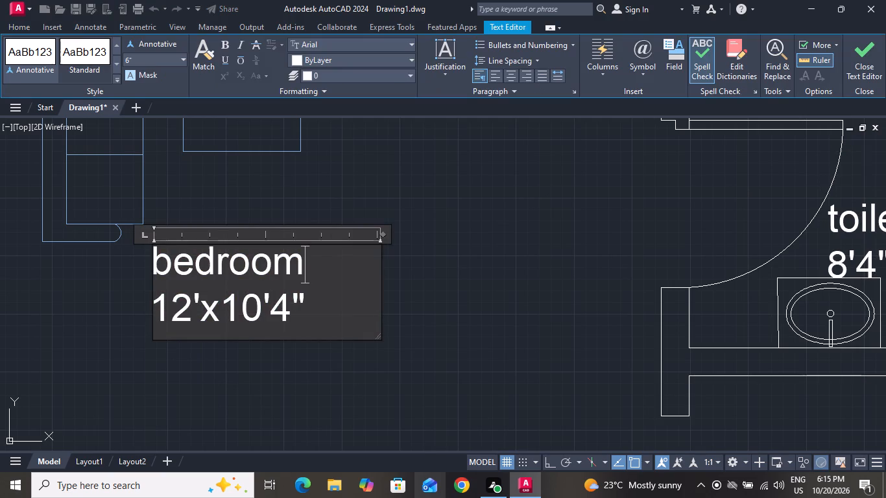
pyautogui.press('BackSpace')
pyautogui.press('BackSpace')
pyautogui.press('BackSpace')
pyautogui.press('BackSpace')
pyautogui.press('BackSpace')
pyautogui.press('BackSpace')
pyautogui.press('BackSpace')
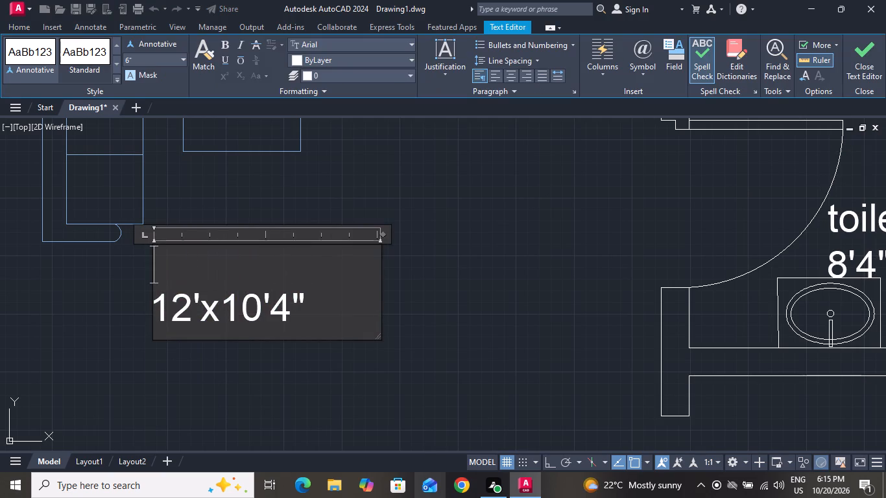
pyautogui.press('BackSpace')
pyautogui.press('BackSpace')
pyautogui.write('living ro')
pyautogui.write('om')
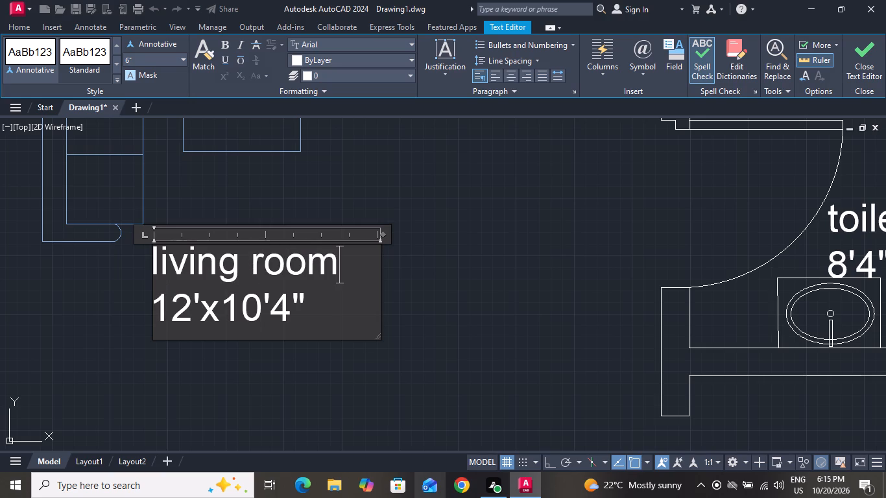
# Change the size line of the living room label to 12'4"x13'8".
pyautogui.click(333, 320)
pyautogui.press('BackSpace')
pyautogui.press('BackSpace')
pyautogui.press('BackSpace')
pyautogui.press('BackSpace')
pyautogui.press('BackSpace')
pyautogui.press('BackSpace')
pyautogui.press('BackSpace')
pyautogui.press('BackSpace')
pyautogui.press('BackSpace')
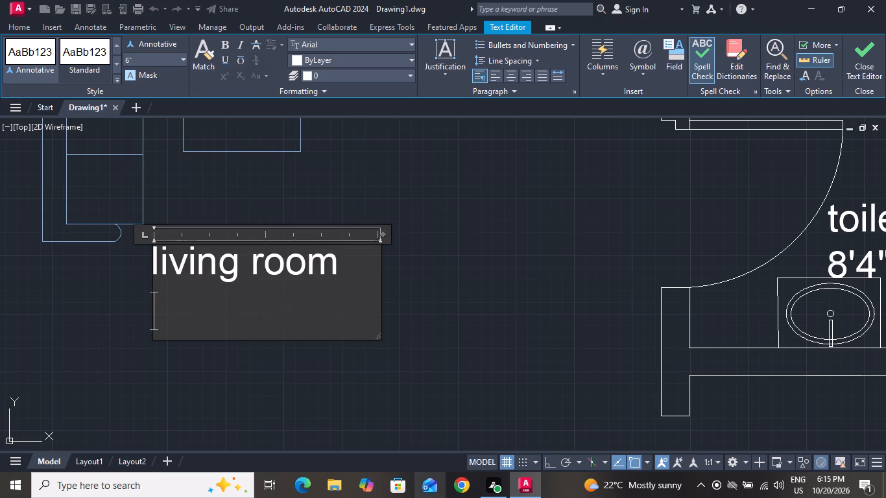
pyautogui.write("12'4")
pyautogui.hotkey('shift', '"')
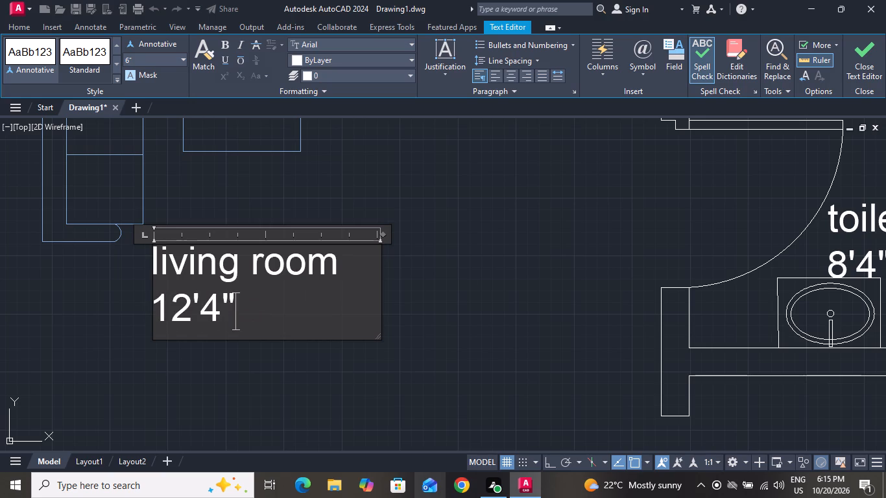
pyautogui.press('x')
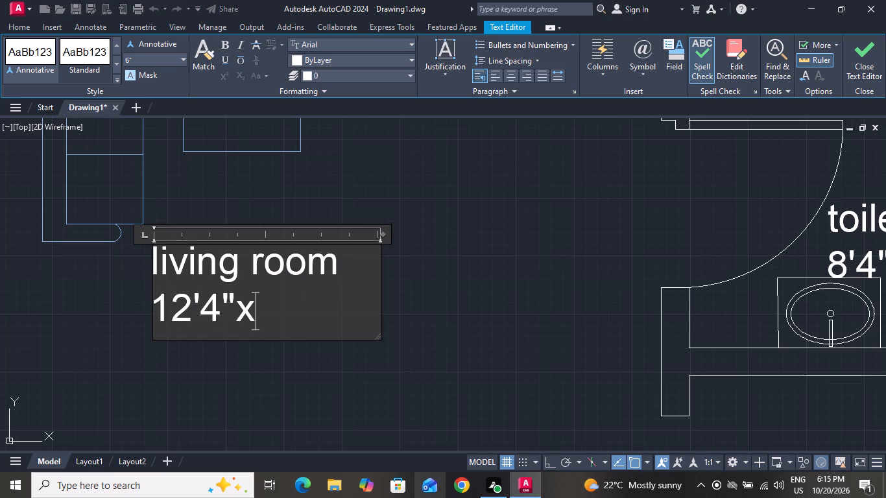
pyautogui.write('13')
pyautogui.press("'")
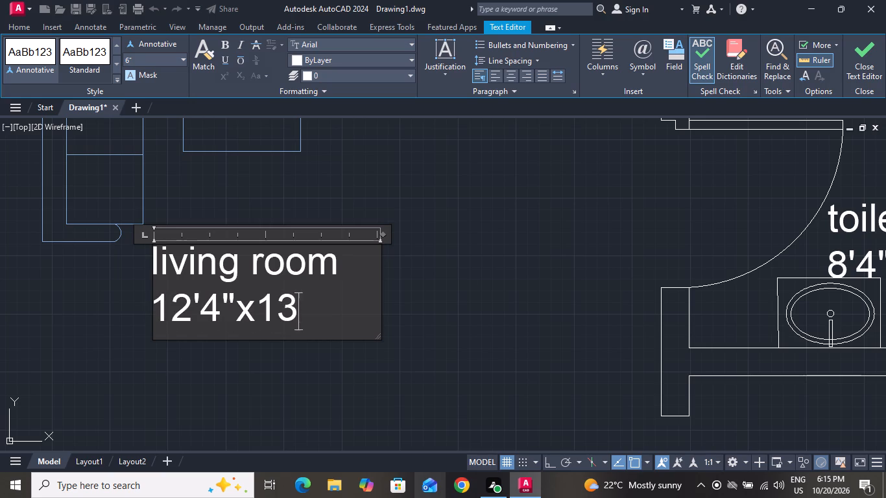
pyautogui.press('8')
pyautogui.hotkey('shift', '"')
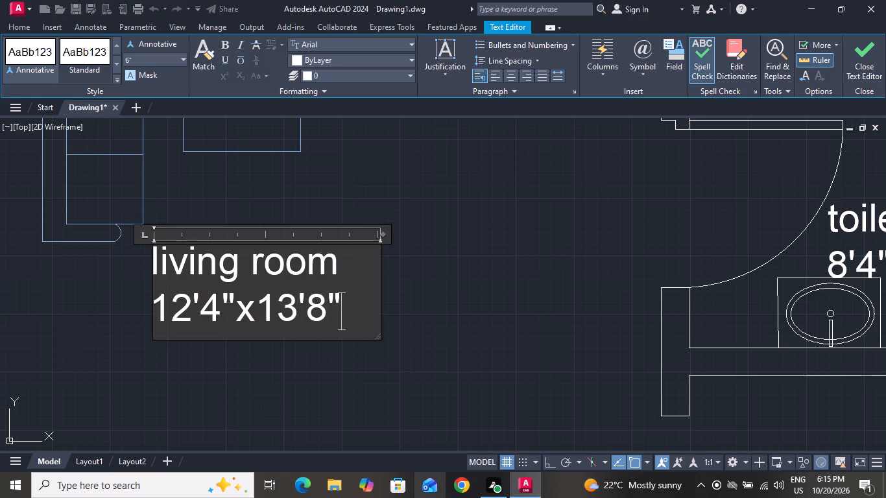
pyautogui.click(450, 266)
# Change the room name in the label between the car and the green staircase to "porch".
pyautogui.scroll(-3, 451, 266)
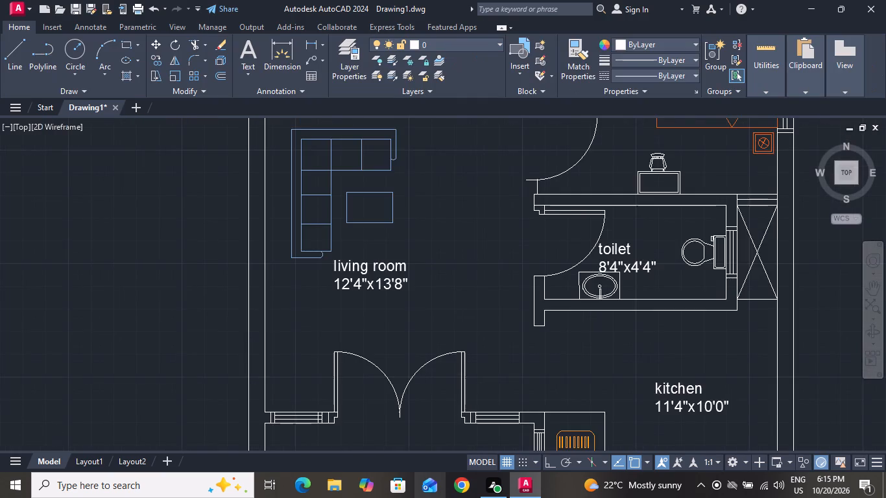
pyautogui.scroll(-4, 455, 275)
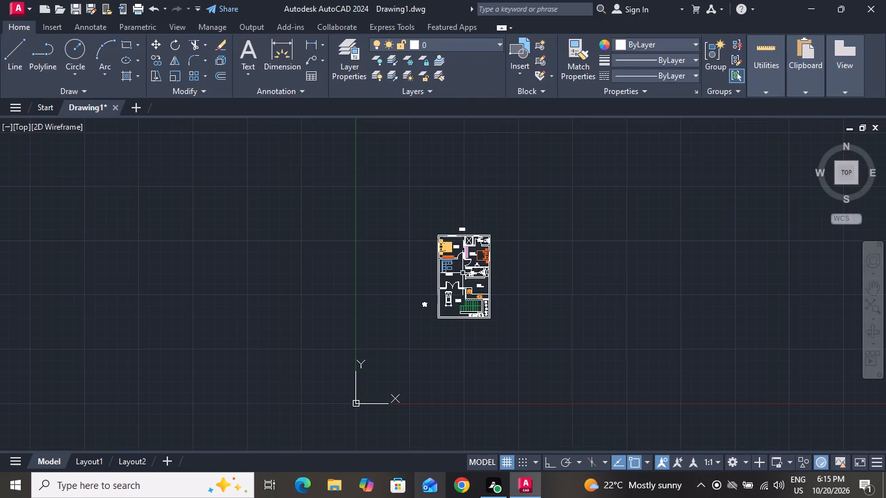
pyautogui.scroll(4, 475, 300)
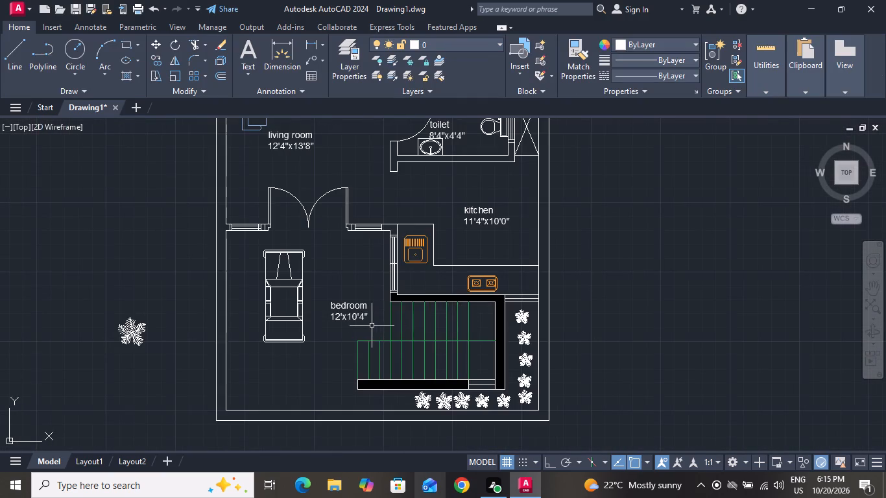
pyautogui.scroll(3, 372, 326)
pyautogui.doubleClick(342, 253)
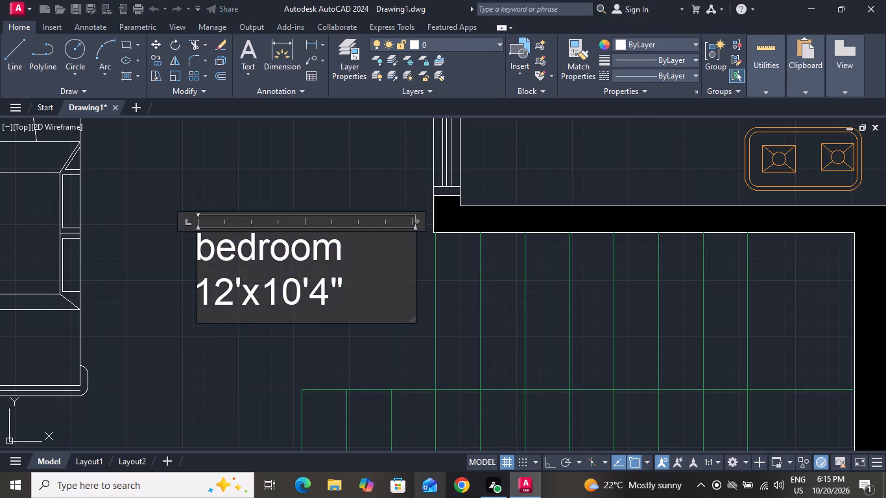
pyautogui.press('BackSpace')
pyautogui.press('BackSpace')
pyautogui.press('BackSpace')
pyautogui.press('BackSpace')
pyautogui.press('BackSpace')
pyautogui.press('BackSpace')
pyautogui.press('BackSpace')
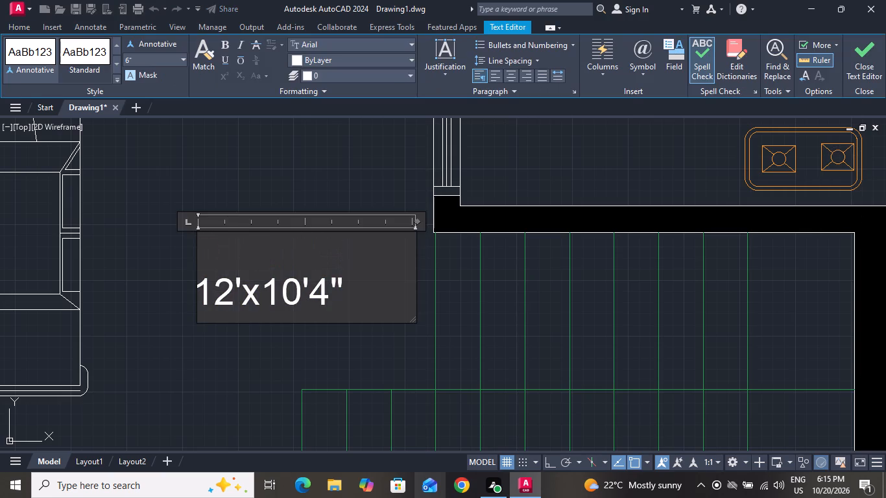
pyautogui.write('porch')
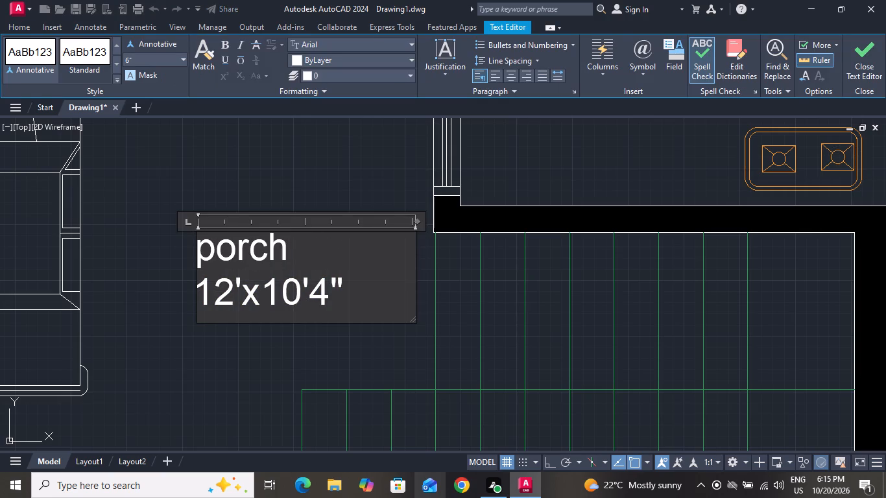
# Change the size line of the porch label to 11'8"x14'4".
pyautogui.click(380, 298)
pyautogui.press('BackSpace')
pyautogui.press('BackSpace')
pyautogui.press('BackSpace')
pyautogui.press('BackSpace')
pyautogui.press('BackSpace')
pyautogui.press('BackSpace')
pyautogui.press('BackSpace')
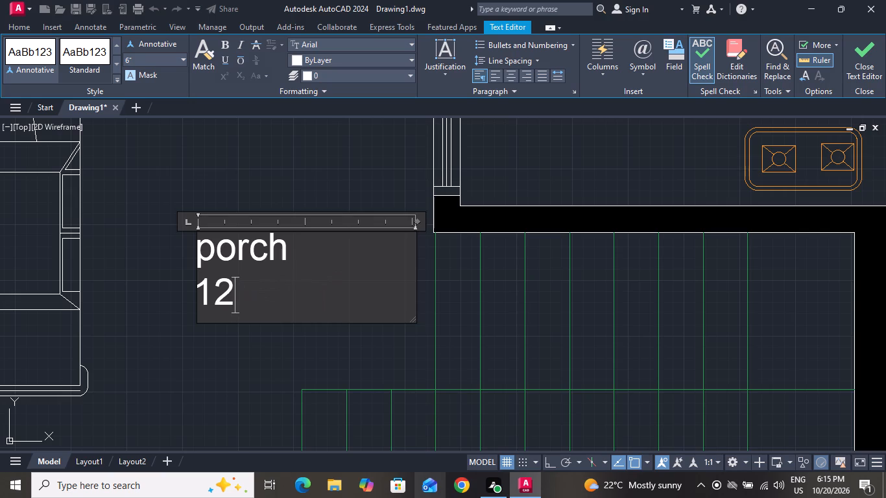
pyautogui.press('BackSpace')
pyautogui.press('BackSpace')
pyautogui.write('11')
pyautogui.press("'")
pyautogui.write('8"x')
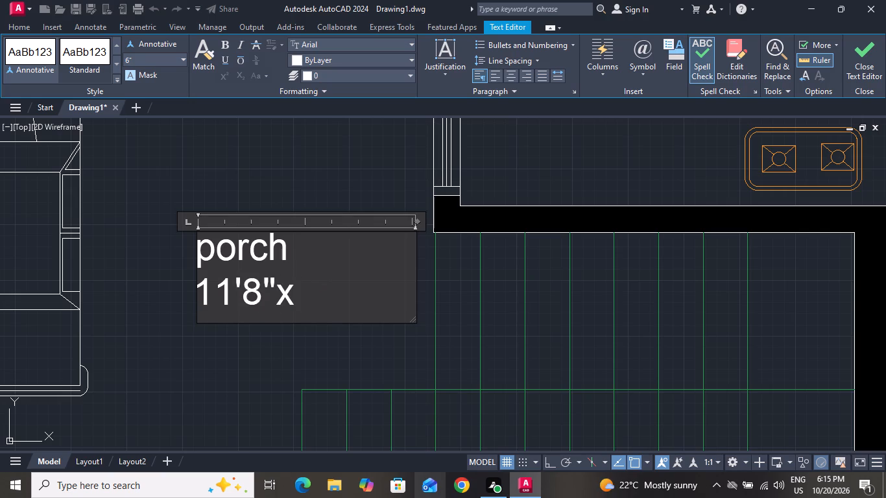
pyautogui.write("14'4")
pyautogui.hotkey('shift', '"')
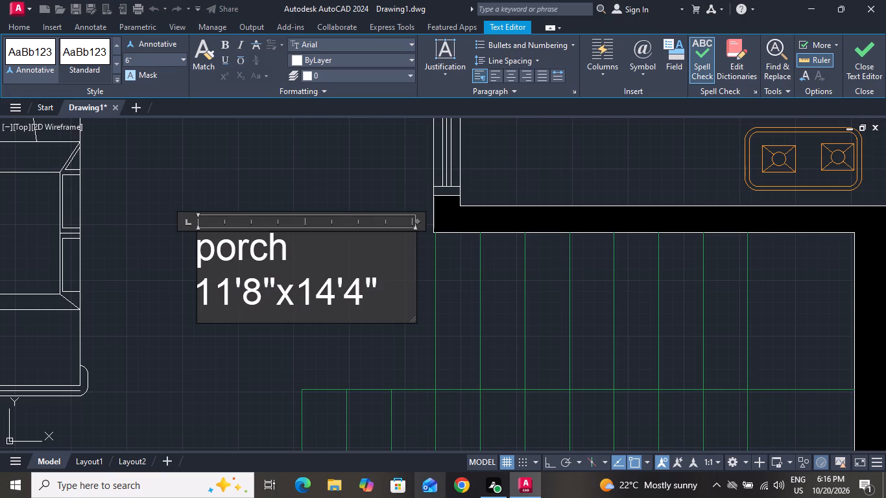
pyautogui.click(311, 175)
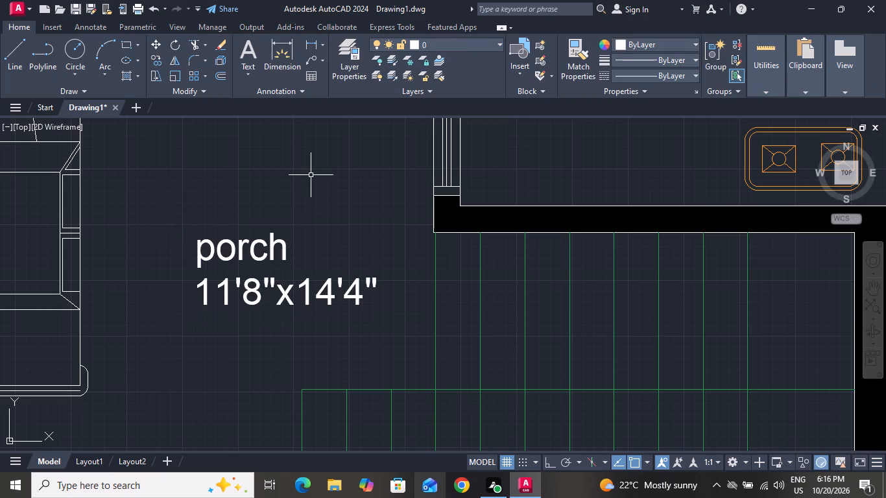
# Draw a short line across the thickness of the lower boundary wall, just below the open end of the staircase.
pyautogui.scroll(-2, 309, 171)
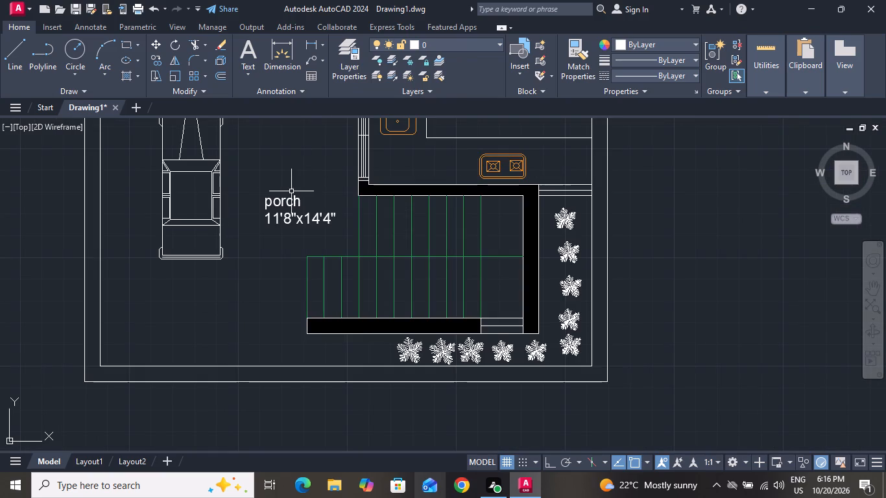
pyautogui.click(2, 48)
pyautogui.click(8, 49)
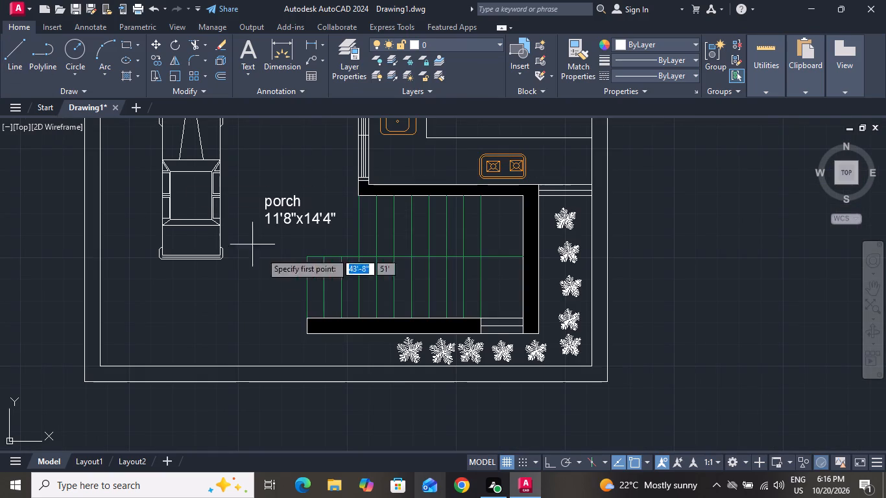
pyautogui.scroll(1, 301, 374)
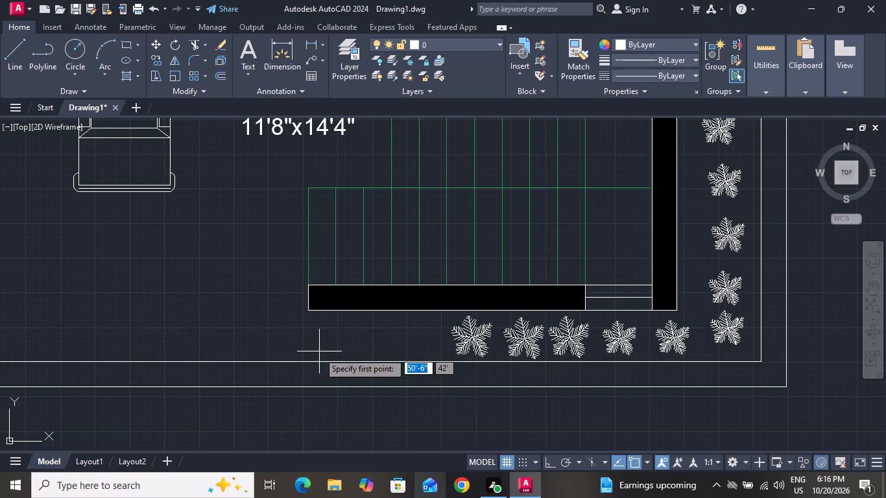
pyautogui.click(316, 361)
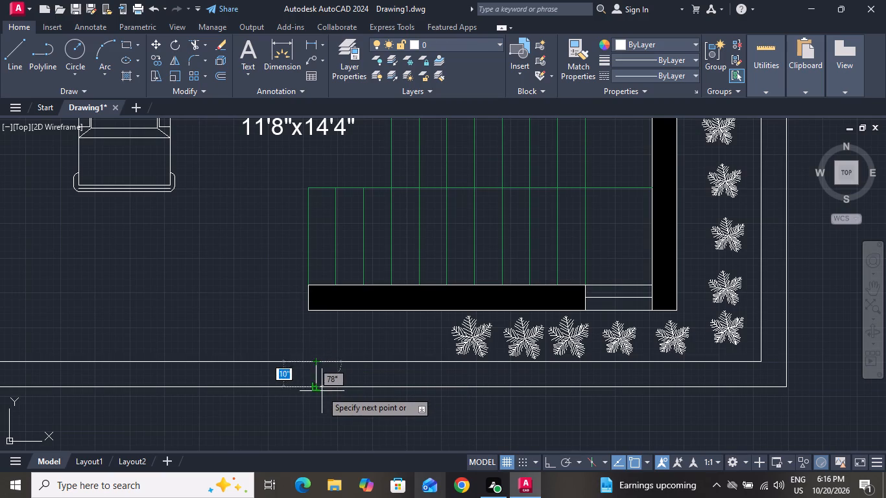
pyautogui.click(315, 390)
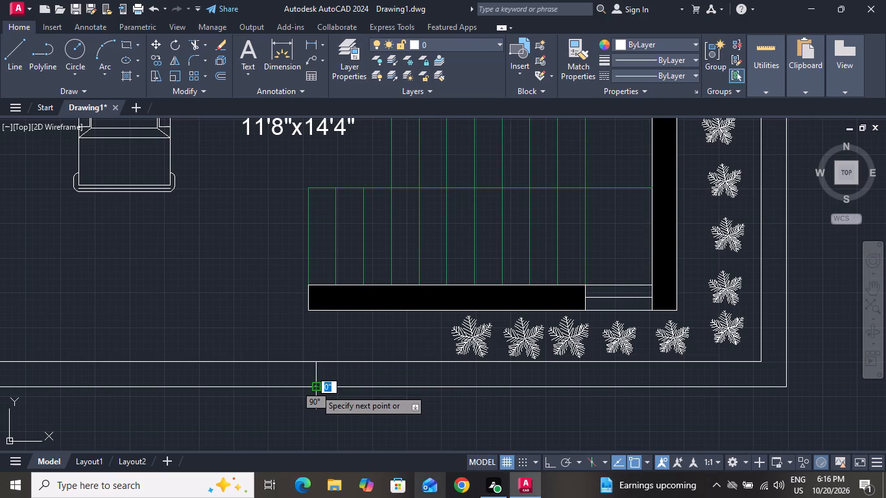
pyautogui.rightClick(315, 389)
pyautogui.click(359, 257)
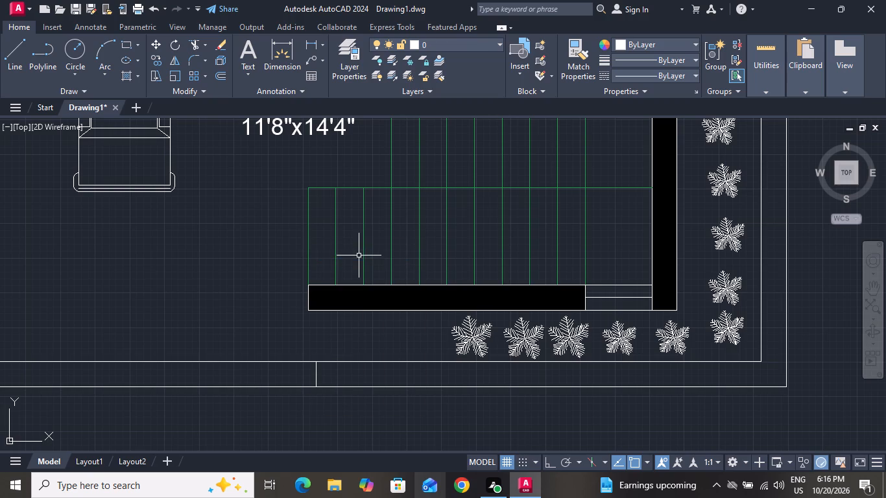
# Draw a short line across the lower boundary wall from the inner corner on the car side to the outer edge.
pyautogui.scroll(-2, 346, 254)
pyautogui.click(18, 56)
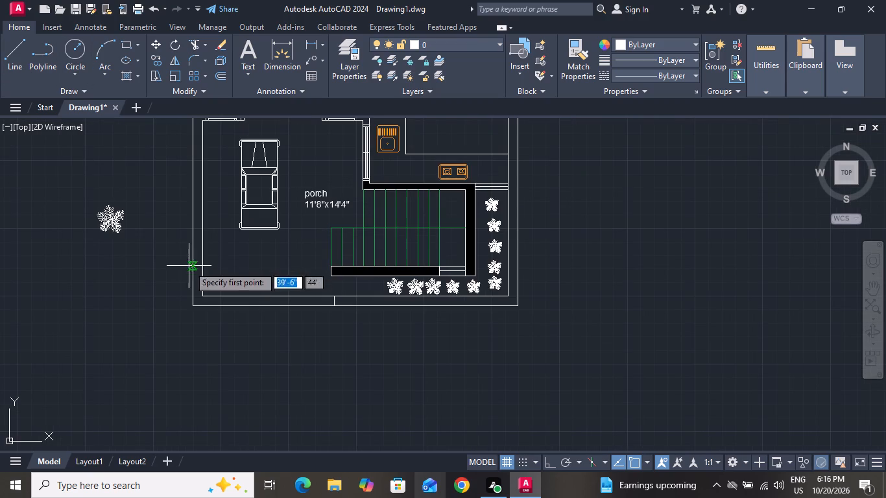
pyautogui.scroll(2, 206, 292)
pyautogui.click(198, 307)
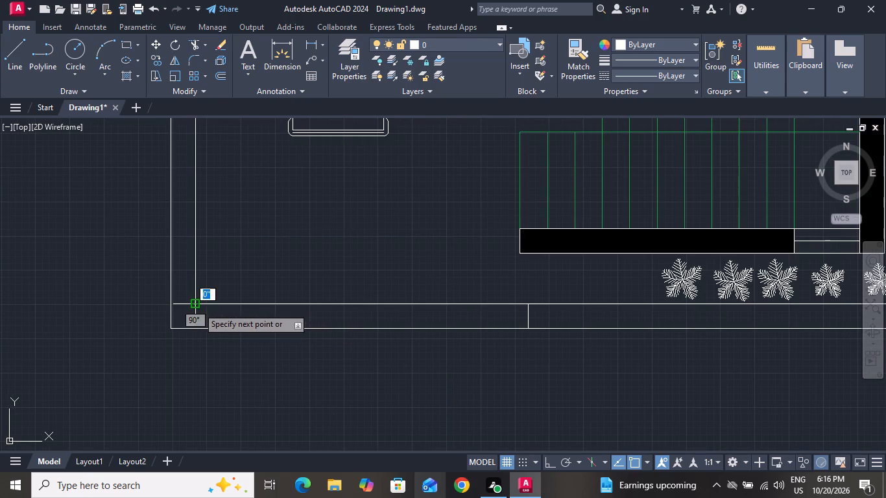
pyautogui.click(197, 329)
pyautogui.rightClick(197, 329)
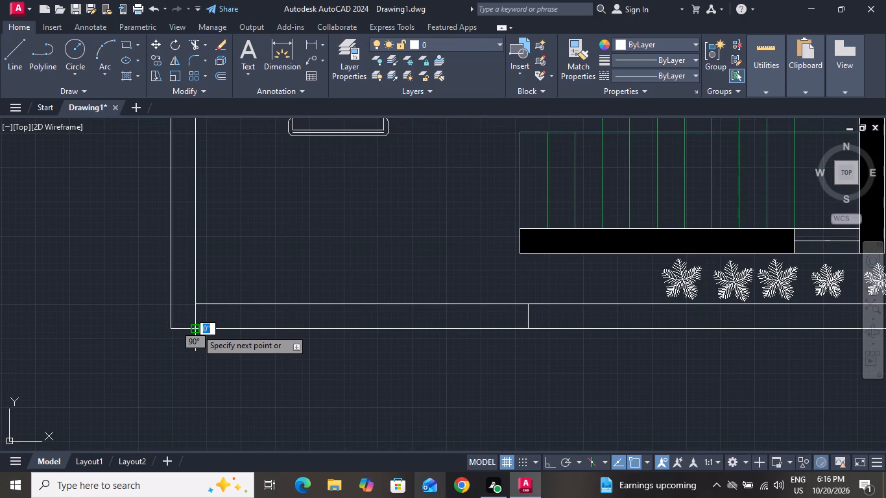
pyautogui.click(237, 206)
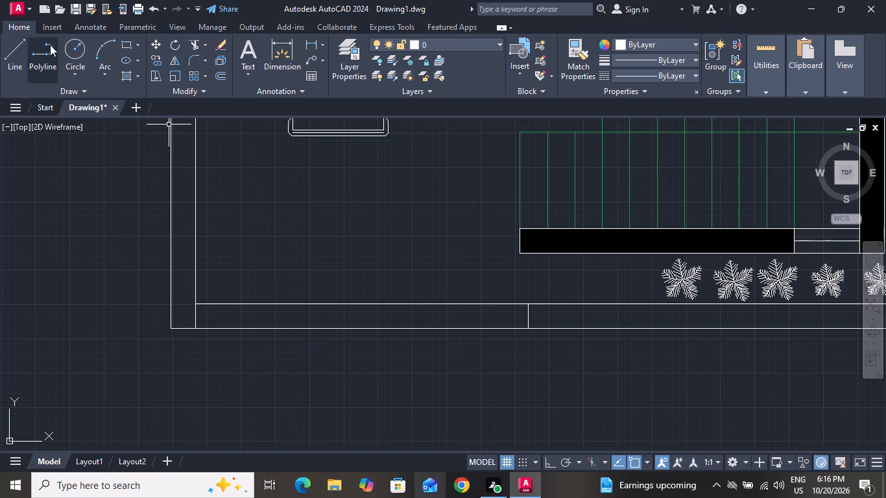
# Trim both lines of the lower boundary wall between the two short cross lines to open a gate gap.
pyautogui.click(189, 41)
pyautogui.click(390, 288)
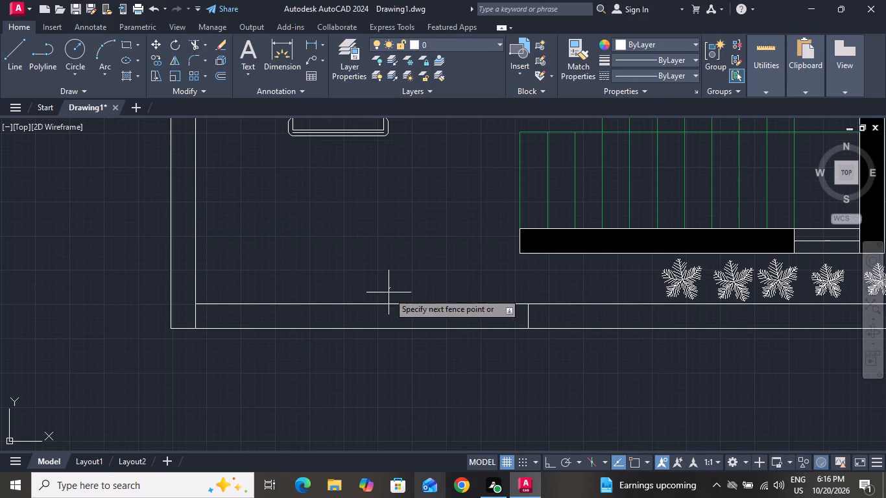
pyautogui.click(377, 346)
pyautogui.rightClick(370, 276)
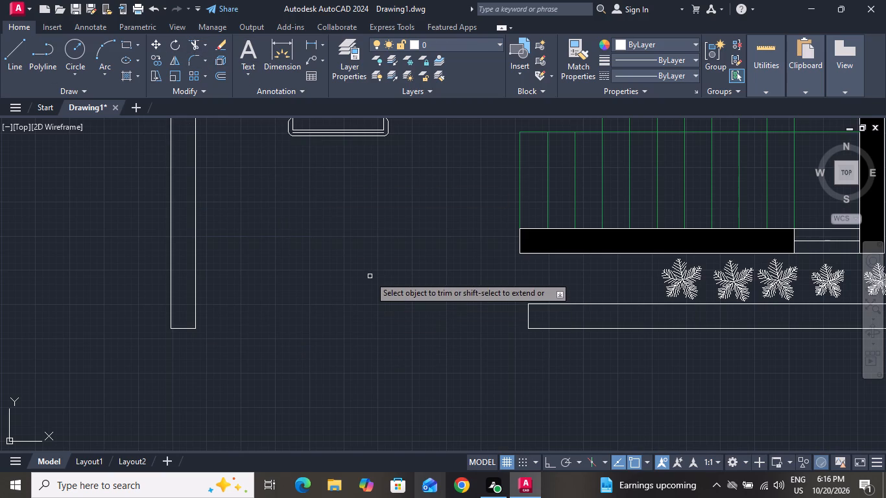
pyautogui.click(401, 290)
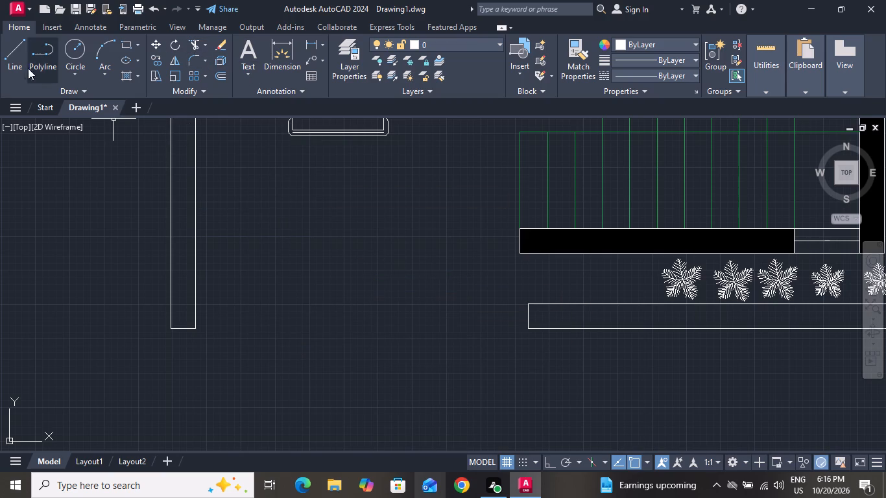
# Draw a line about 10'-2" long across the gate opening, along the outer edge of the lower boundary wall.
pyautogui.click(19, 60)
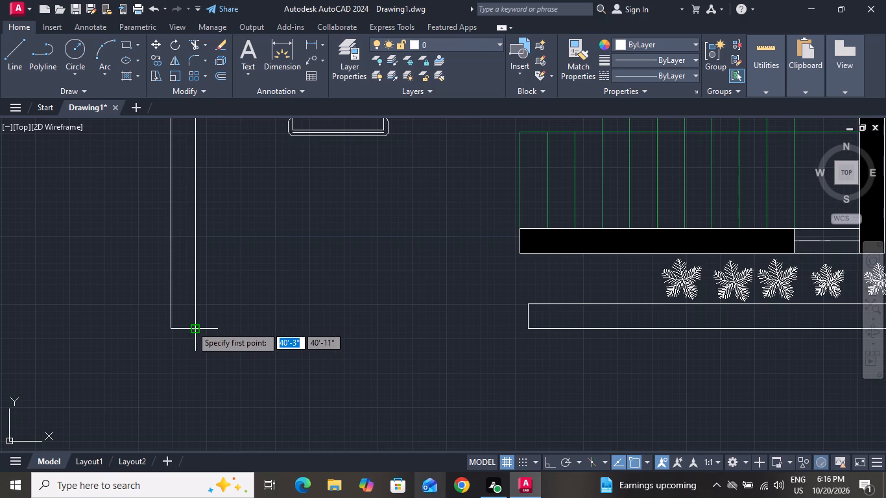
pyautogui.click(191, 326)
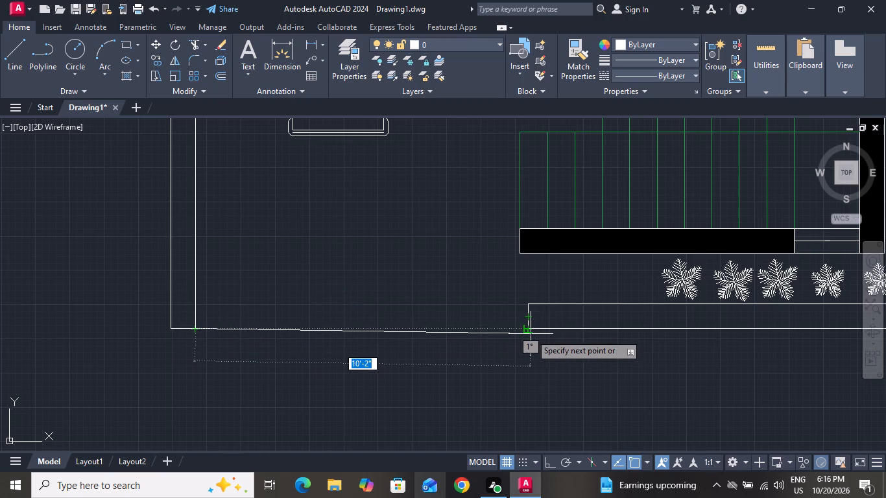
pyautogui.click(525, 327)
pyautogui.rightClick(524, 327)
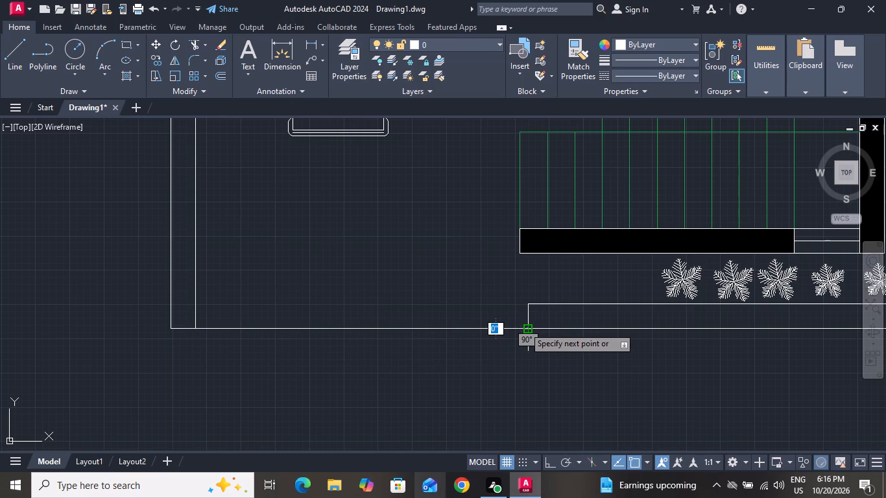
pyautogui.click(552, 348)
pyautogui.scroll(-1, 504, 353)
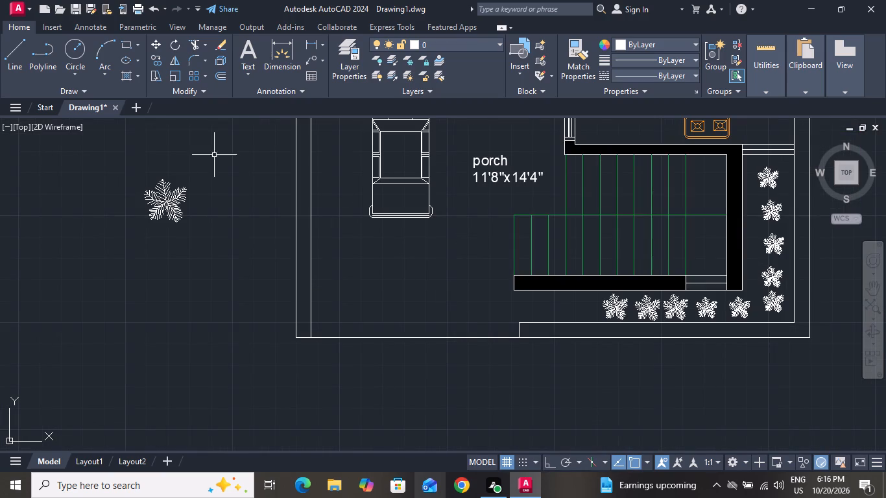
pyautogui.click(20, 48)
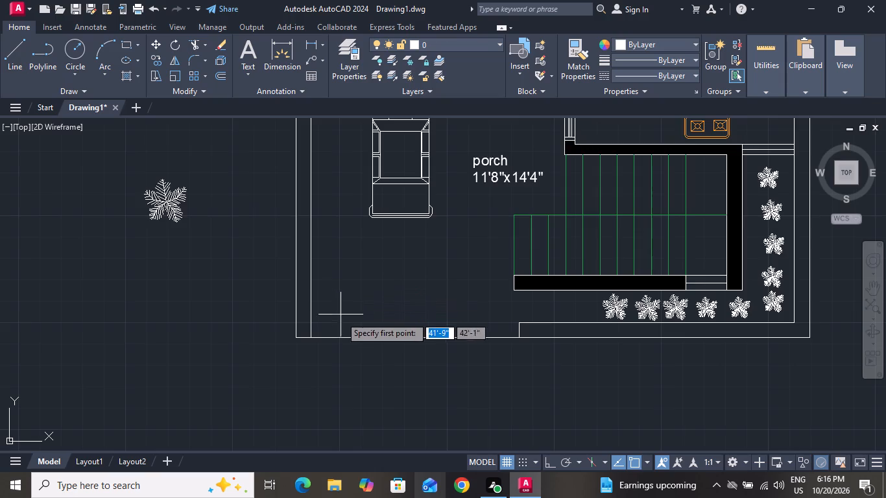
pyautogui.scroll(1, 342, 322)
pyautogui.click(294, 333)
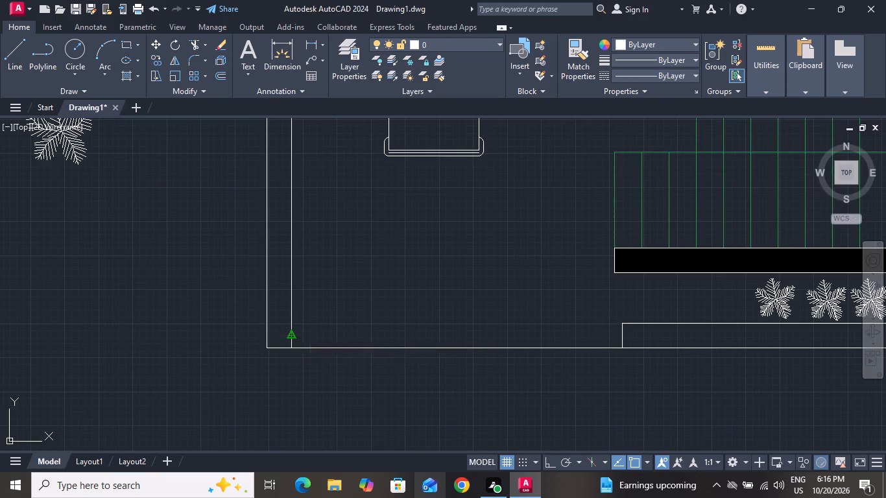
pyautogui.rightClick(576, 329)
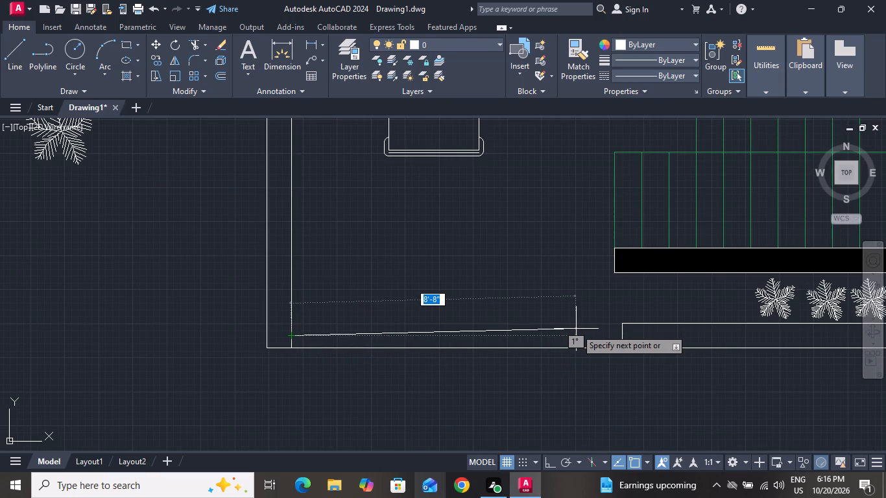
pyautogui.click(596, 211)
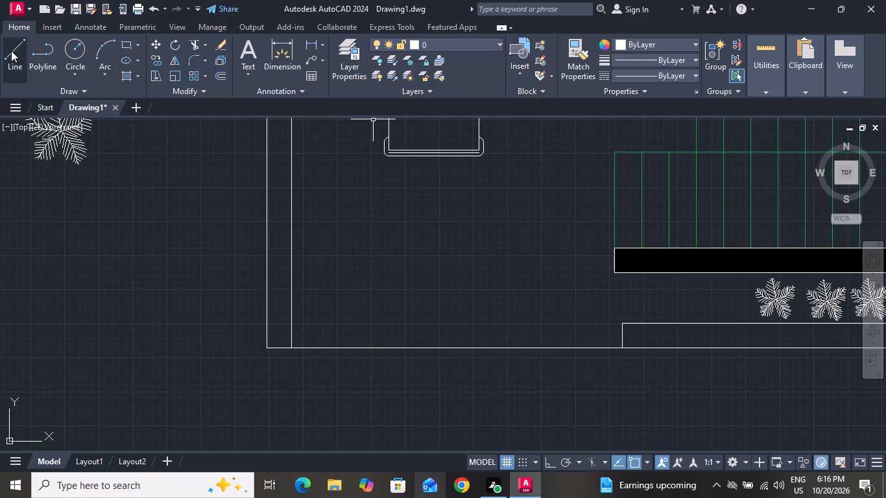
# Draw a horizontal line across the porch from the side boundary wall's inner face to just past the gate opening's far end.
pyautogui.click(11, 51)
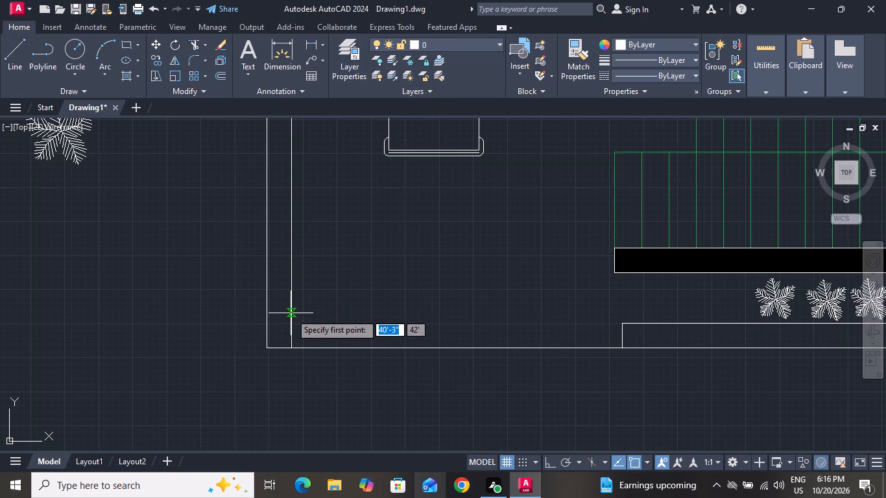
pyautogui.moveTo(291, 313); pyautogui.dragTo(299, 315)
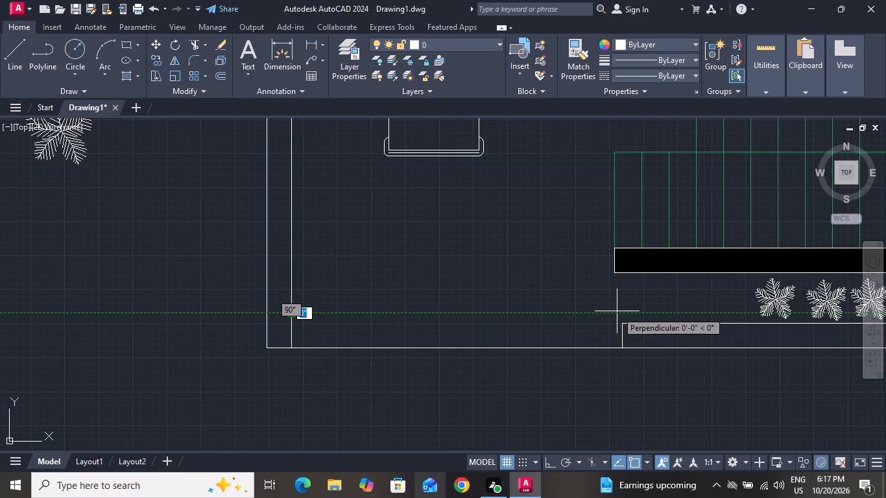
pyautogui.click(617, 311)
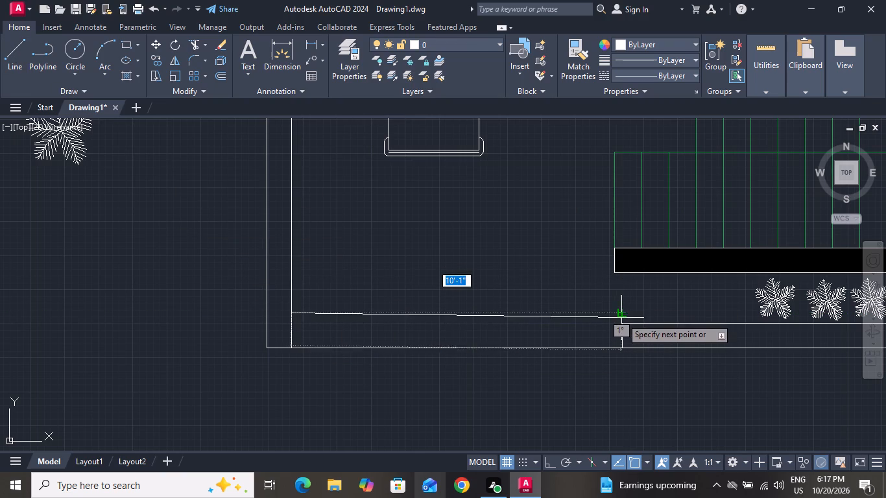
pyautogui.click(634, 311)
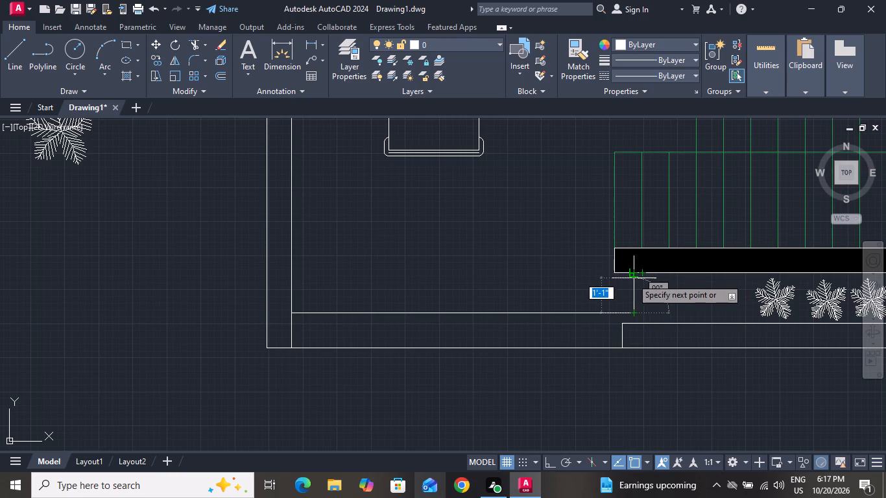
pyautogui.rightClick(630, 277)
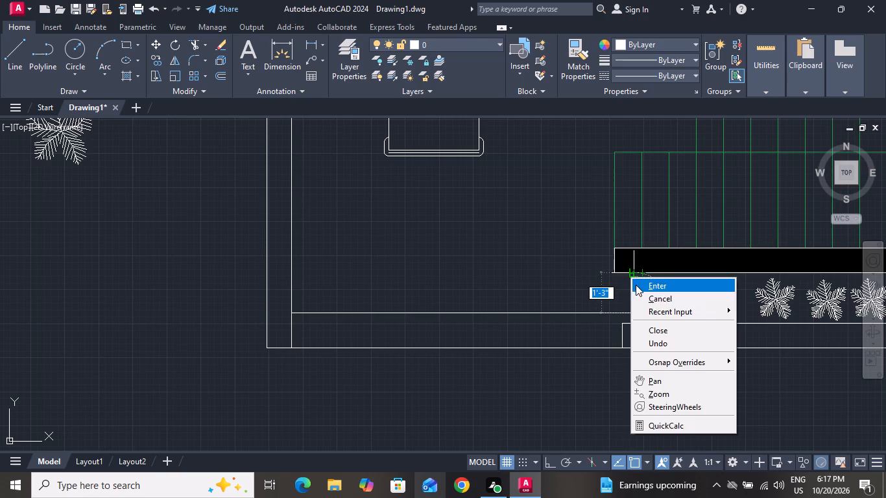
pyautogui.click(643, 292)
# With Ortho on, draw a line straight down from the staircase wall's lower edge, level with the porch line, and back to that line's end.
pyautogui.click(11, 44)
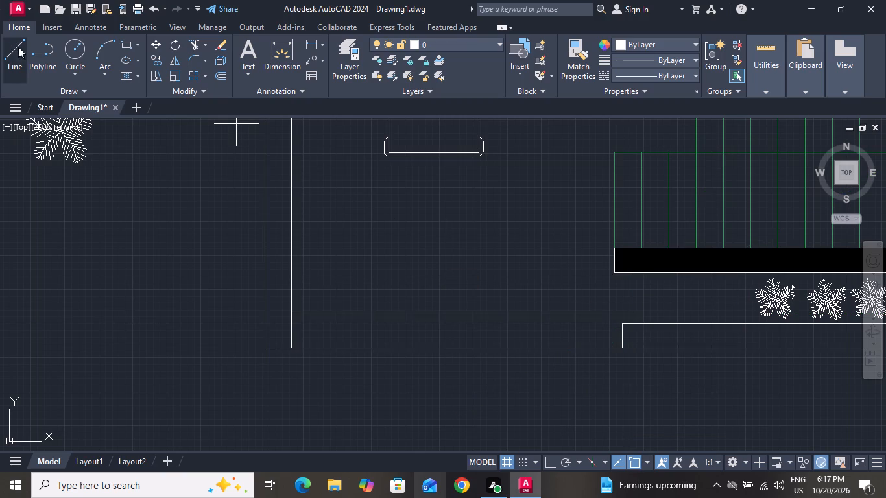
pyautogui.scroll(2, 699, 294)
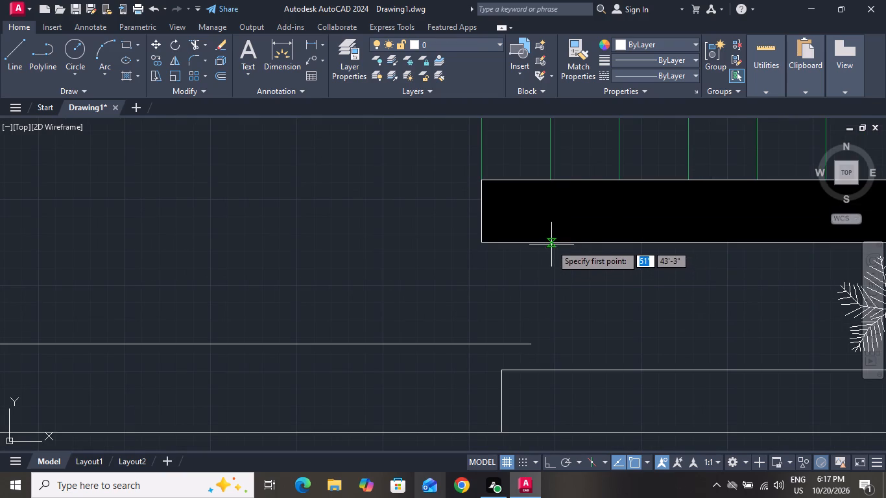
pyautogui.click(551, 242)
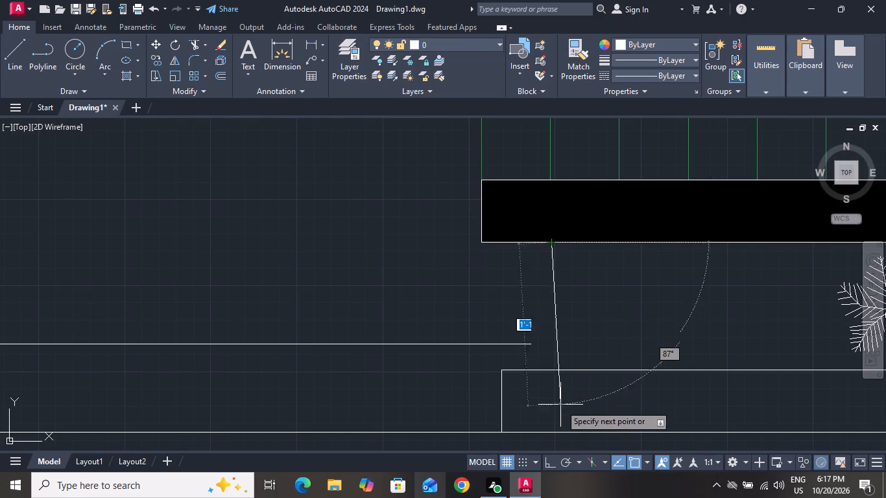
pyautogui.click(551, 461)
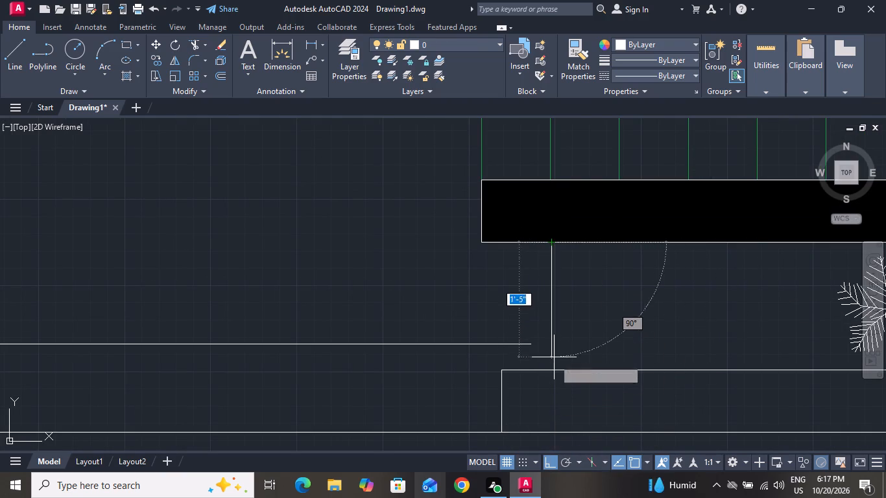
pyautogui.click(548, 344)
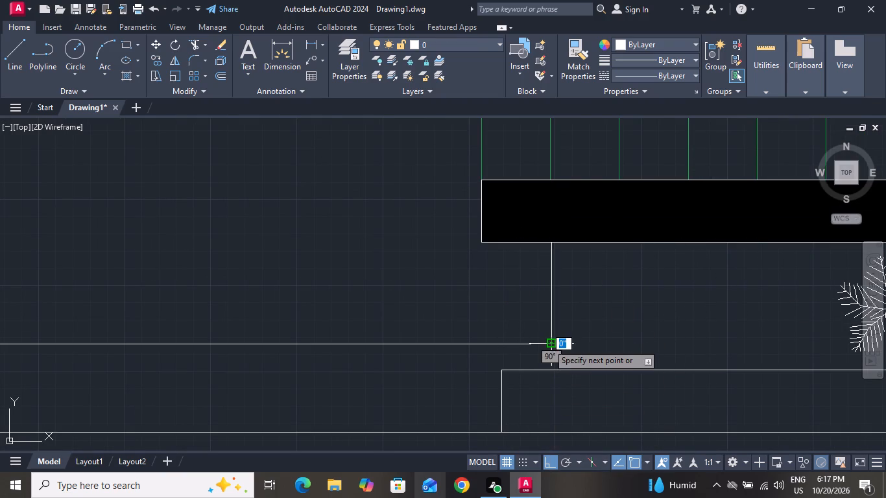
pyautogui.click(530, 348)
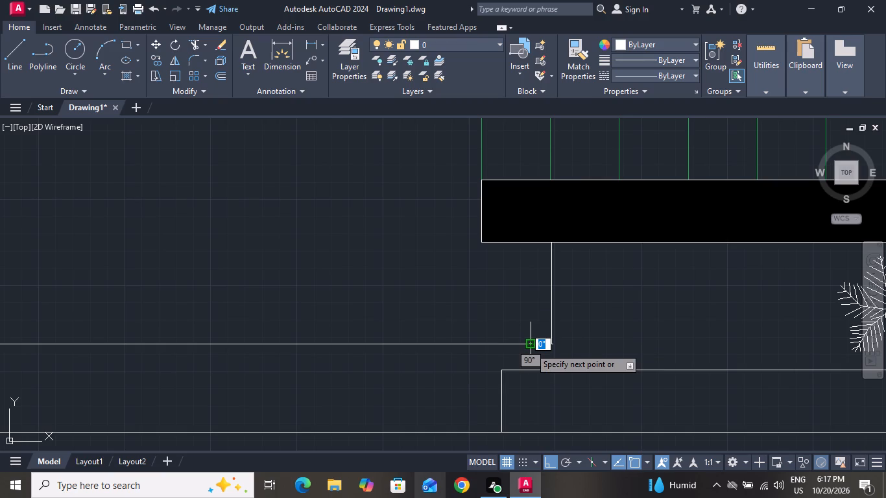
pyautogui.rightClick(530, 348)
pyautogui.click(575, 211)
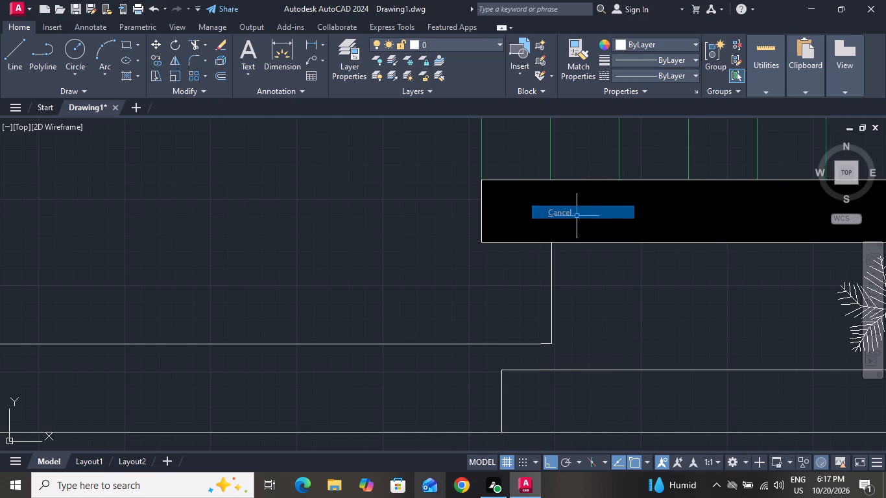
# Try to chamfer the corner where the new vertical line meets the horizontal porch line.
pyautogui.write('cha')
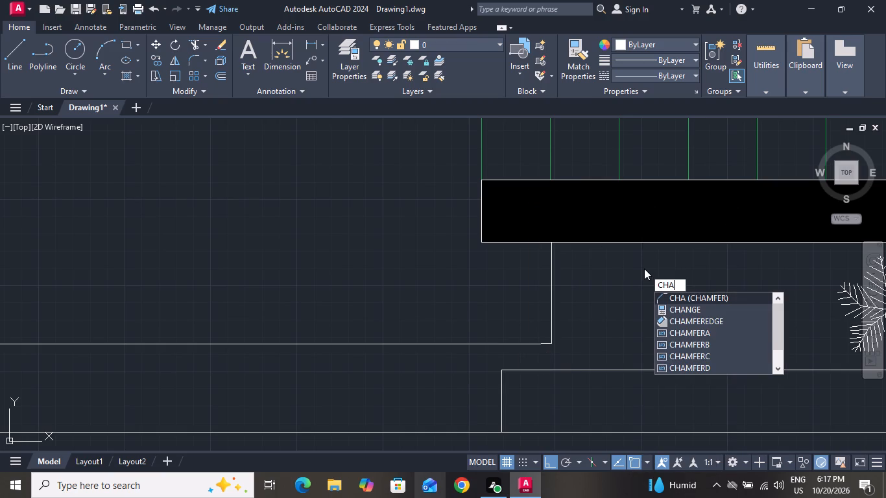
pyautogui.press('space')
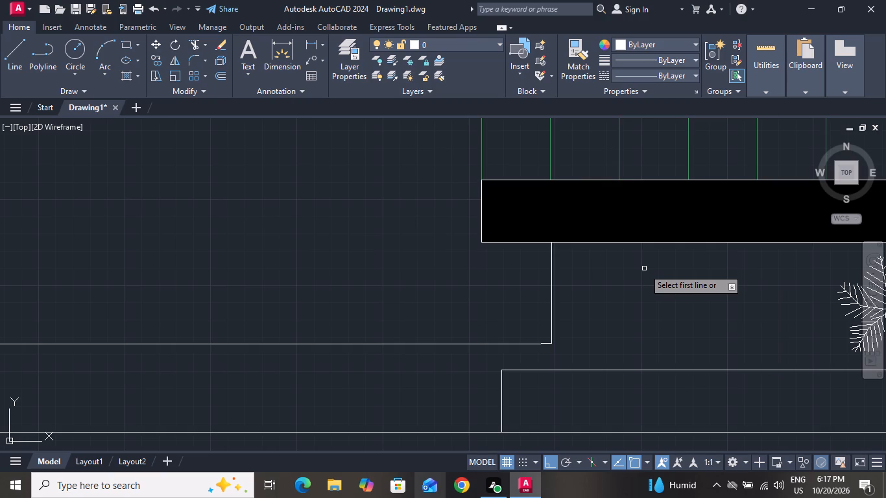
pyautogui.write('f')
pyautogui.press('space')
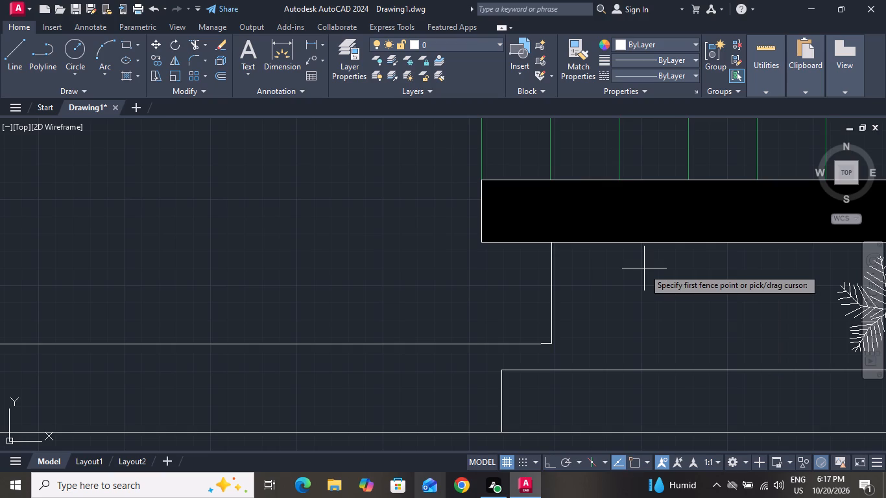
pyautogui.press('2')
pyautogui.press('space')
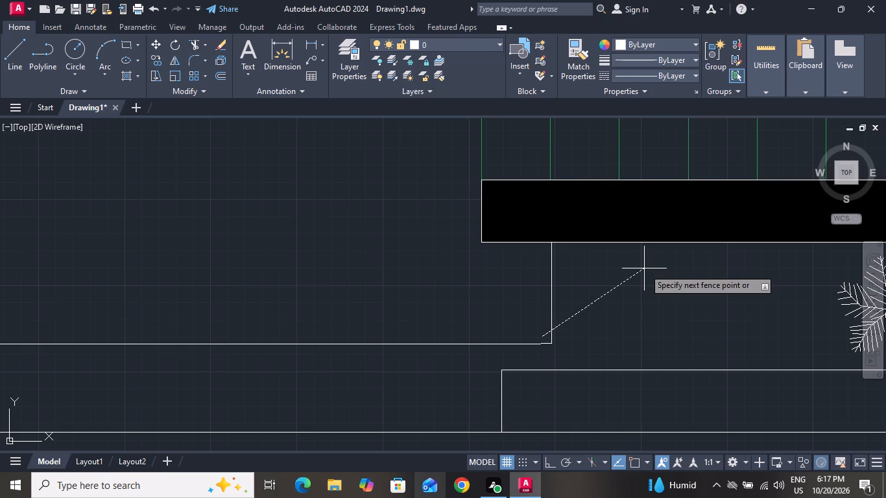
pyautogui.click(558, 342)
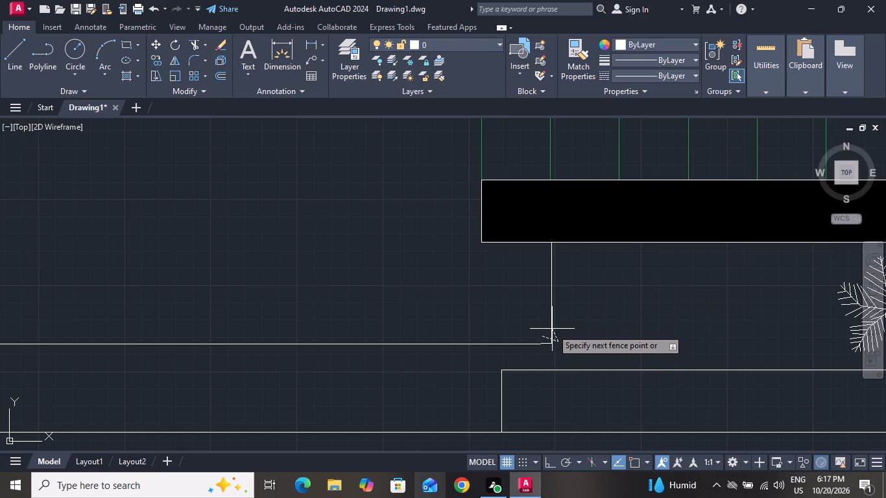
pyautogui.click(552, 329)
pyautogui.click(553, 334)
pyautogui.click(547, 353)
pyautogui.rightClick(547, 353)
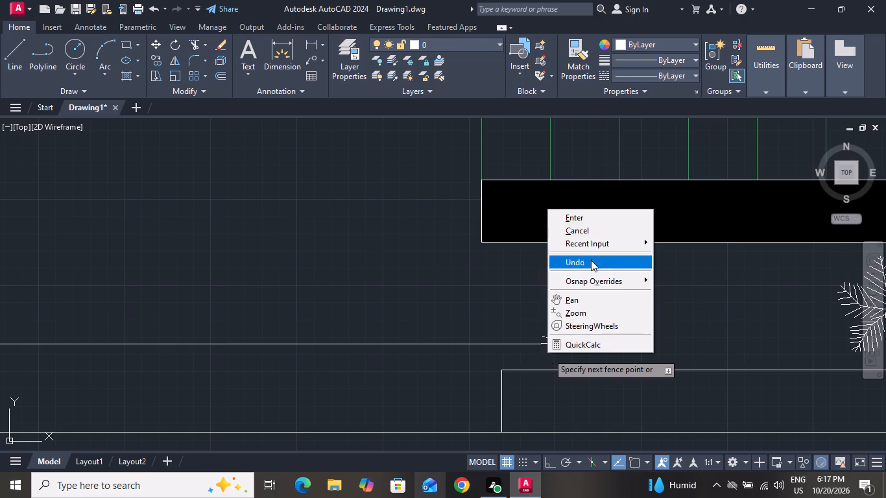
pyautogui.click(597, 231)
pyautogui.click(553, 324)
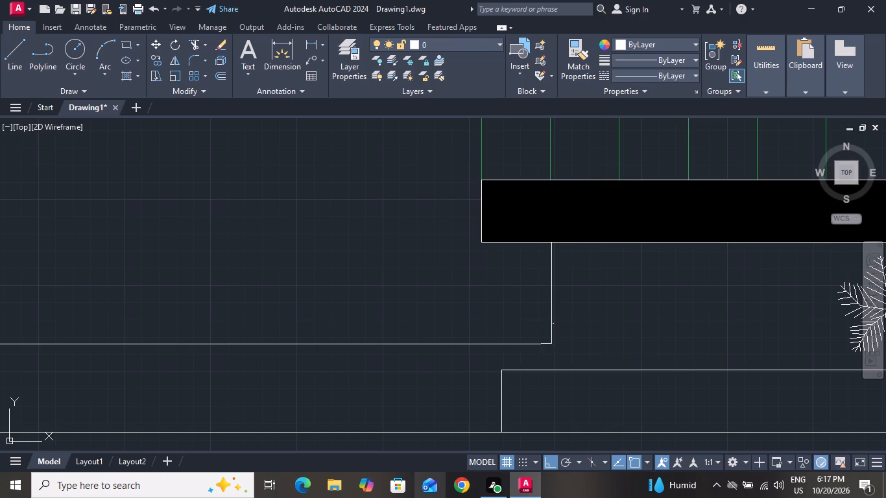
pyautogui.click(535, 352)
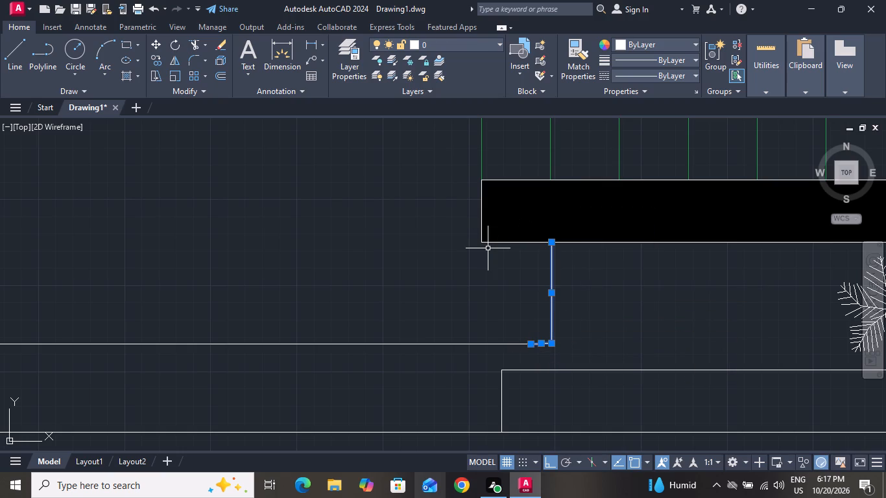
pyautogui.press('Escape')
# Replace the word "bedroom" in the spare room label above the plan with "25x40 AFFORDABLE HOUSE DESIGN".
pyautogui.scroll(-2, 549, 198)
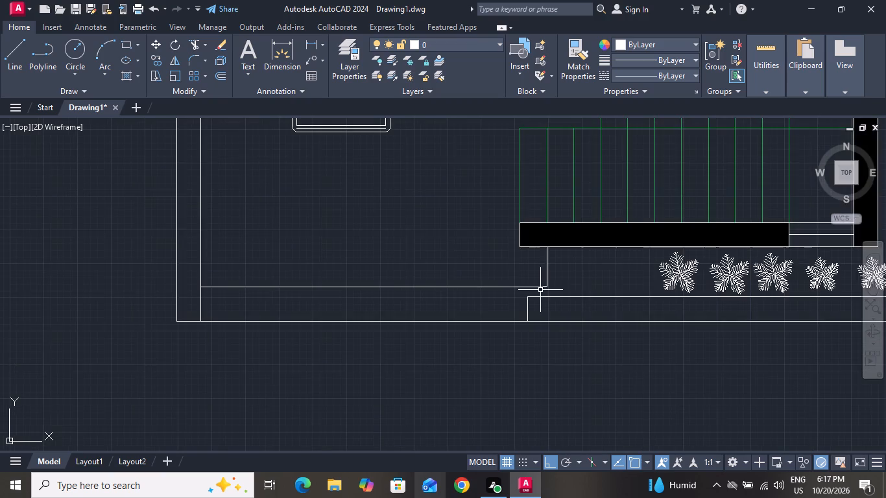
pyautogui.scroll(-4, 540, 290)
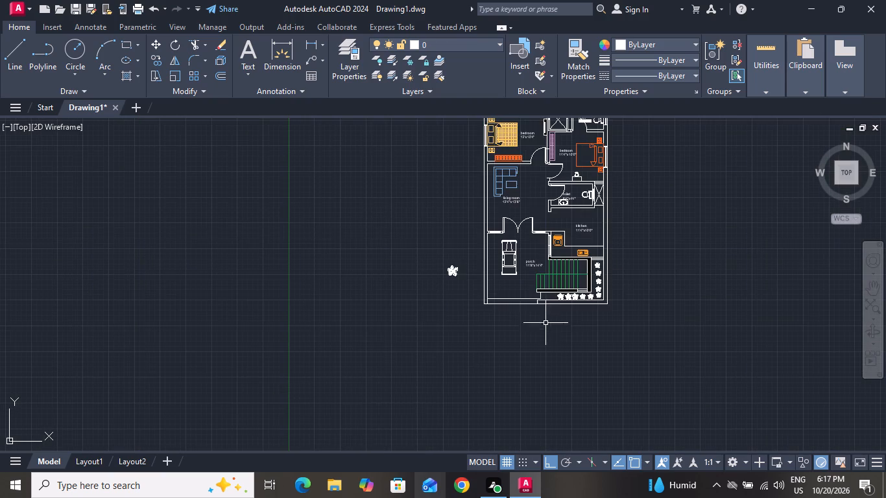
pyautogui.scroll(-1, 615, 180)
pyautogui.scroll(3, 612, 115)
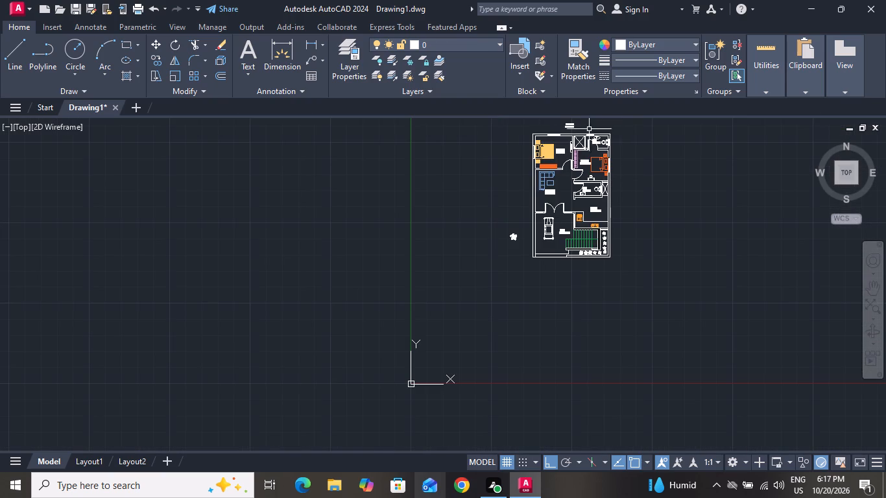
pyautogui.scroll(5, 589, 132)
pyautogui.scroll(-1, 516, 144)
pyautogui.scroll(2, 438, 119)
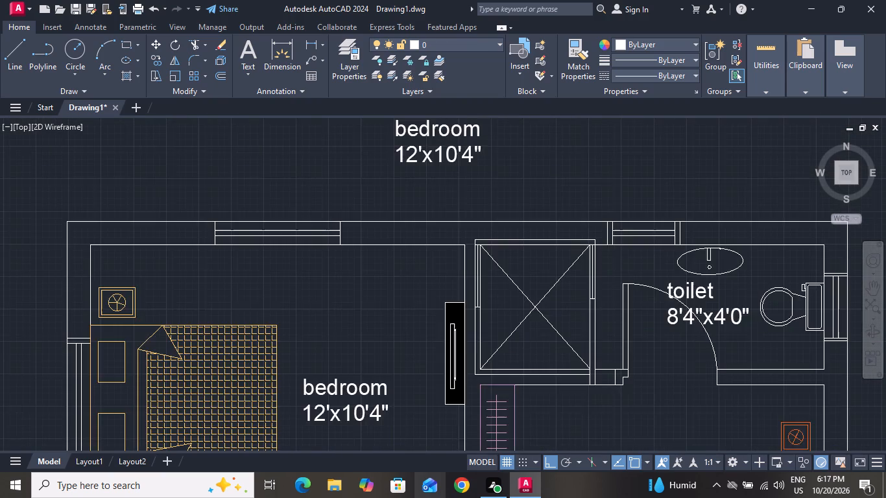
pyautogui.scroll(4, 433, 108)
pyautogui.scroll(2, 501, 129)
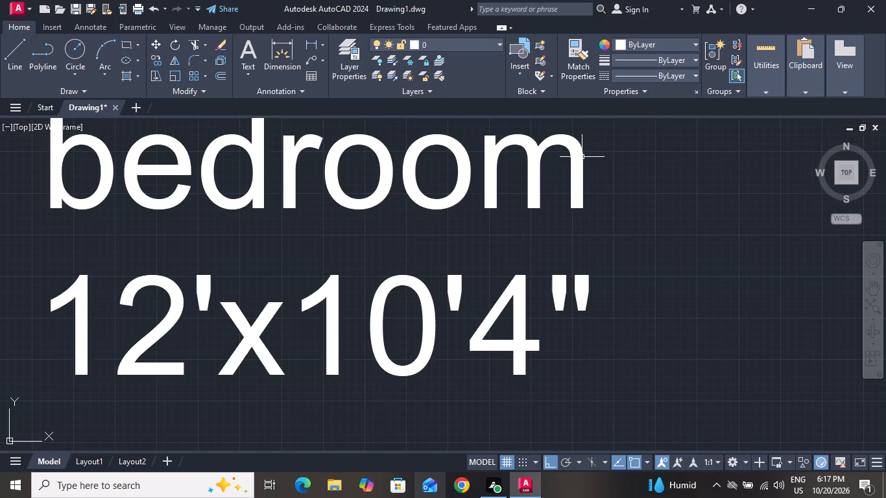
pyautogui.doubleClick(582, 157)
pyautogui.doubleClick(584, 155)
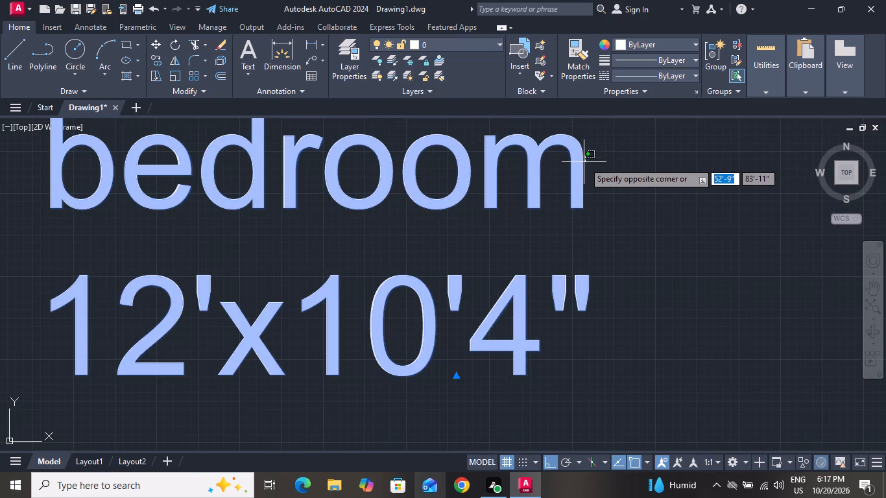
pyautogui.doubleClick(584, 162)
pyautogui.press('BackSpace')
pyautogui.press('BackSpace')
pyautogui.press('BackSpace')
pyautogui.press('BackSpace')
pyautogui.press('BackSpace')
pyautogui.press('BackSpace')
pyautogui.press('BackSpace')
pyautogui.press('BackSpace')
pyautogui.press('BackSpace')
pyautogui.press('BackSpace')
pyautogui.press('BackSpace')
pyautogui.press('BackSpace')
pyautogui.press('BackSpace')
pyautogui.press('BackSpace')
pyautogui.press('BackSpace')
pyautogui.press('BackSpace')
pyautogui.press('BackSpace')
pyautogui.press('BackSpace')
pyautogui.press('BackSpace')
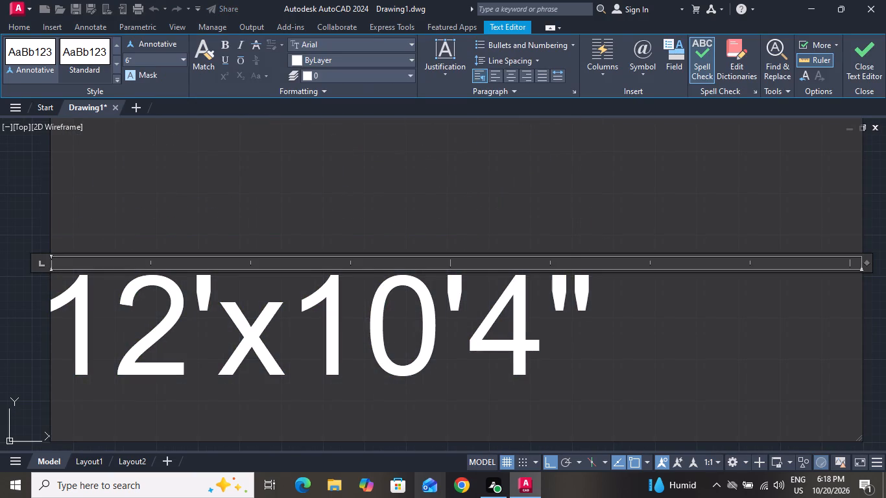
pyautogui.press('2')
pyautogui.press('5')
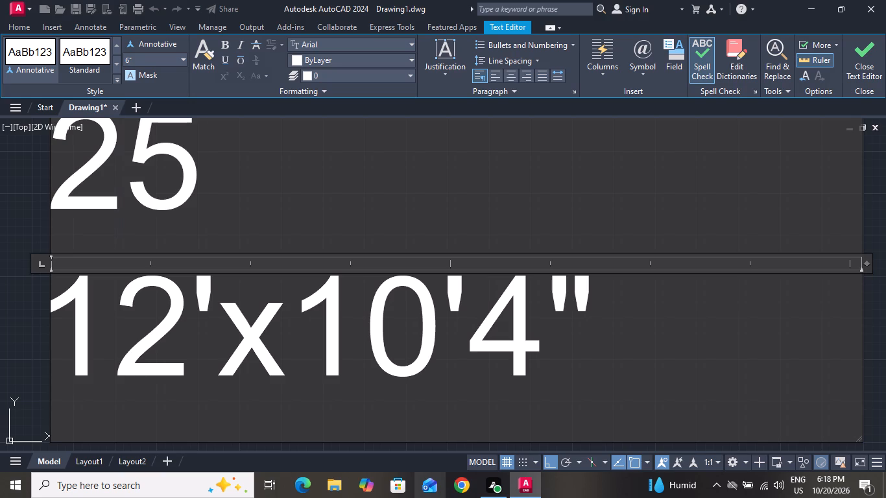
pyautogui.press('x')
pyautogui.press('4')
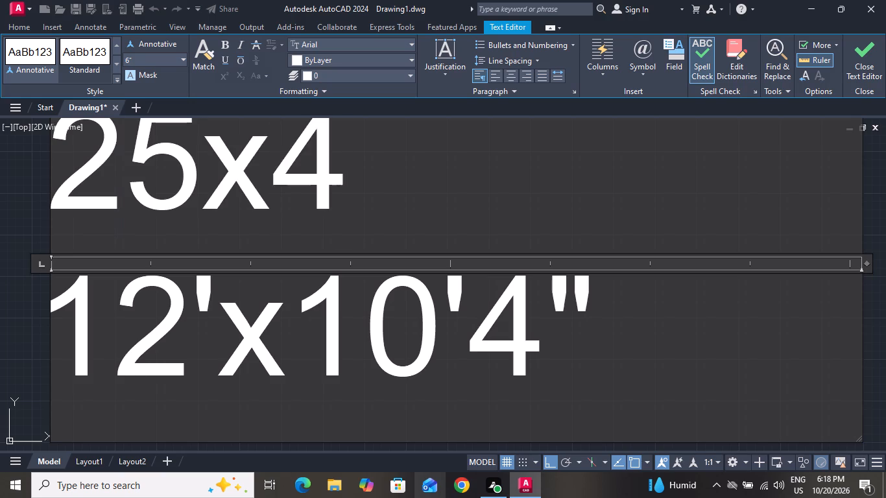
pyautogui.press('0')
pyautogui.press('space')
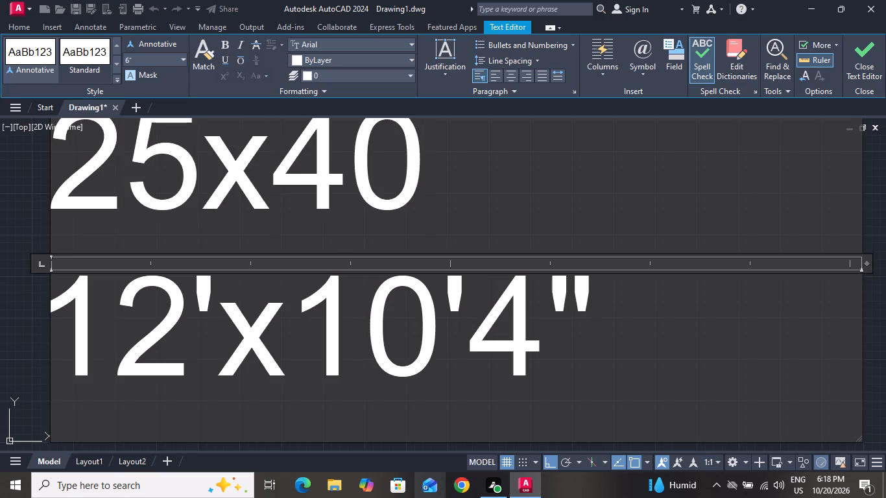
pyautogui.press('a')
pyautogui.write('FF')
pyautogui.press('o')
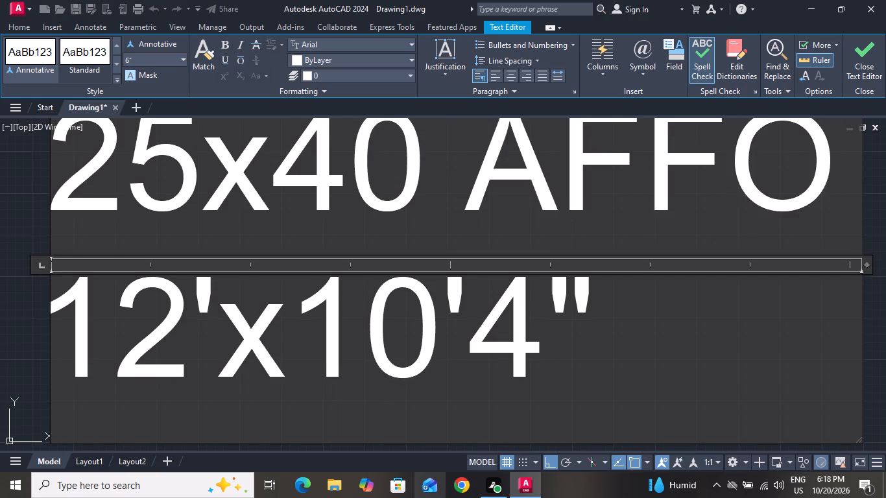
pyautogui.press('r')
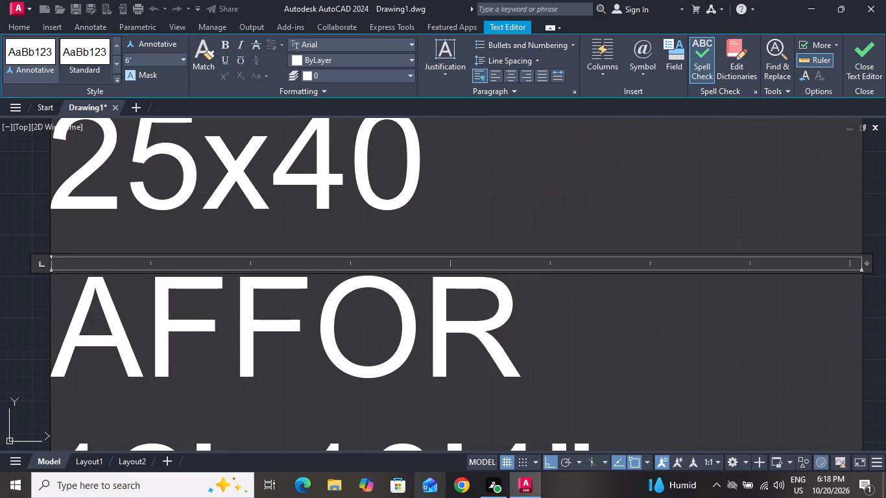
pyautogui.write('DA')
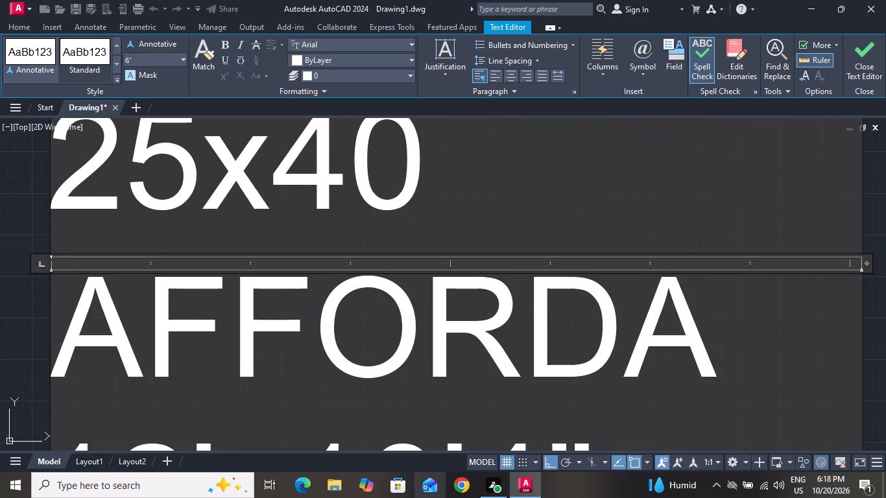
pyautogui.press('b')
pyautogui.press('l')
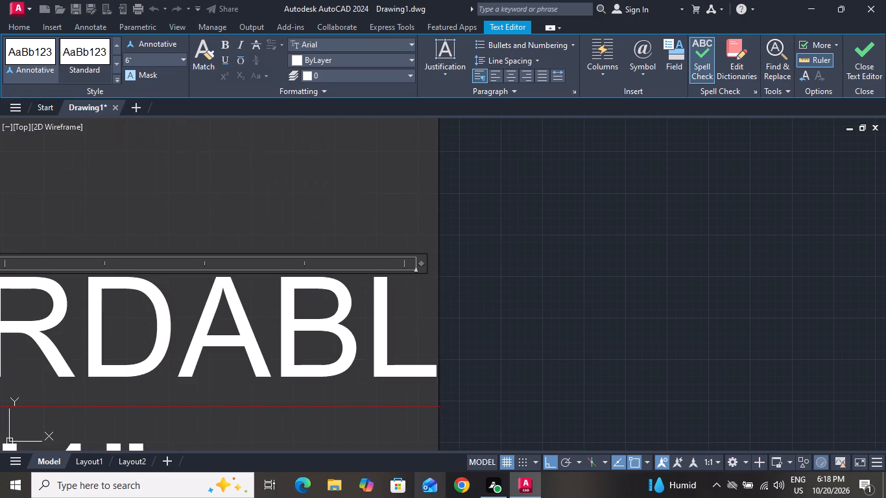
pyautogui.press('e')
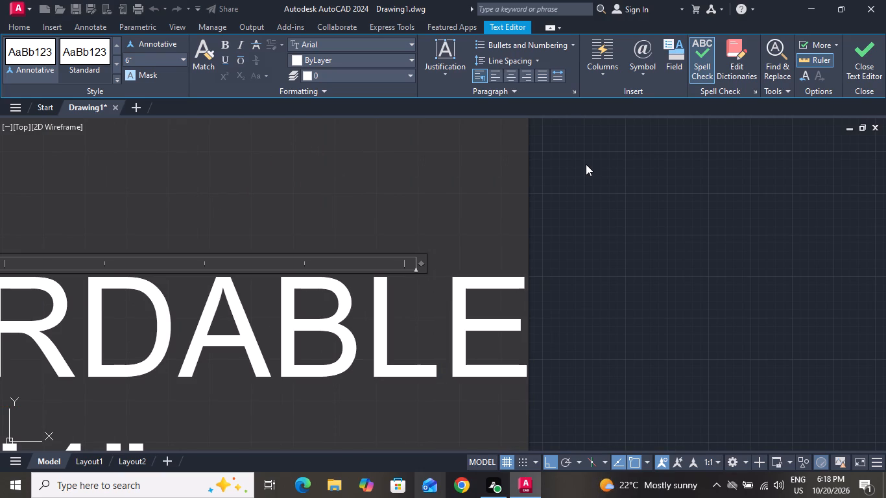
pyautogui.press('space')
pyautogui.write('HOUSE')
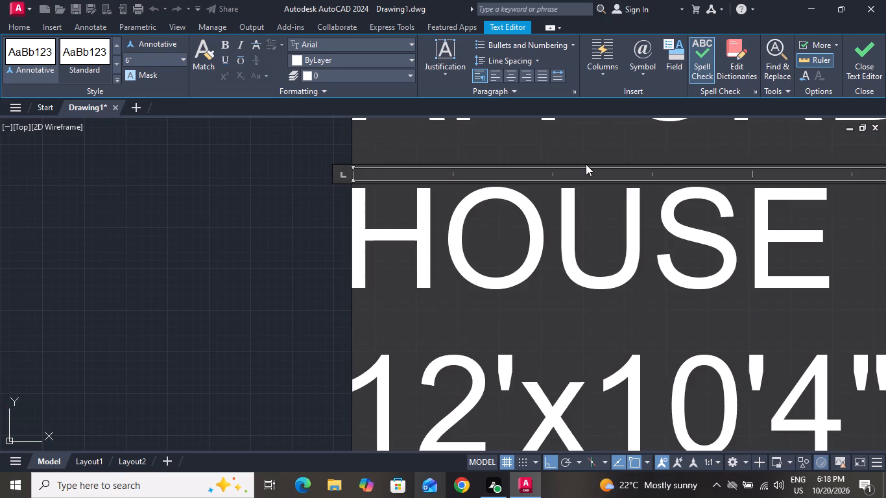
pyautogui.press('space')
pyautogui.write('DESIGN')
# Widen the title's text box until "25x40 AFFORDABLE HOUSE DESIGN" fits on a single line.
pyautogui.scroll(-3, 586, 164)
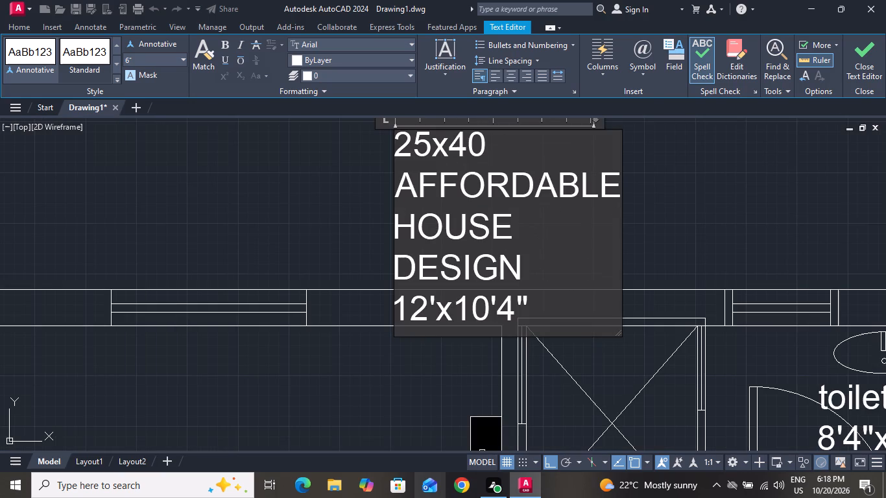
pyautogui.moveTo(625, 212); pyautogui.dragTo(723, 173)
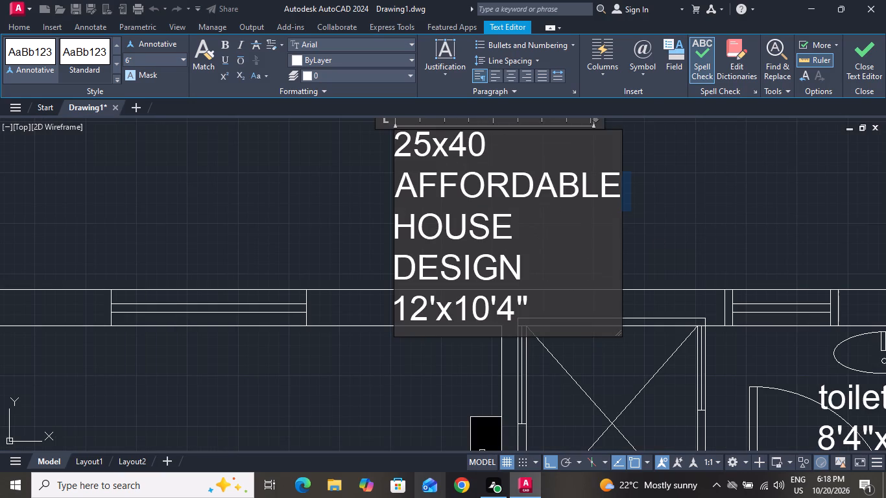
pyautogui.moveTo(619, 220); pyautogui.dragTo(827, 166)
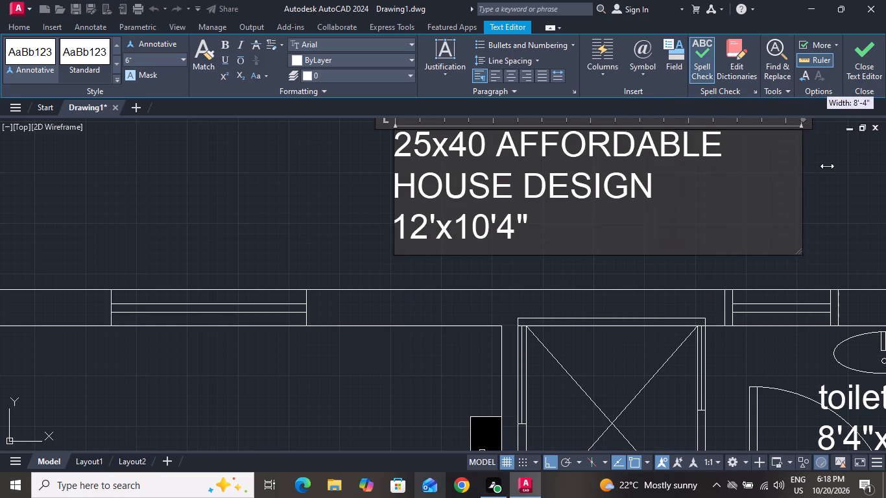
pyautogui.moveTo(827, 166); pyautogui.dragTo(842, 160)
pyautogui.scroll(-2, 772, 218)
pyautogui.scroll(2, 819, 219)
pyautogui.click(712, 189)
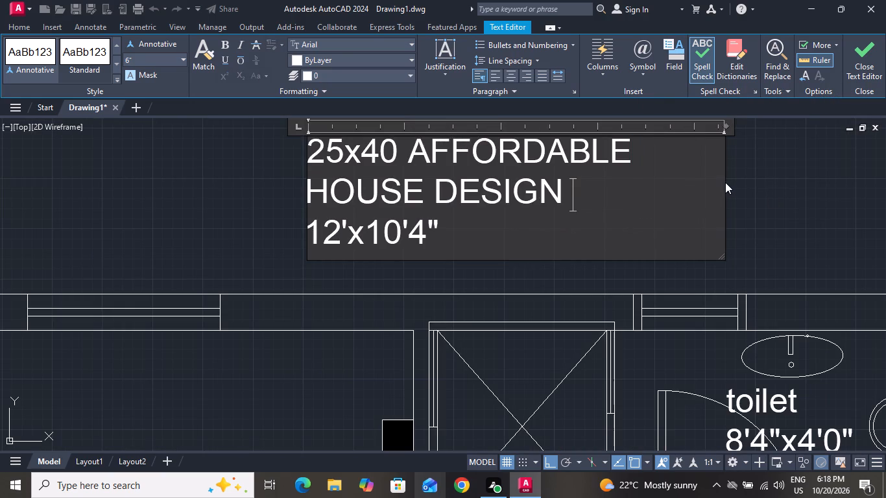
pyautogui.moveTo(724, 180); pyautogui.dragTo(824, 173)
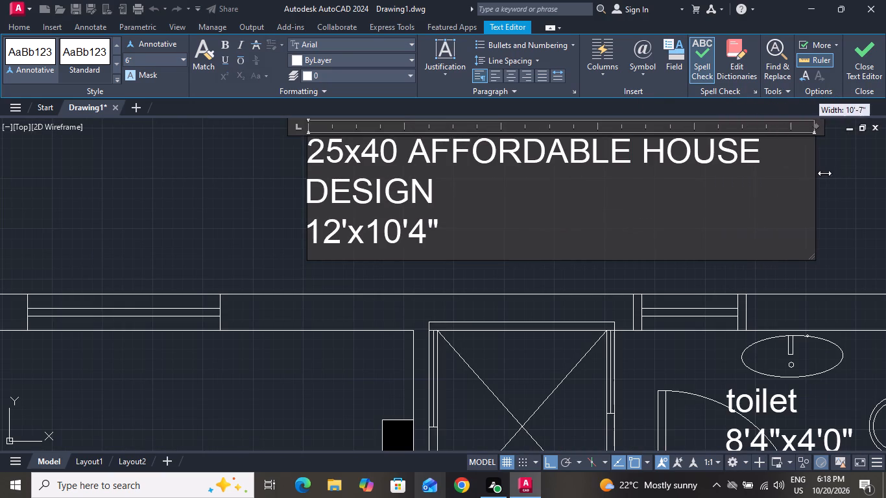
pyautogui.moveTo(824, 173); pyautogui.dragTo(885, 161)
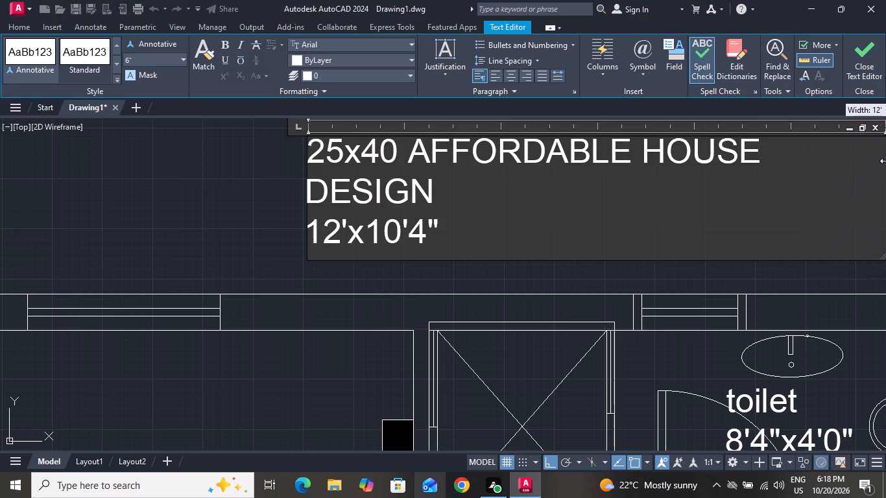
pyautogui.moveTo(885, 161); pyautogui.dragTo(885, 161)
pyautogui.scroll(-2, 817, 208)
pyautogui.scroll(2, 828, 204)
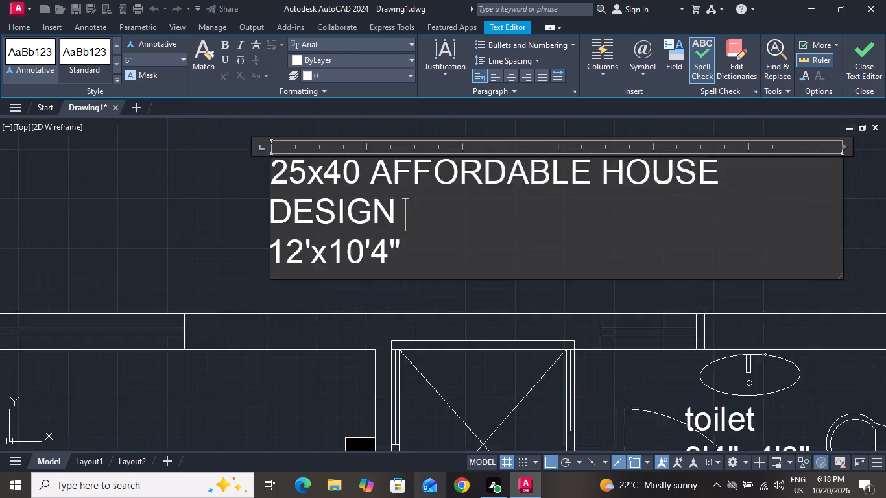
pyautogui.scroll(1, 830, 204)
pyautogui.scroll(-3, 651, 226)
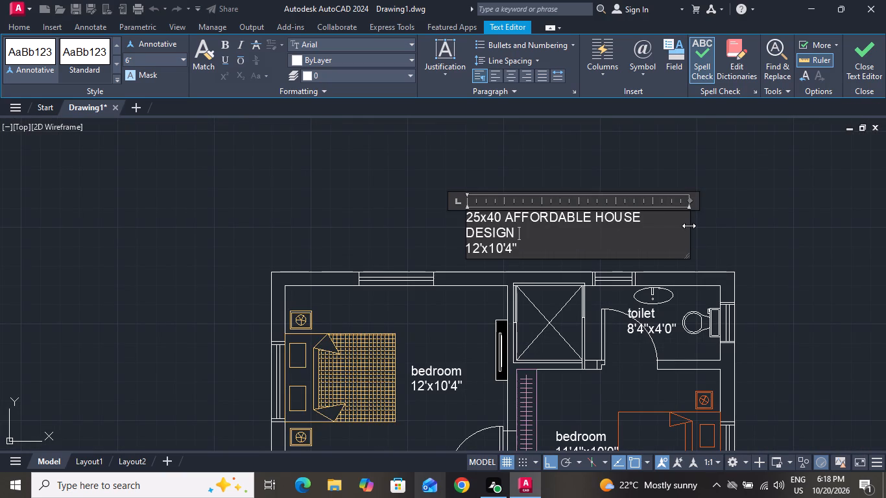
pyautogui.moveTo(689, 226); pyautogui.dragTo(741, 214)
pyautogui.click(768, 231)
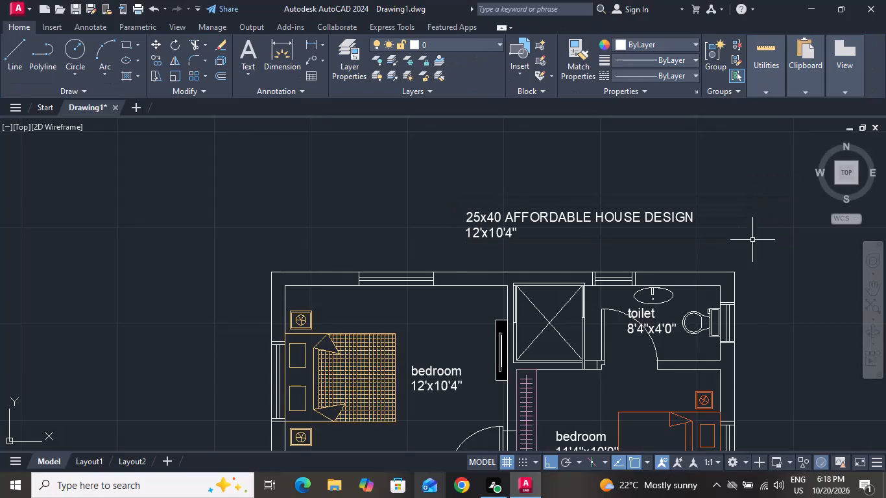
# Delete the leftover 12'x10'4" line beneath the house title, keeping only the title text.
pyautogui.scroll(2, 588, 248)
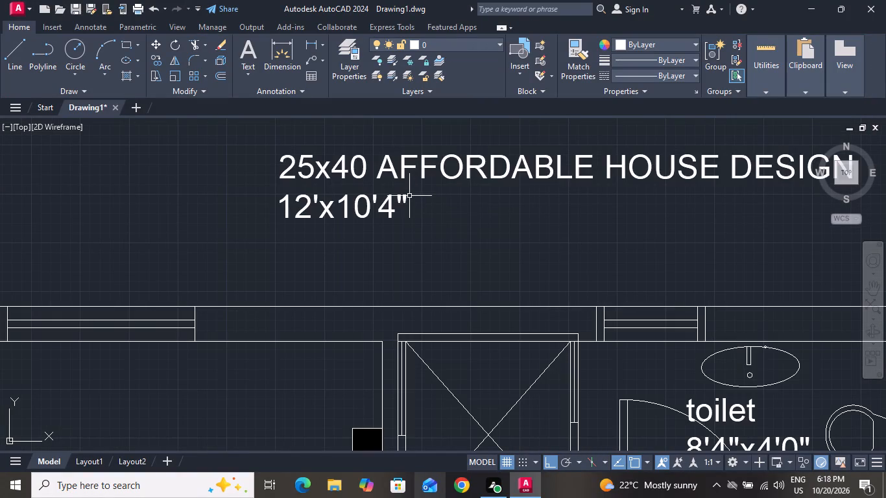
pyautogui.tripleClick(409, 196)
pyautogui.click(405, 196)
pyautogui.doubleClick(409, 202)
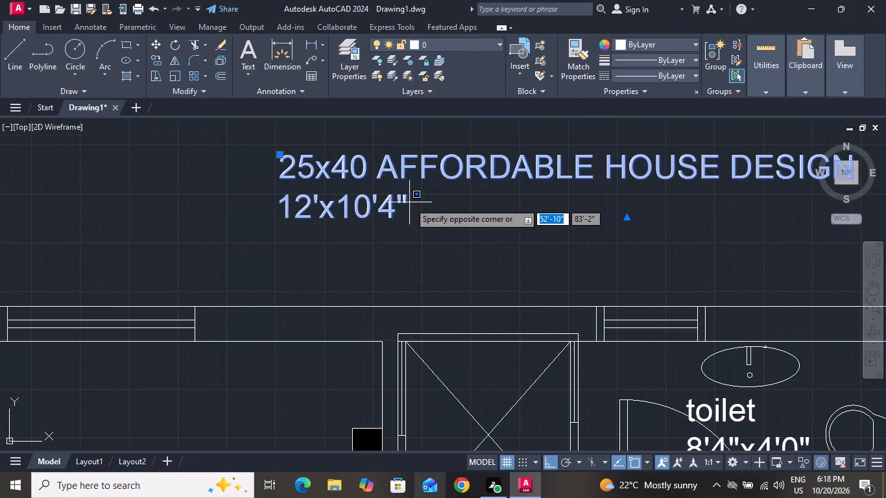
pyautogui.doubleClick(391, 189)
pyautogui.doubleClick(396, 197)
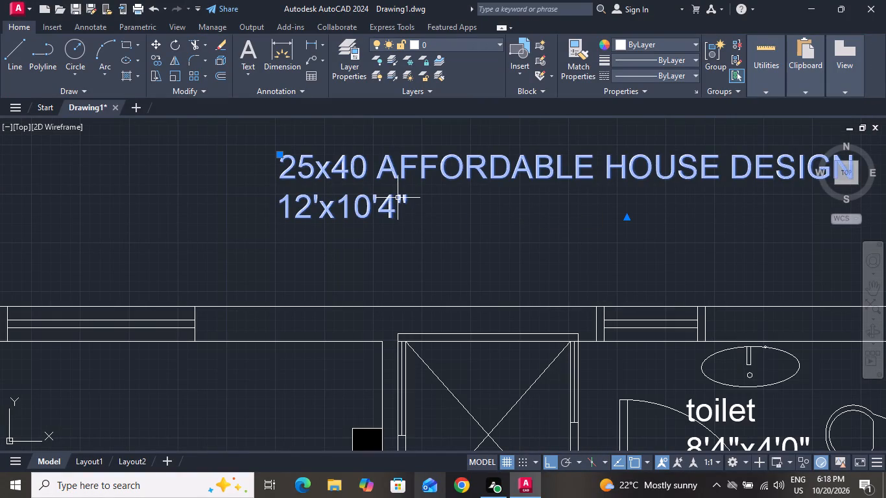
pyautogui.click(398, 198)
pyautogui.click(424, 202)
pyautogui.press('BackSpace')
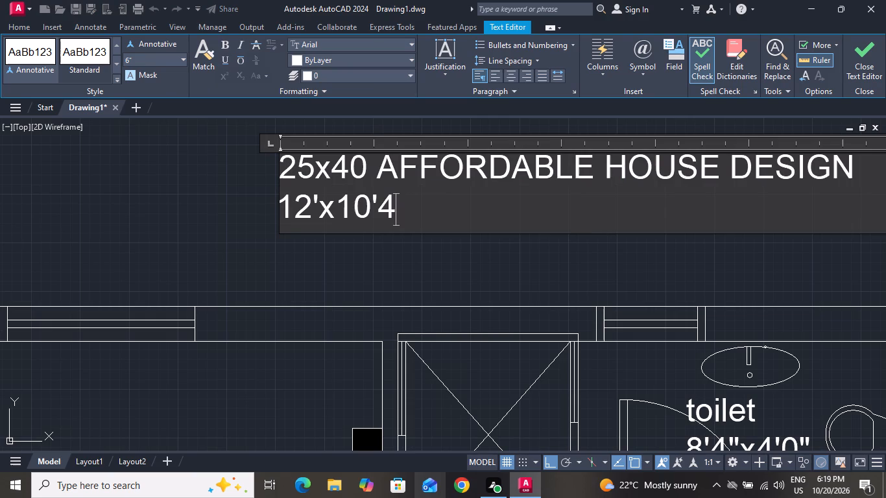
pyautogui.press('BackSpace')
pyautogui.press('BackSpace')
pyautogui.press('BackSpace')
pyautogui.press('BackSpace')
pyautogui.press('BackSpace')
pyautogui.press('BackSpace')
pyautogui.press('BackSpace')
pyautogui.press('BackSpace')
pyautogui.press('BackSpace')
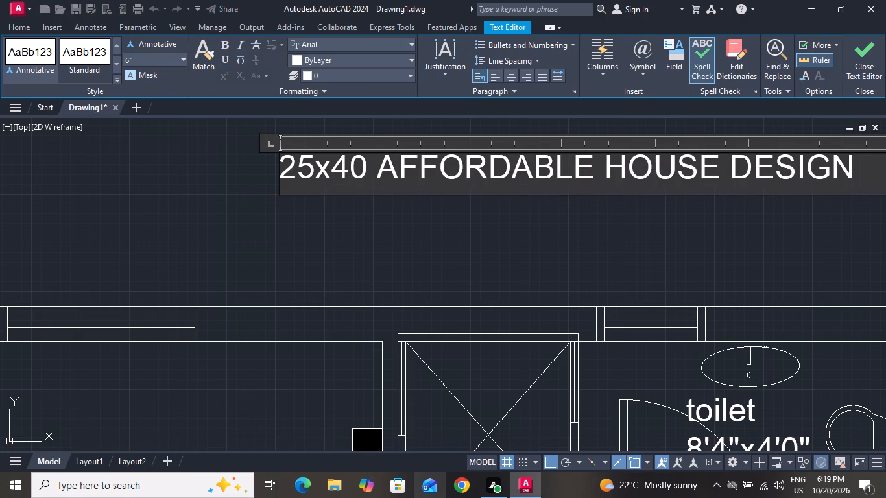
pyautogui.click(160, 222)
# Move the title "25x40 AFFORDABLE HOUSE DESIGN" down and left, centring it just above the plan's top wall with Ortho off.
pyautogui.scroll(-2, 149, 244)
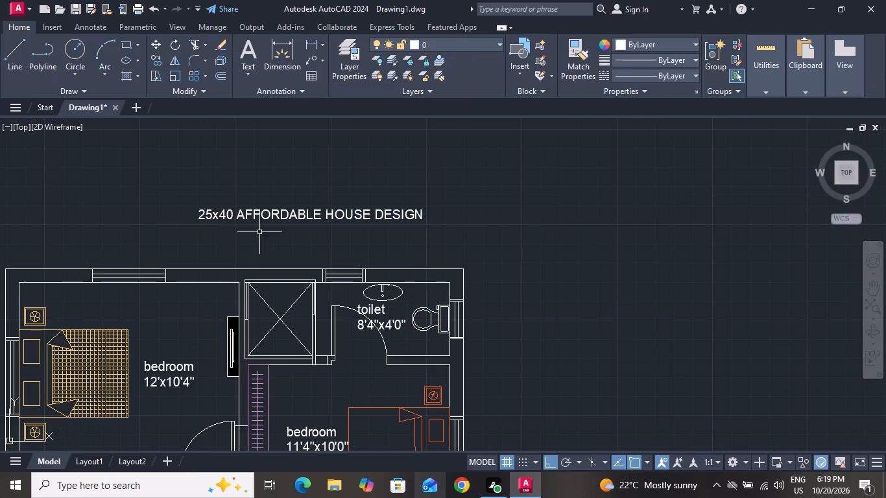
pyautogui.moveTo(281, 219); pyautogui.dragTo(270, 200)
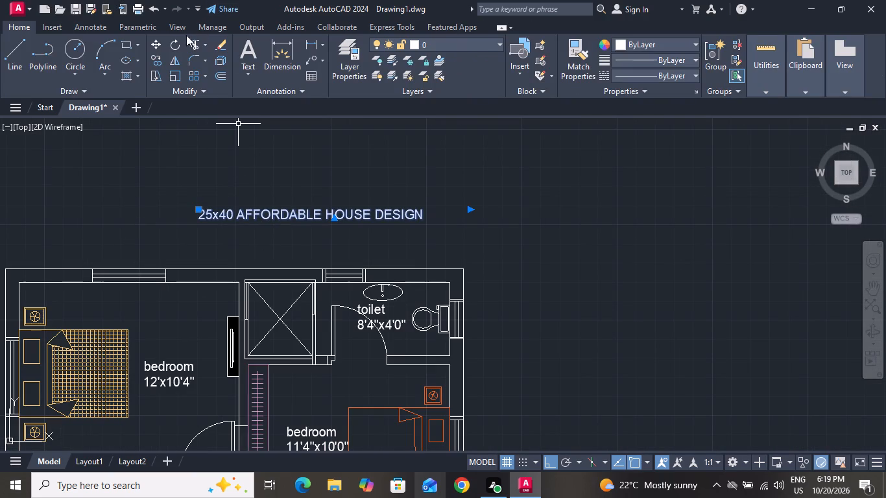
pyautogui.click(151, 39)
pyautogui.click(304, 219)
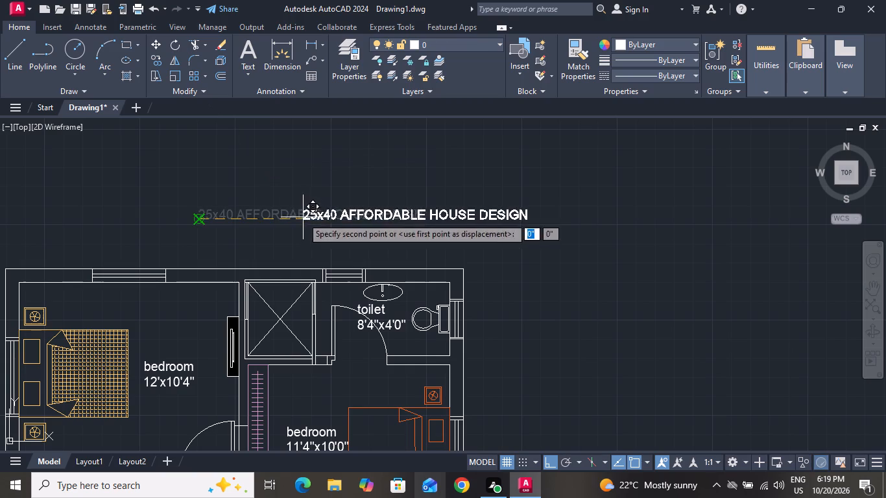
pyautogui.click(546, 464)
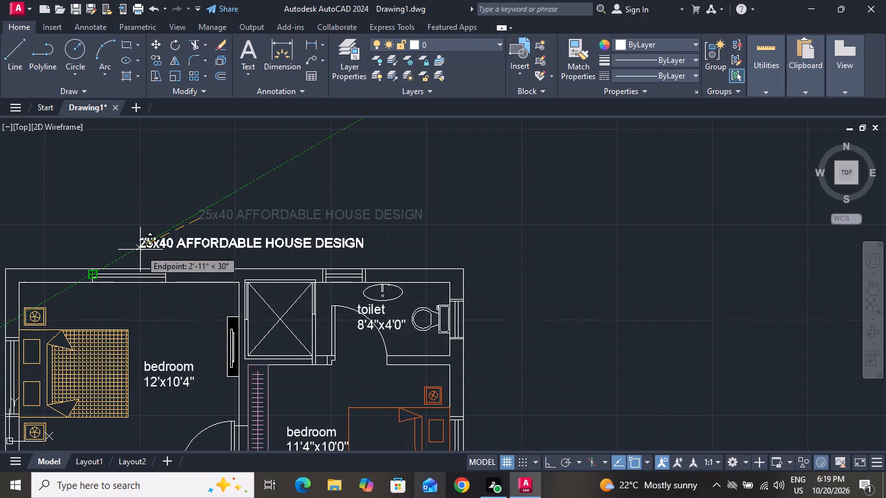
pyautogui.click(131, 255)
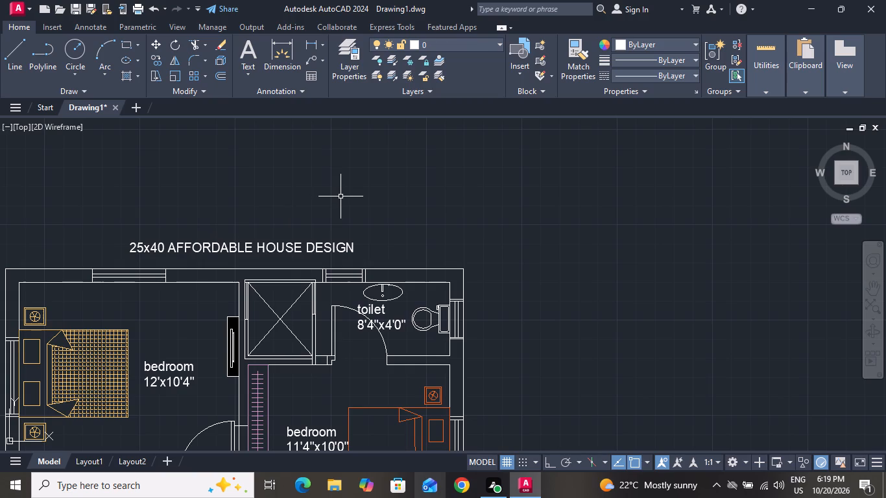
# Change the colour of all the room labels (bedrooms, toilets, living room, kitchen and porch) to Blue.
pyautogui.scroll(-2, 342, 198)
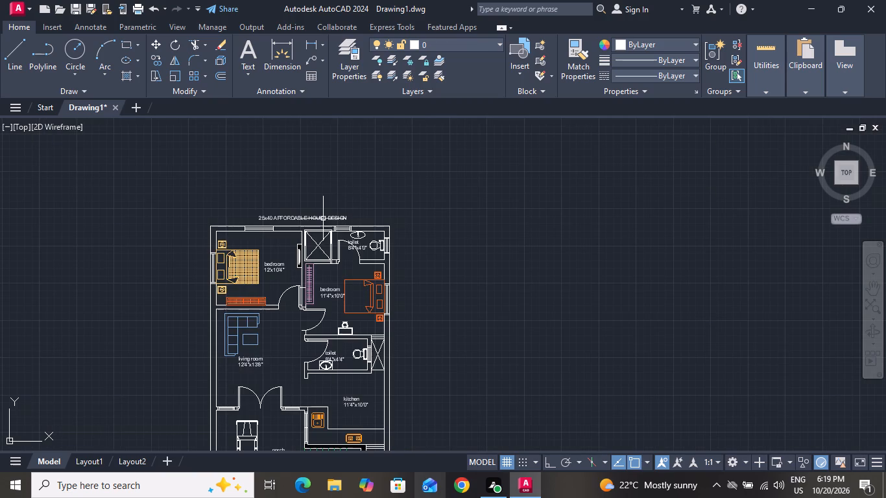
pyautogui.click(281, 267)
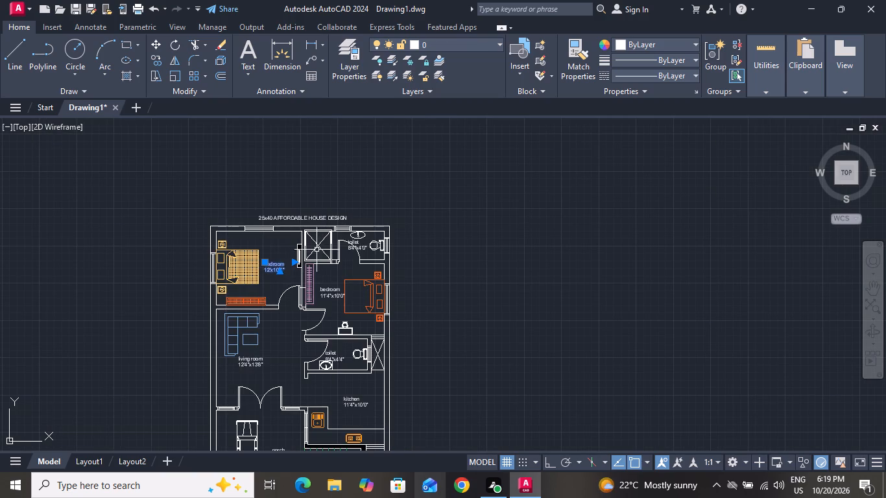
pyautogui.scroll(3, 336, 256)
pyautogui.click(374, 227)
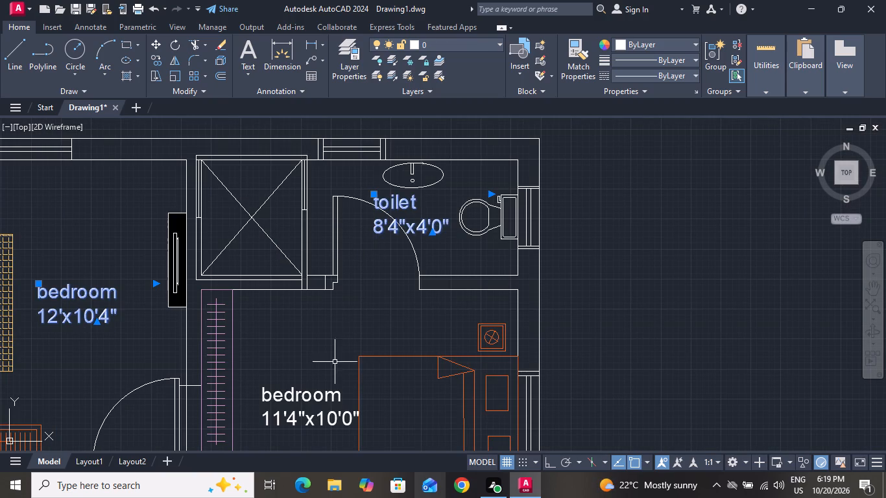
pyautogui.click(264, 387)
pyautogui.scroll(-2, 316, 268)
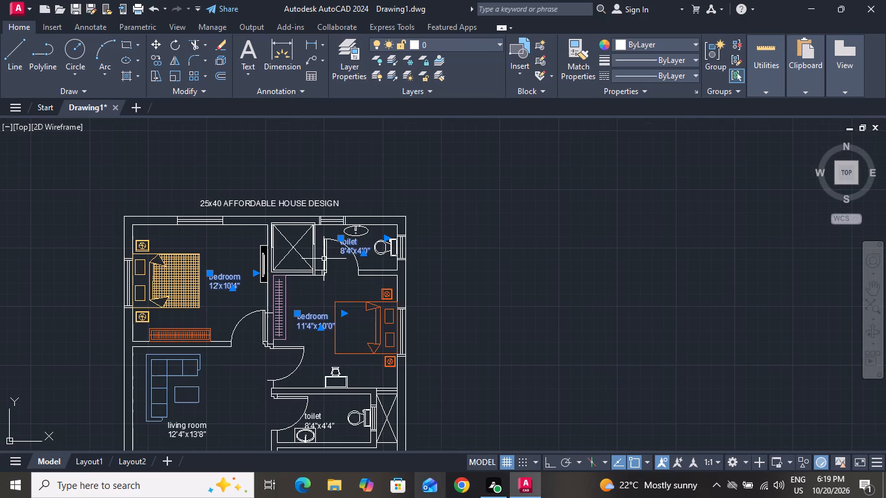
pyautogui.scroll(-3, 324, 255)
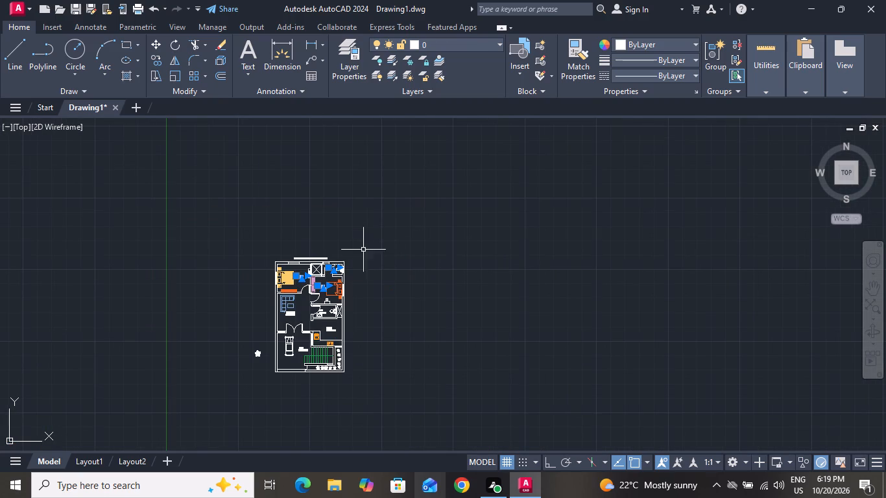
pyautogui.scroll(4, 315, 334)
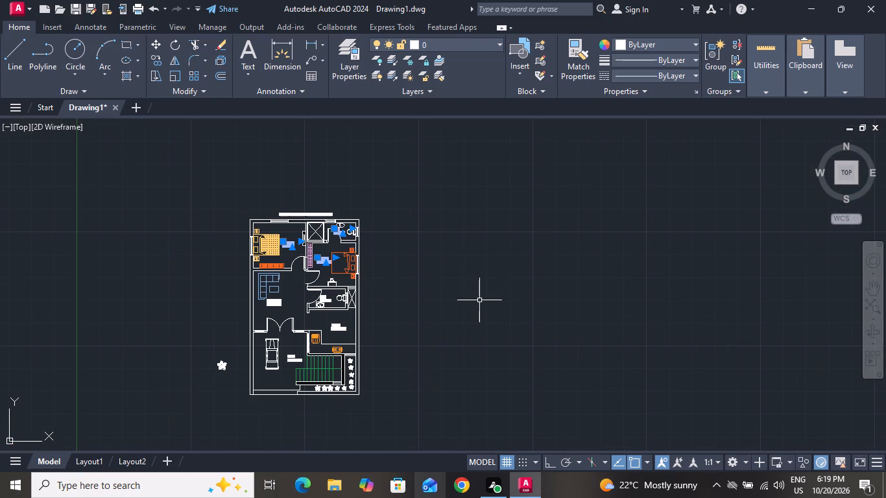
pyautogui.scroll(2, 339, 301)
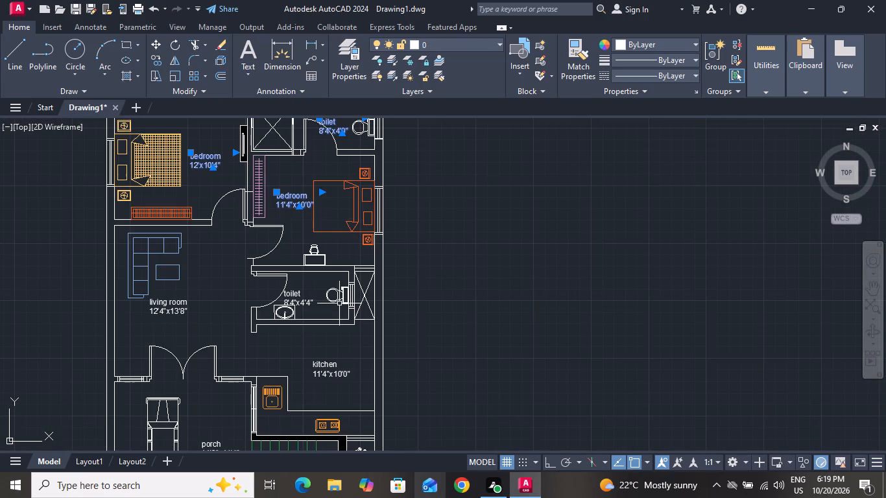
pyautogui.scroll(3, 338, 305)
pyautogui.moveTo(149, 274); pyautogui.dragTo(158, 268)
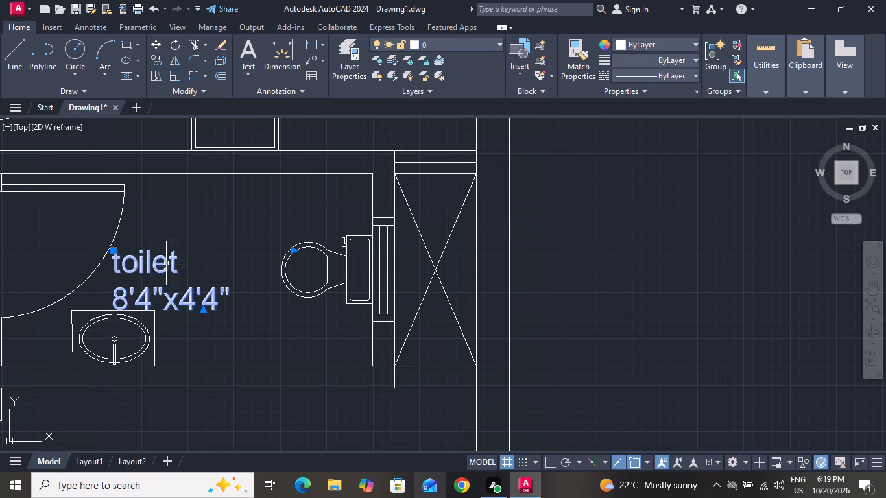
pyautogui.scroll(-4, 248, 241)
pyautogui.click(179, 259)
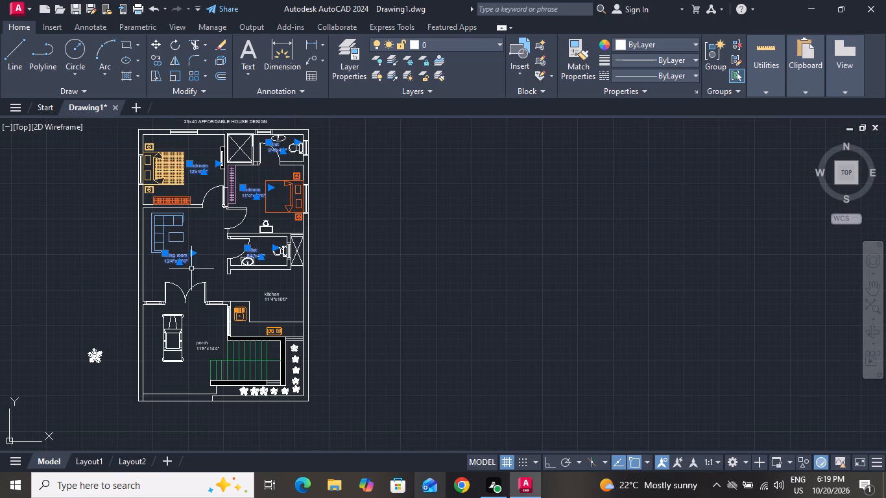
pyautogui.click(274, 298)
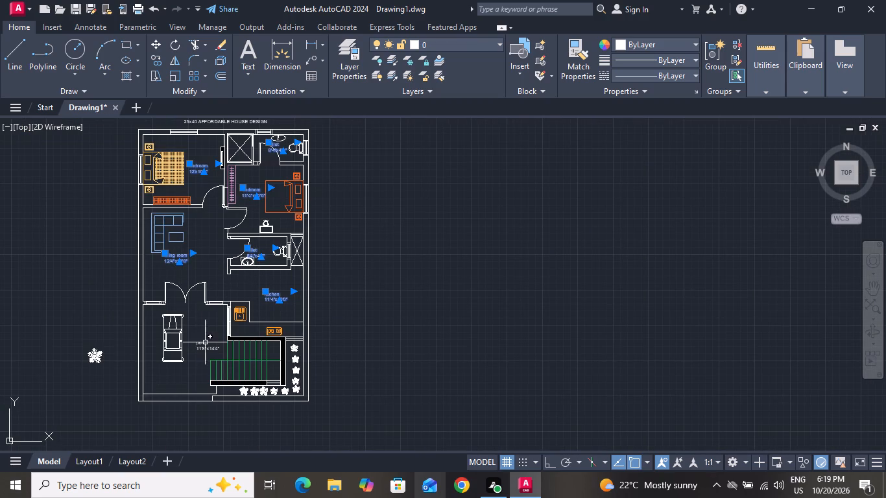
pyautogui.click(206, 348)
pyautogui.click(664, 46)
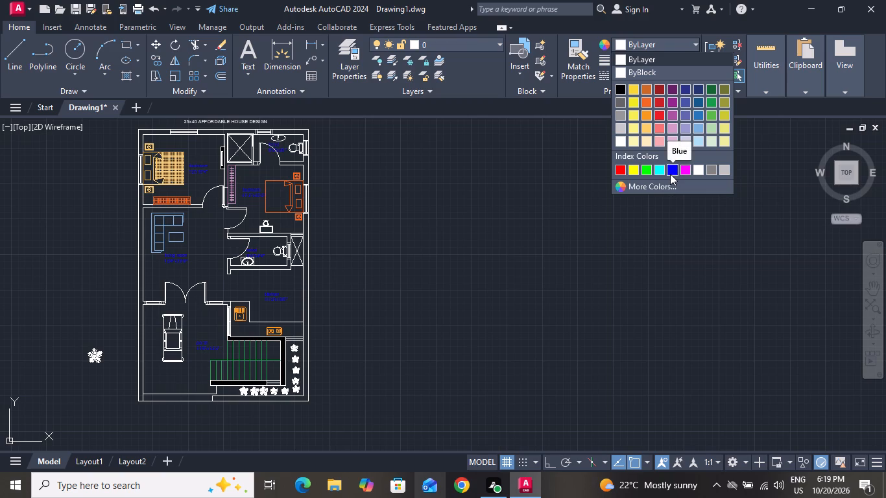
pyautogui.click(670, 174)
pyautogui.press('Escape')
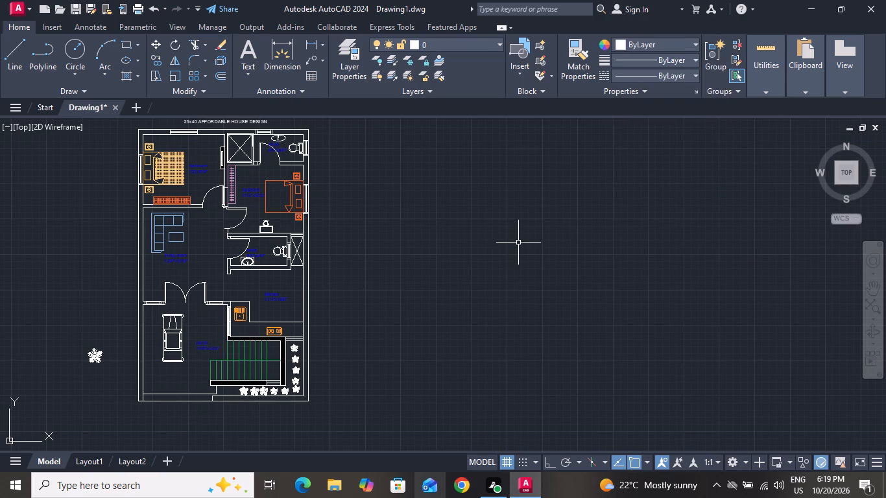
# Delete the spare tree standing outside the plan, beside the porch.
pyautogui.scroll(-1, 518, 243)
pyautogui.scroll(2, 242, 300)
pyautogui.click(274, 334)
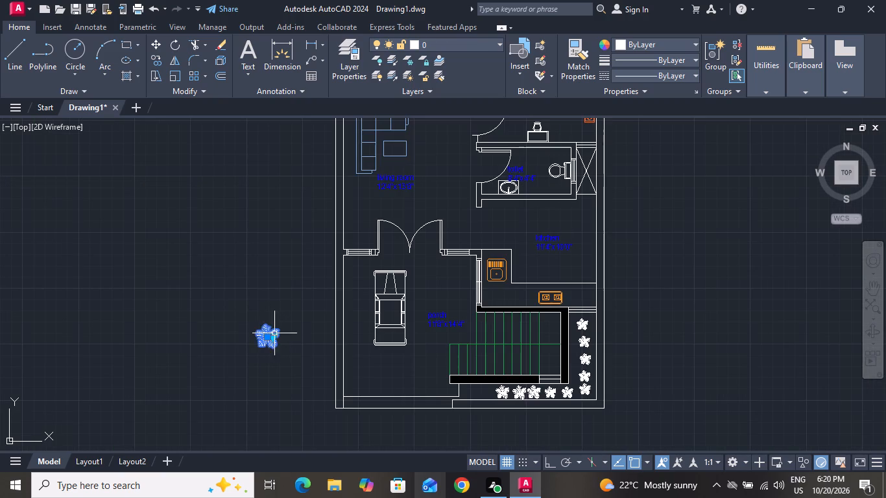
pyautogui.press('Delete')
# Draw a closed rectangular outline 25' wide and 40' high with Ortho lines in the empty space right of the floor plan.
pyautogui.scroll(-1, 292, 348)
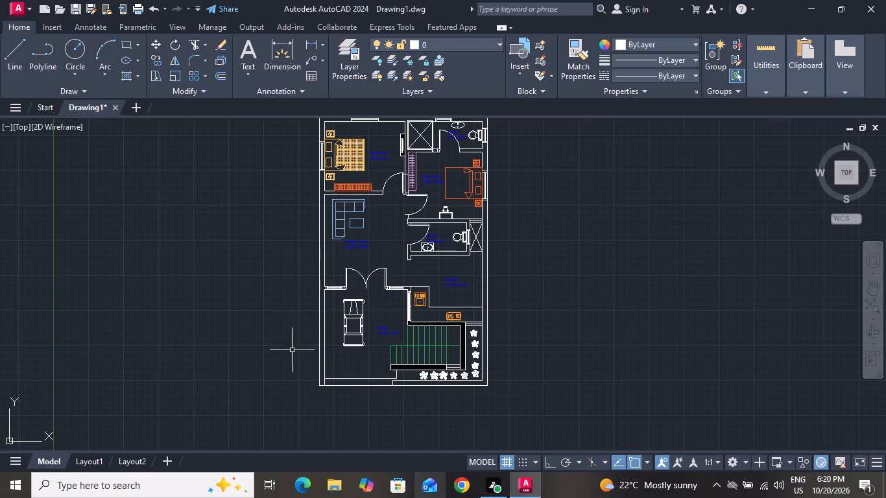
pyautogui.scroll(-1, 382, 301)
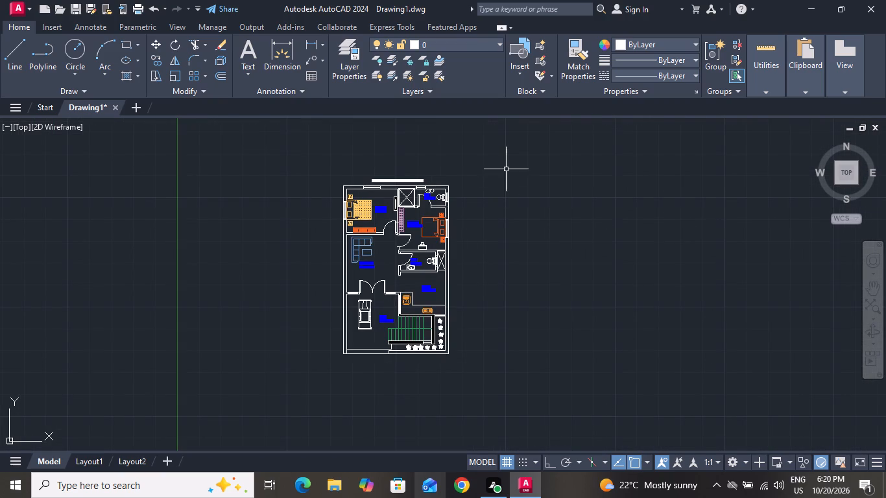
pyautogui.scroll(2, 445, 201)
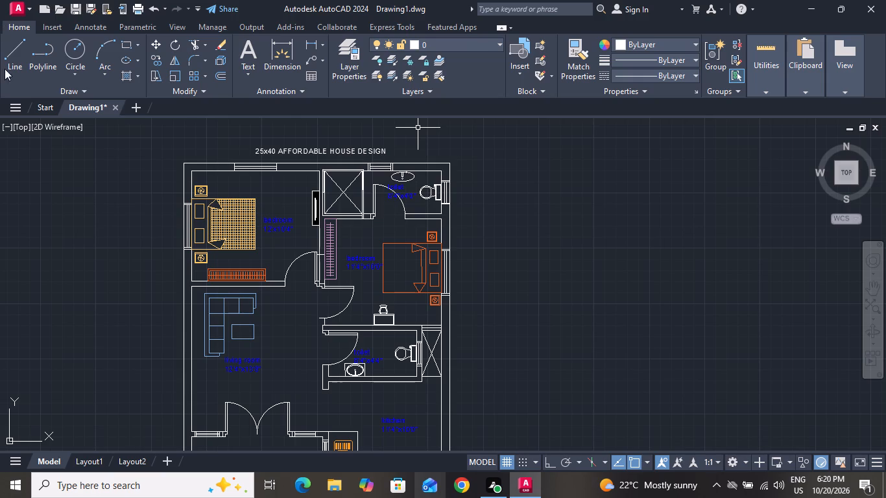
pyautogui.click(11, 53)
pyautogui.scroll(-1, 398, 289)
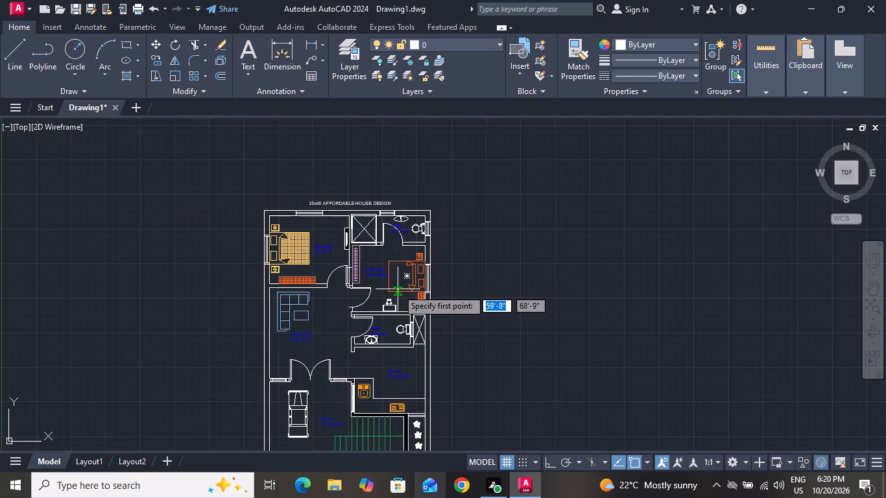
pyautogui.scroll(-1, 442, 301)
pyautogui.moveTo(527, 398); pyautogui.dragTo(534, 394)
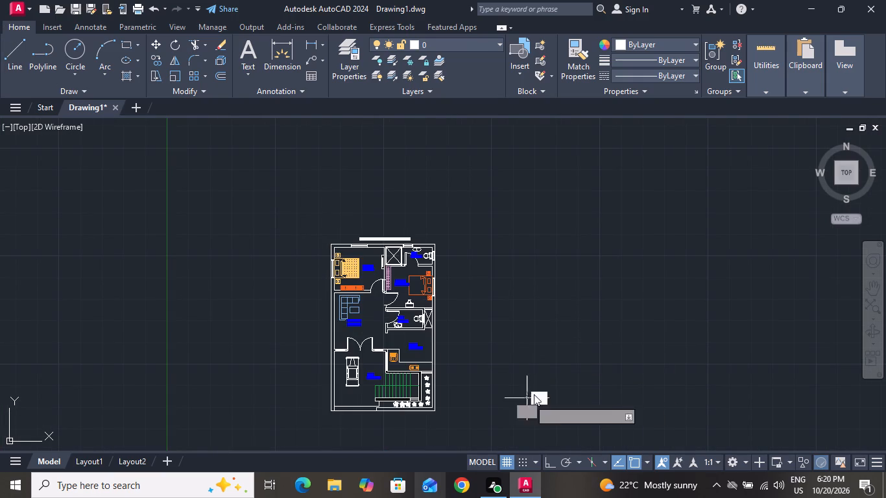
pyautogui.moveTo(534, 394); pyautogui.dragTo(534, 399)
pyautogui.click(548, 461)
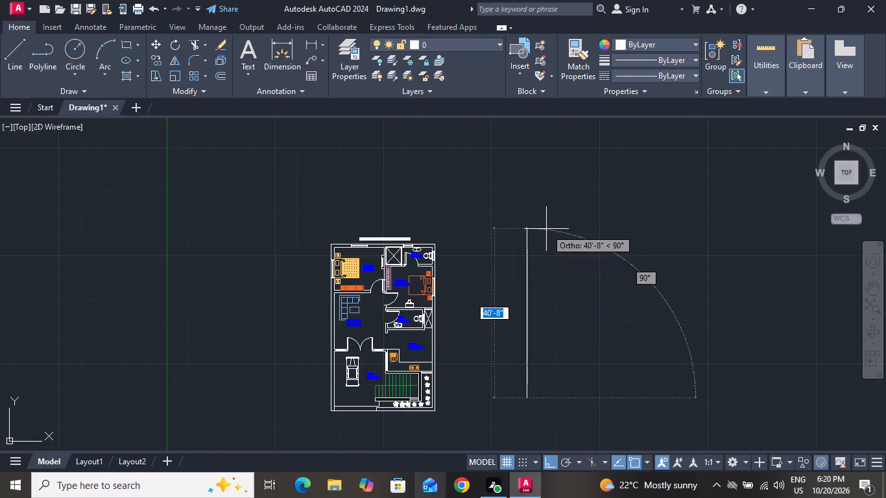
pyautogui.write("40'")
pyautogui.press('Return')
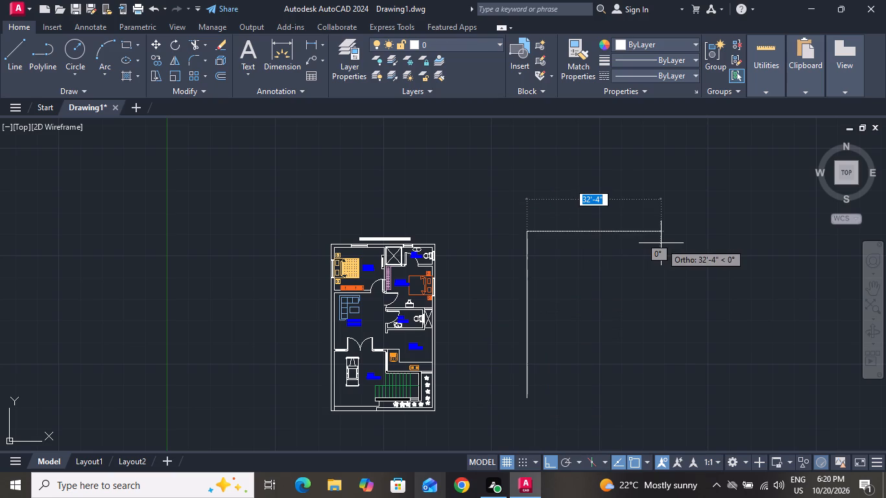
pyautogui.write('25')
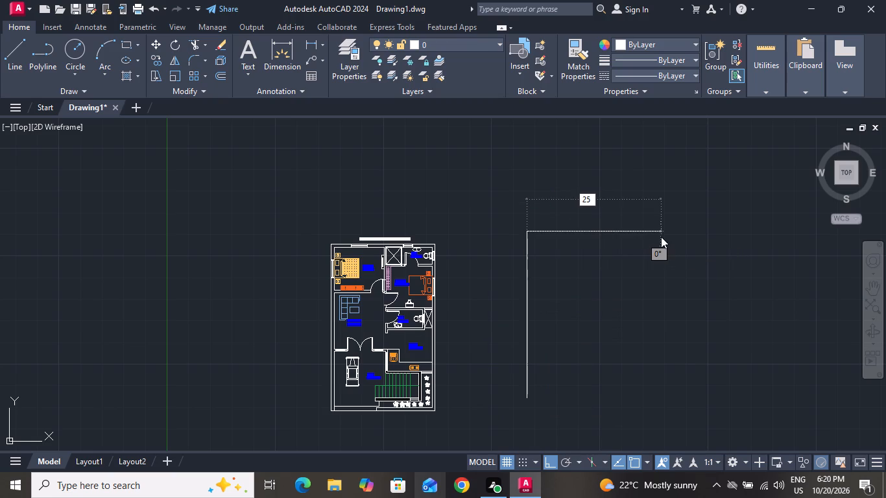
pyautogui.press("'")
pyautogui.press('Return')
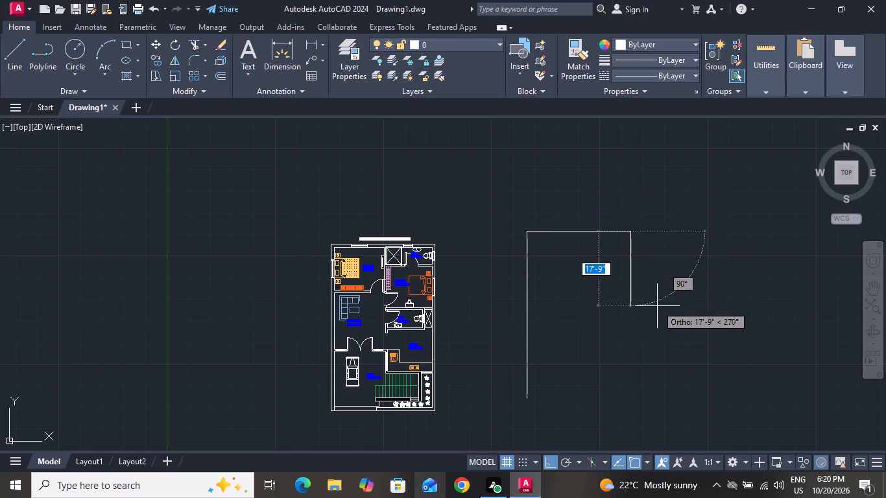
pyautogui.press('4')
pyautogui.write("0'")
pyautogui.press('Return')
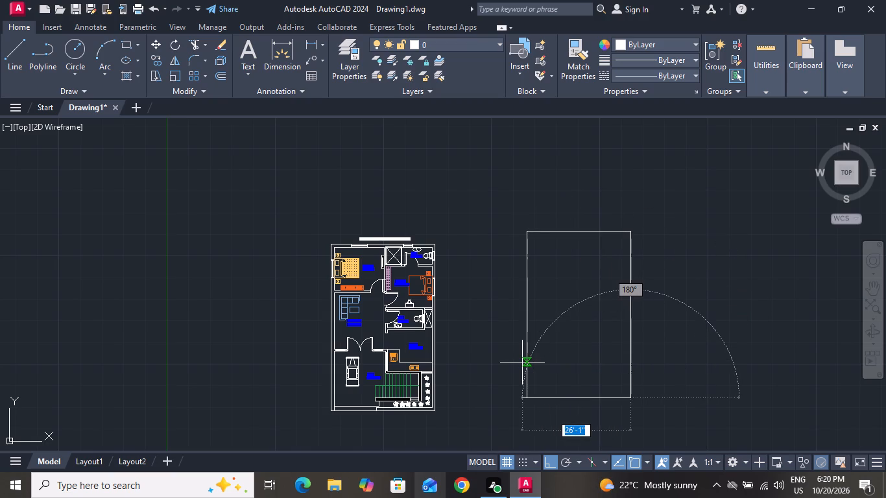
pyautogui.write('25')
pyautogui.press("'")
pyautogui.press('Return')
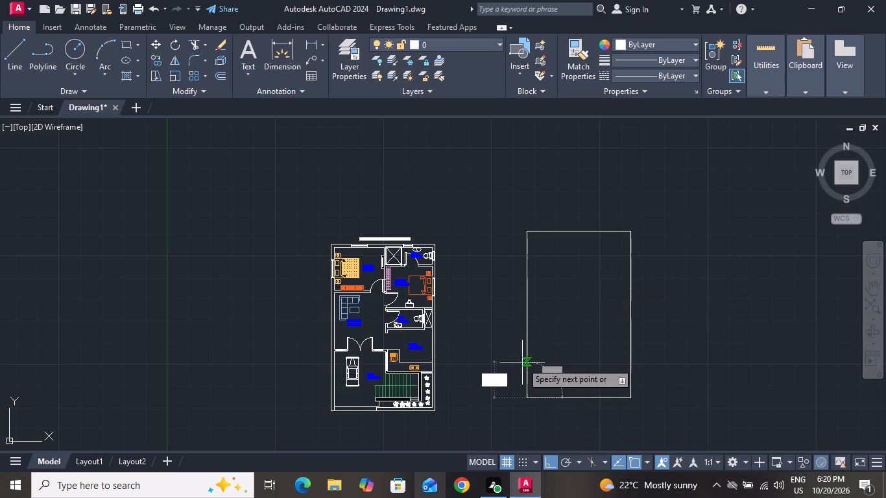
pyautogui.rightClick(522, 362)
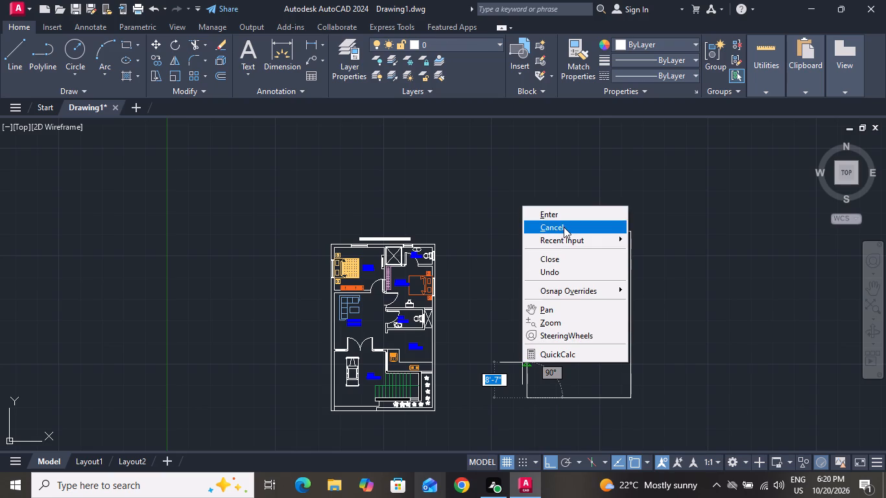
pyautogui.click(564, 227)
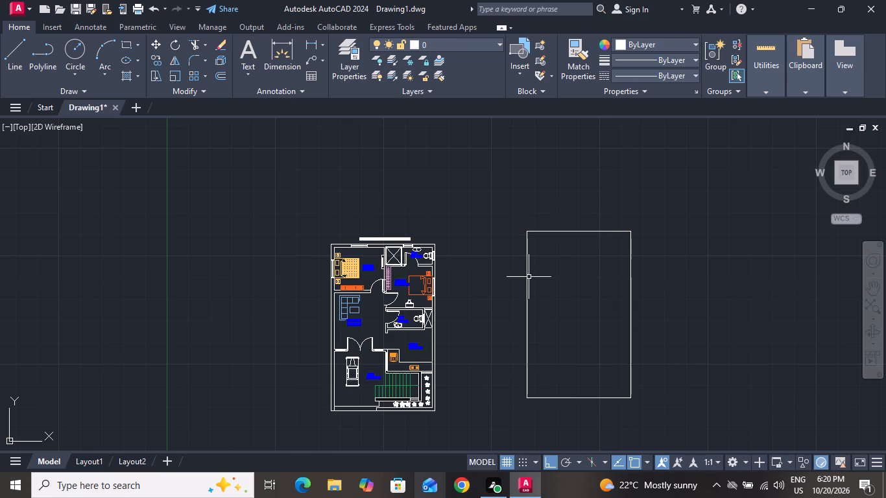
# Offset all four sides of the new empty outline 9" inward to form its wall thickness.
pyautogui.write('O')
pyautogui.press('space')
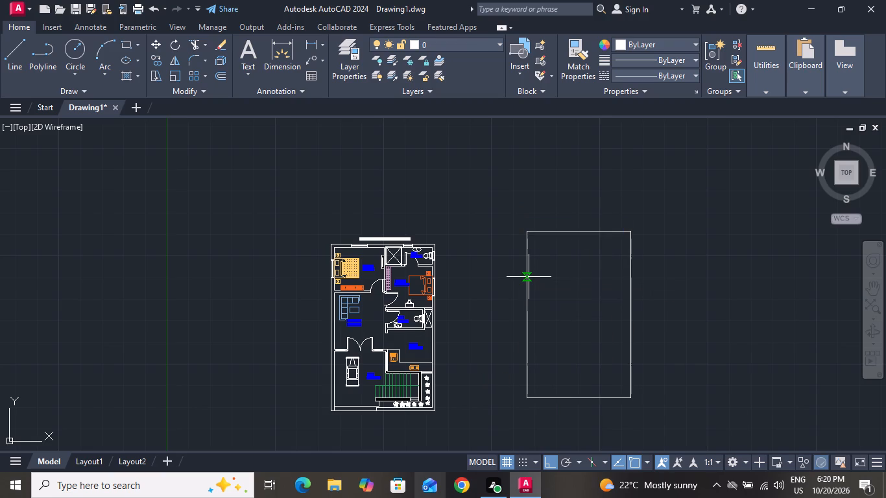
pyautogui.write('9"')
pyautogui.press('Return')
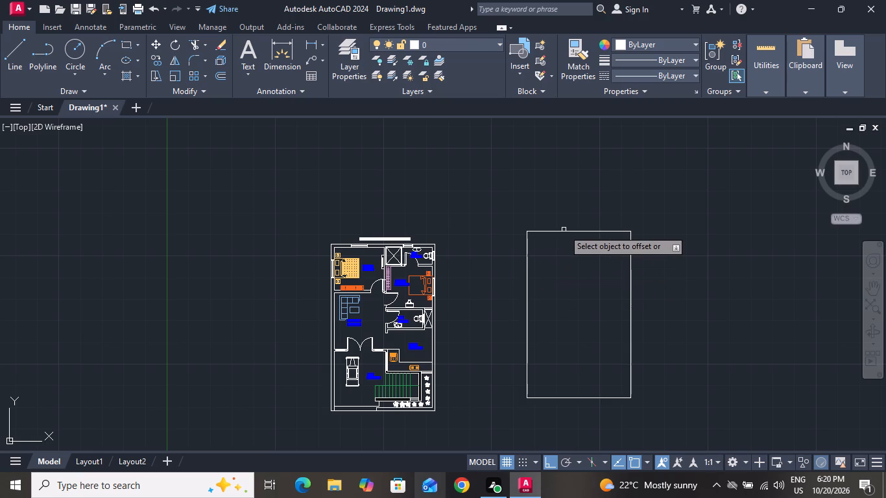
pyautogui.click(562, 230)
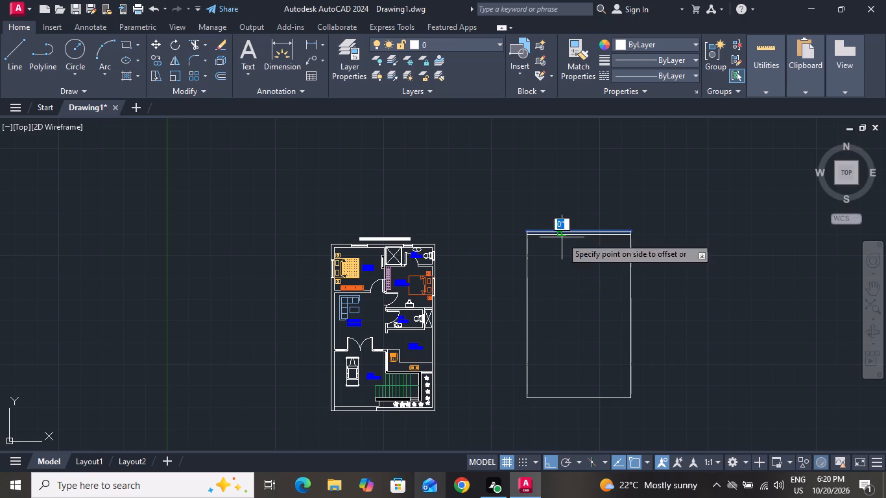
pyautogui.click(563, 273)
pyautogui.click(630, 264)
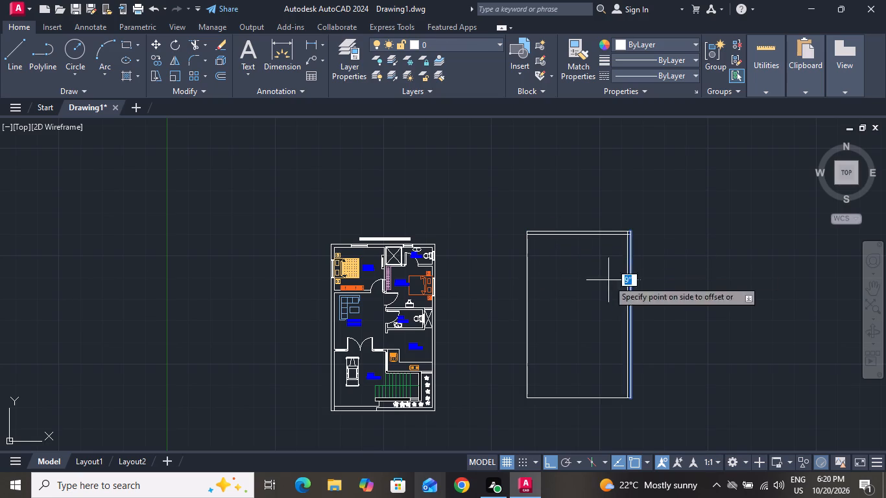
pyautogui.click(608, 280)
pyautogui.click(525, 302)
pyautogui.click(564, 302)
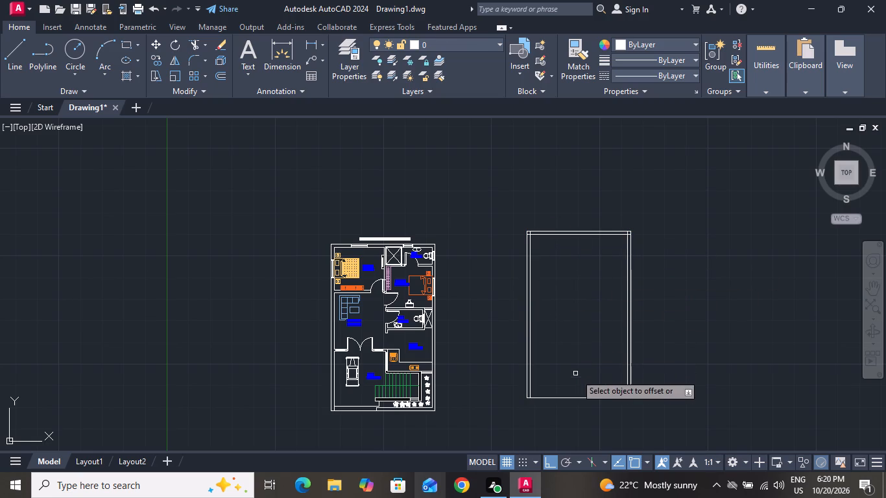
pyautogui.click(570, 398)
pyautogui.click(570, 385)
pyautogui.rightClick(581, 346)
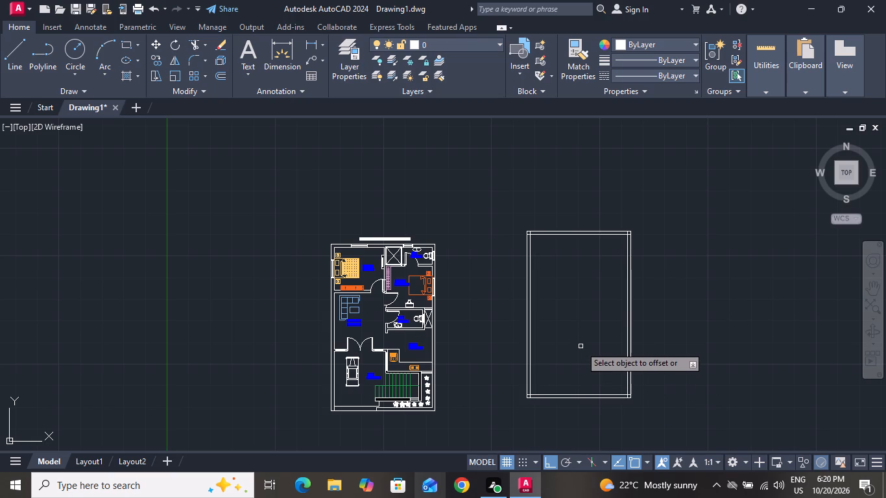
pyautogui.click(619, 229)
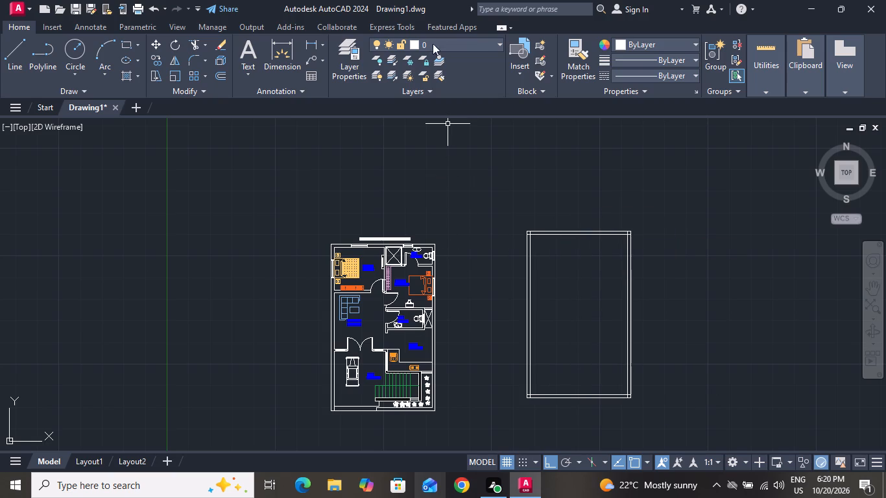
# Add a linear dimension for the top wall's thickness at the furnished plan's upper-right corner, placed outside the right wall.
pyautogui.click(307, 38)
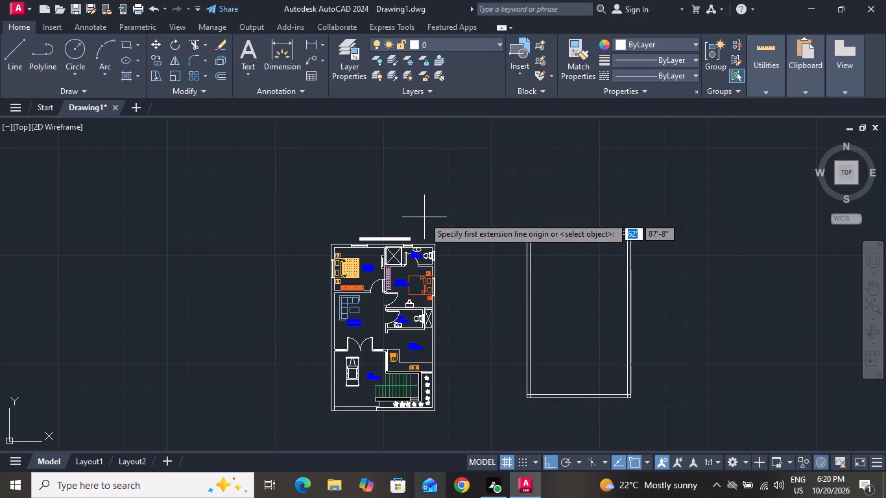
pyautogui.scroll(3, 420, 261)
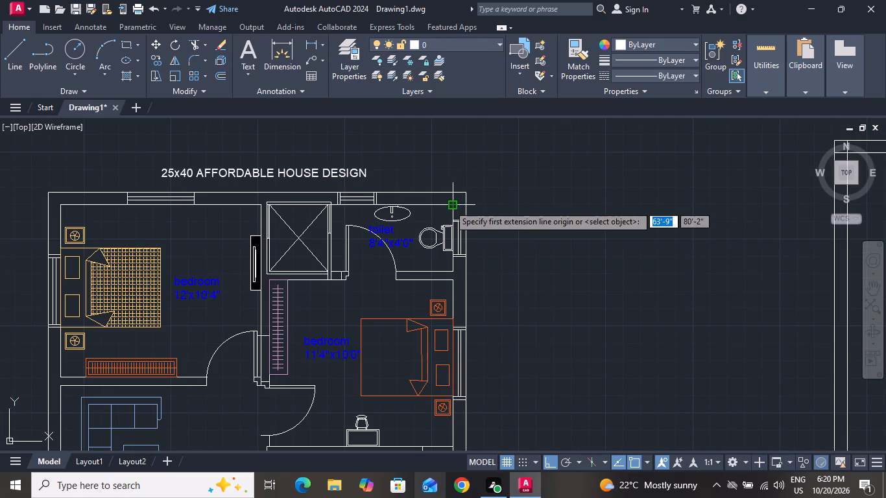
pyautogui.click(449, 205)
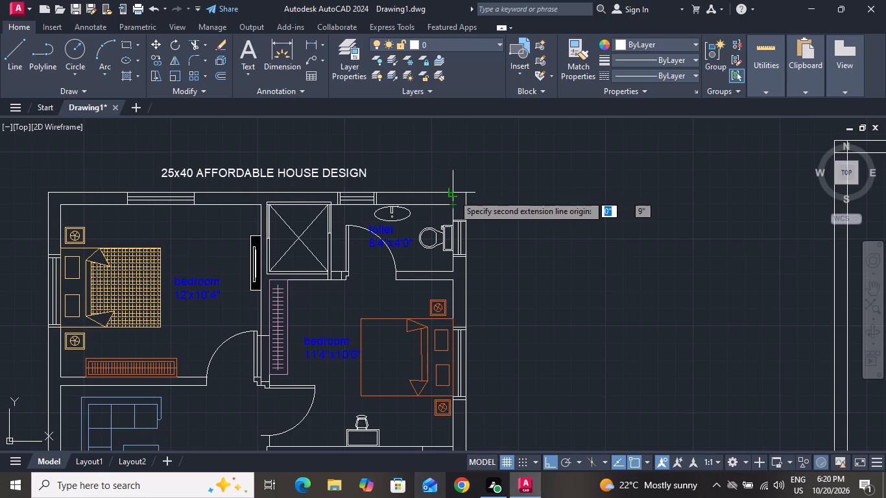
pyautogui.click(453, 195)
pyautogui.click(499, 203)
# Modify the Standard dimension style's text height to 0'-10.18".
pyautogui.scroll(4, 501, 198)
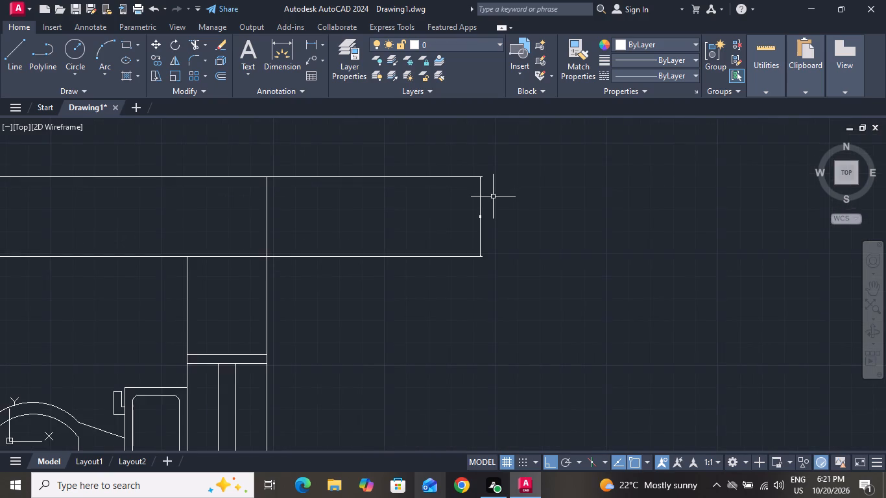
pyautogui.scroll(5, 491, 197)
pyautogui.scroll(-8, 461, 236)
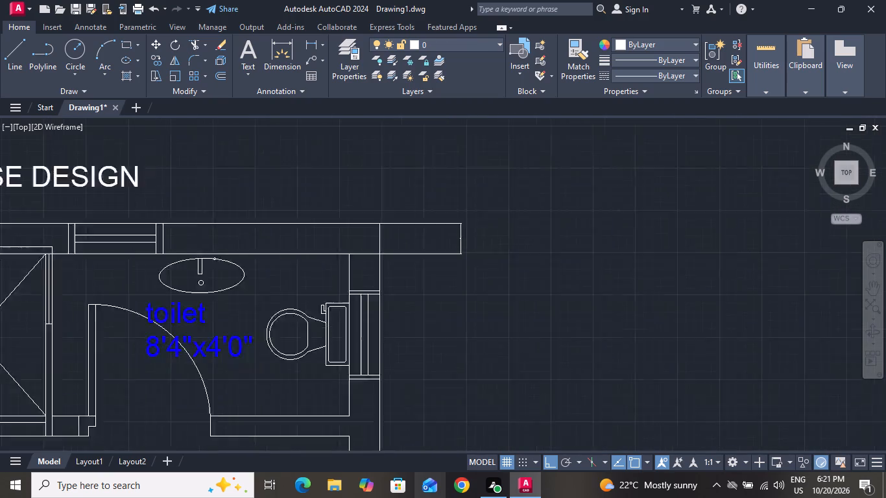
pyautogui.scroll(-3, 462, 238)
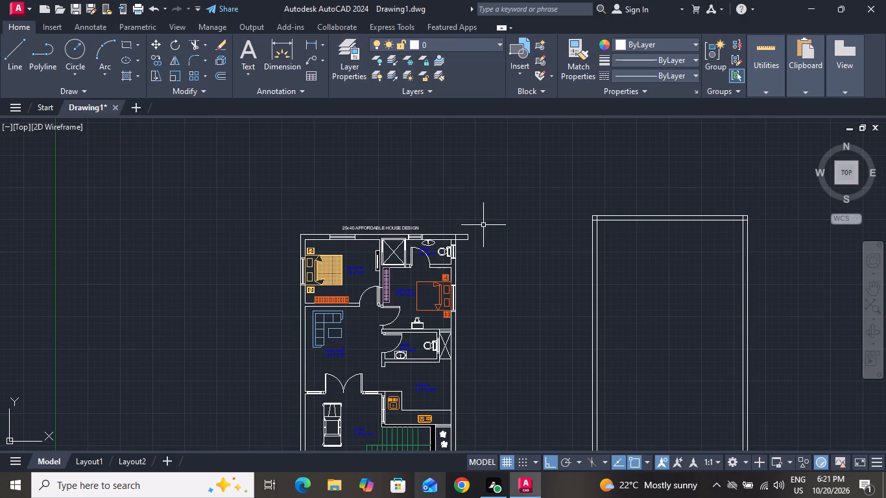
pyautogui.press('d')
pyautogui.press('space')
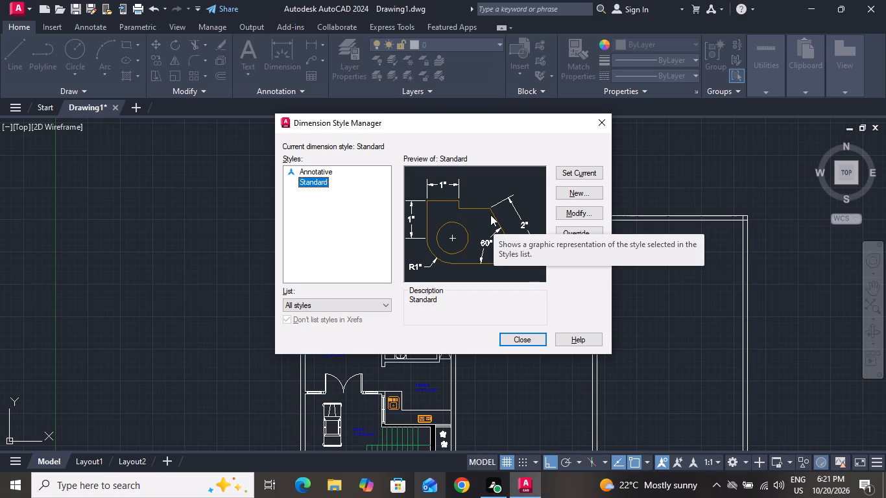
pyautogui.click(586, 210)
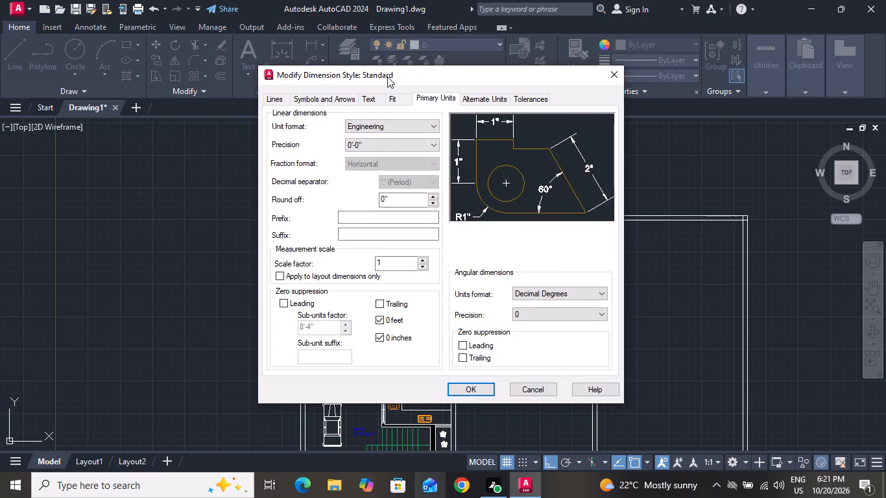
pyautogui.click(365, 105)
pyautogui.click(370, 99)
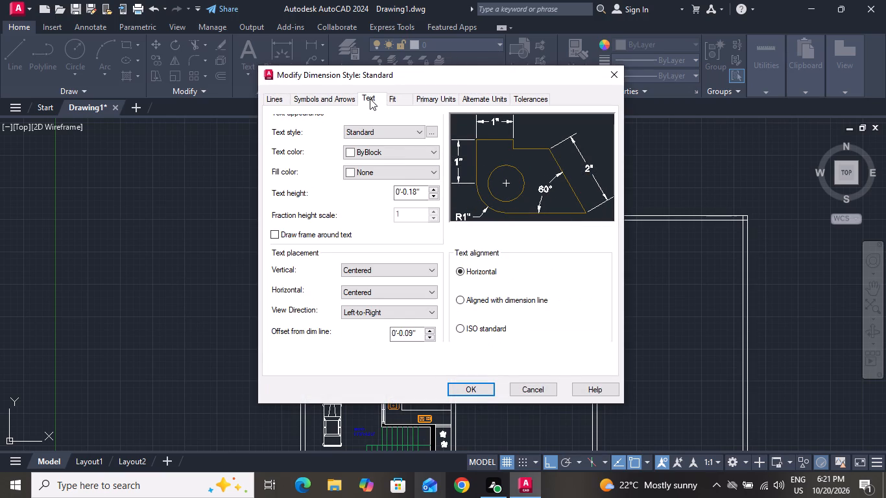
pyautogui.doubleClick(434, 189)
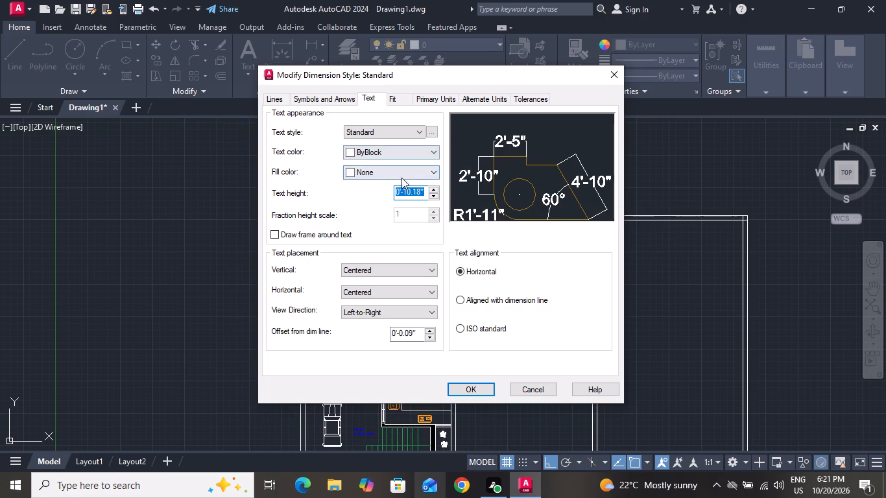
# Set the Standard dimension style's arrow size to 1'-3.18" and make the style current.
pyautogui.click(350, 104)
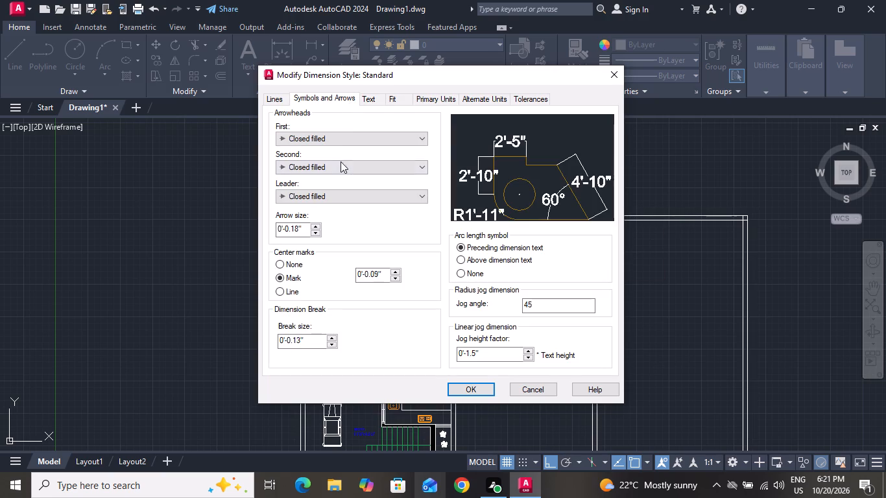
pyautogui.doubleClick(313, 228)
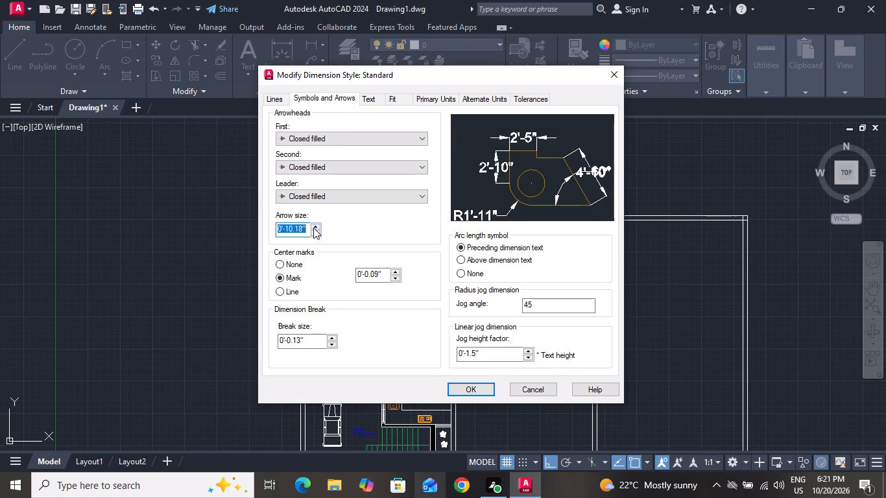
pyautogui.click(313, 228)
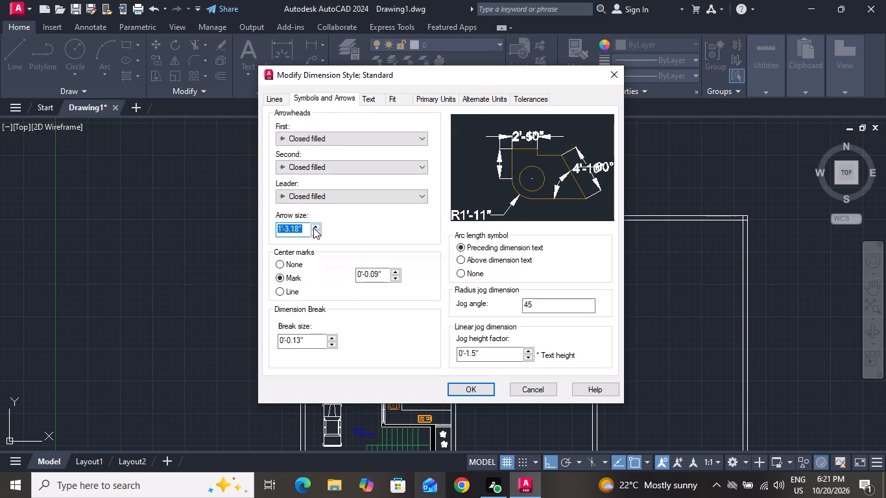
pyautogui.click(464, 386)
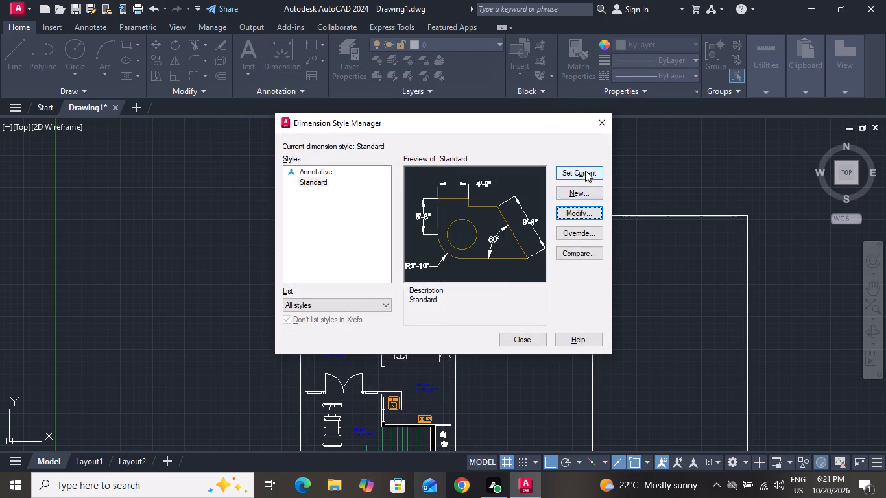
pyautogui.click(585, 171)
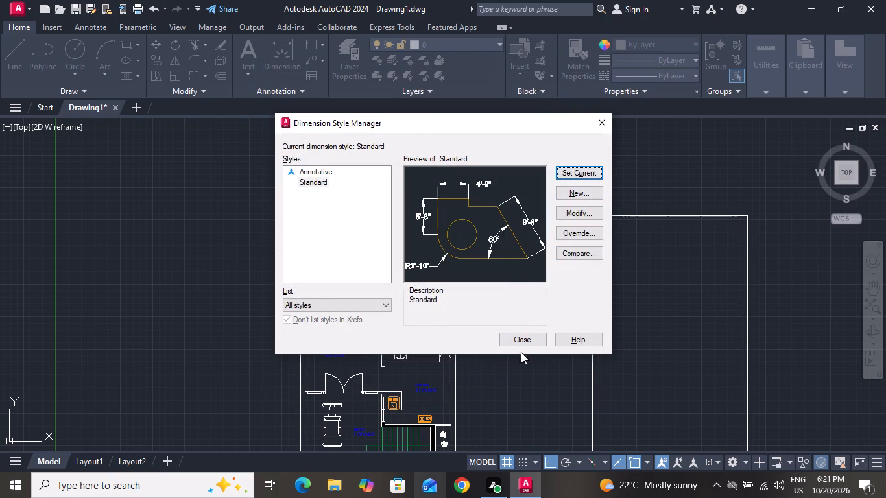
pyautogui.click(522, 344)
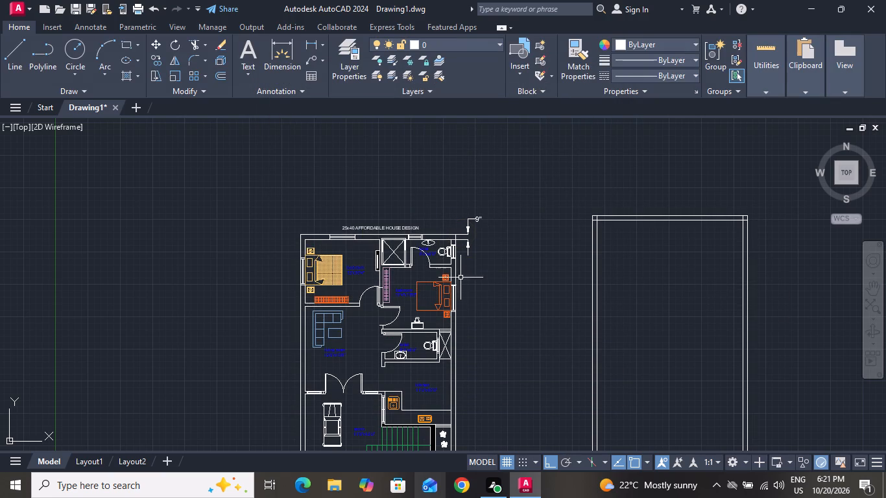
# Add a linear dimension for the furnished plan's overall width between its top outer corners, with the dimension line just above the title.
pyautogui.click(311, 43)
pyautogui.keyDown('ctrl'); pyautogui.scroll(1, 305, 196); pyautogui.keyUp('ctrl')
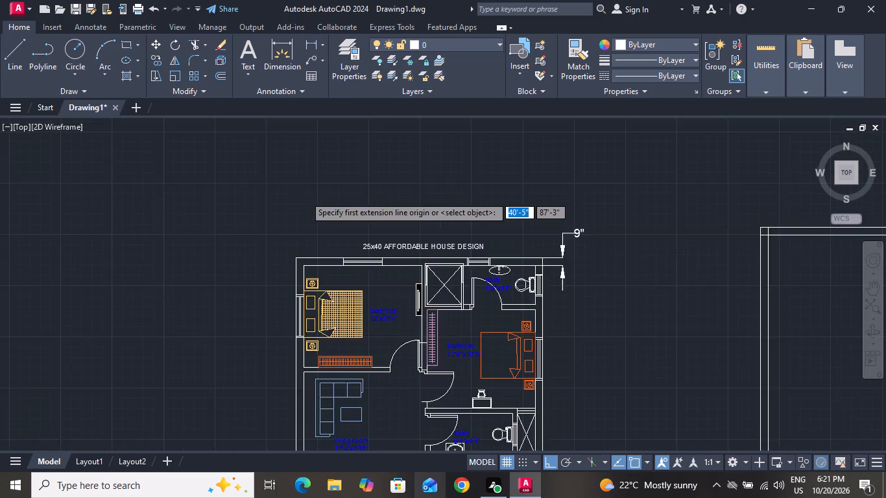
pyautogui.keyDown('ctrl'); pyautogui.scroll(1, 305, 196); pyautogui.keyUp('ctrl')
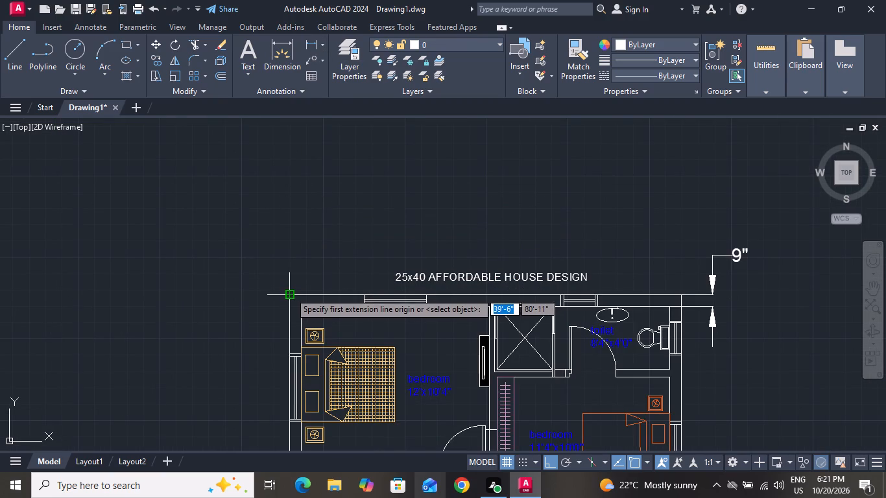
pyautogui.click(289, 293)
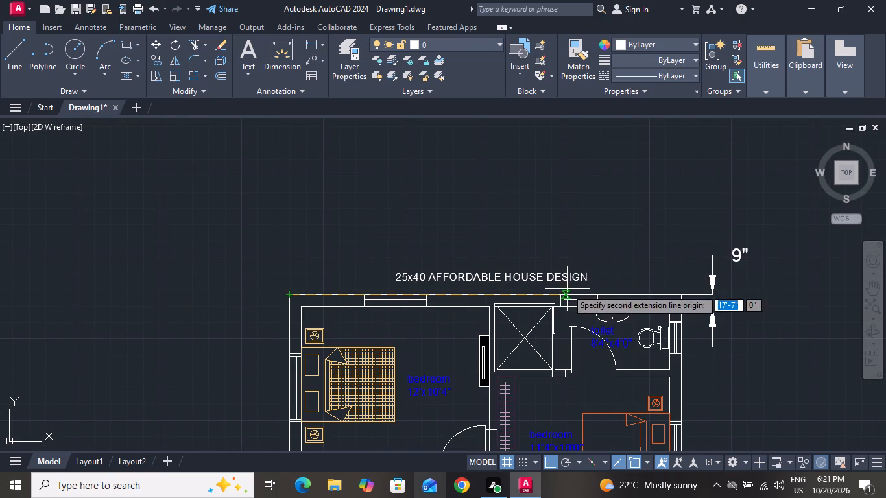
pyautogui.click(680, 294)
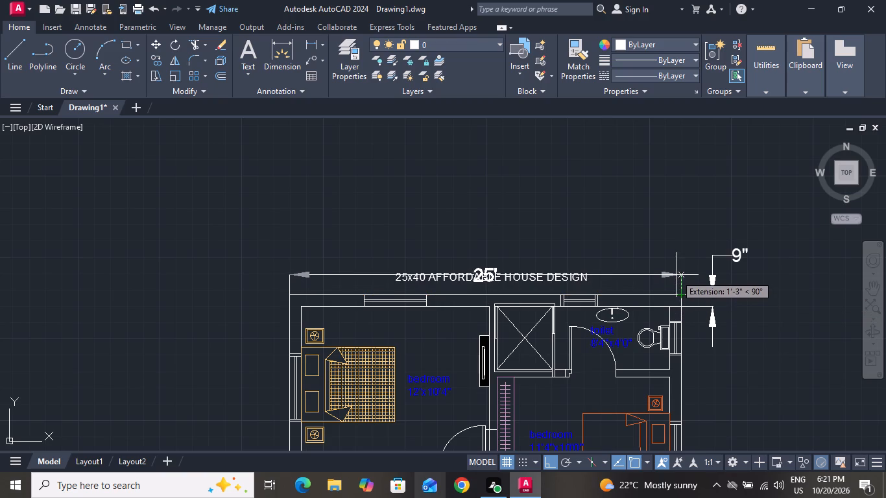
pyautogui.click(673, 265)
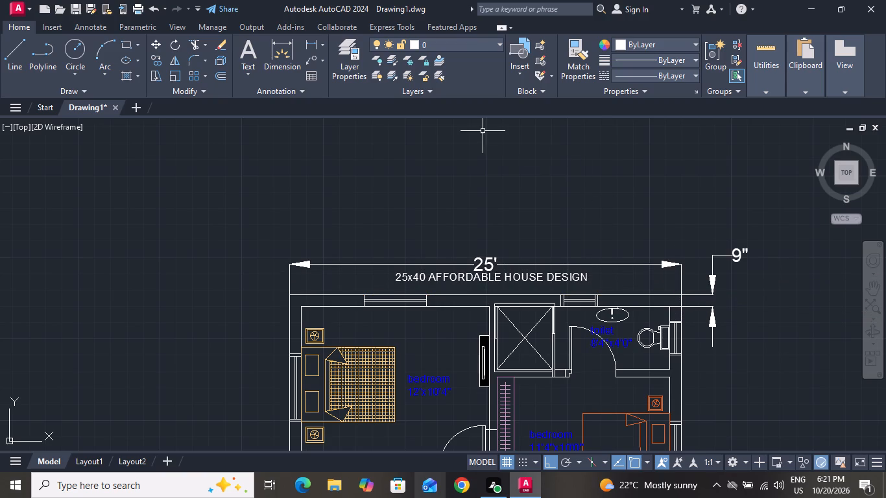
# Add a linear dimension for the furnished plan's overall height between its left outer corners, placed just outside the left wall.
pyautogui.click(306, 45)
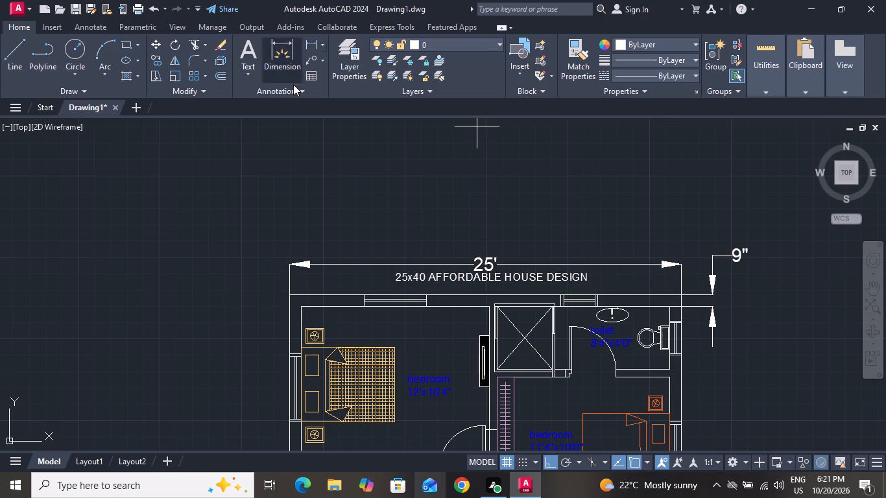
pyautogui.click(290, 296)
pyautogui.keyDown('ctrl'); pyautogui.scroll(-7, 290, 296); pyautogui.keyUp('ctrl')
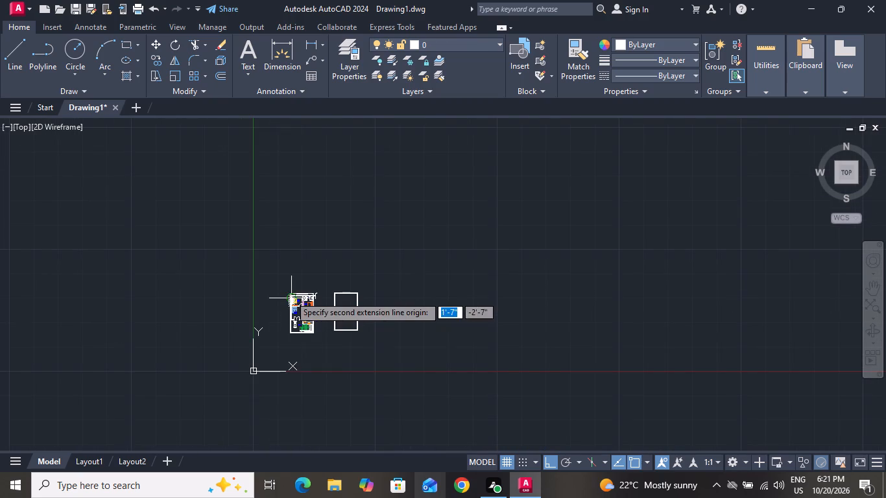
pyautogui.keyDown('ctrl'); pyautogui.scroll(4, 285, 337); pyautogui.keyUp('ctrl')
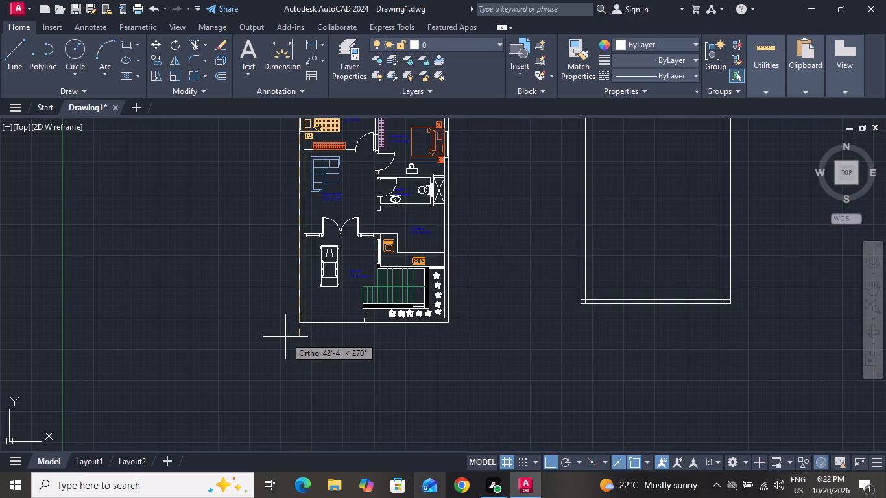
pyautogui.keyDown('ctrl'); pyautogui.scroll(2, 285, 337); pyautogui.keyUp('ctrl')
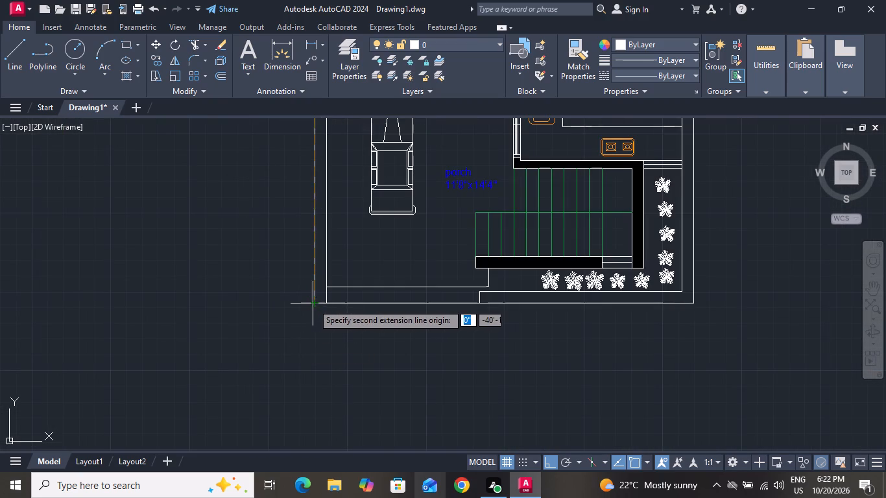
pyautogui.click(315, 303)
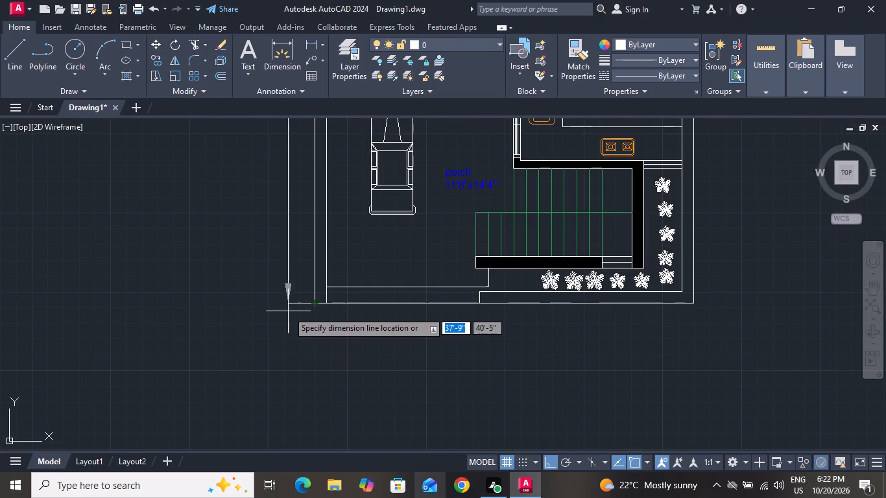
pyautogui.keyDown('ctrl'); pyautogui.scroll(-3, 288, 311); pyautogui.keyUp('ctrl')
pyautogui.click(288, 311)
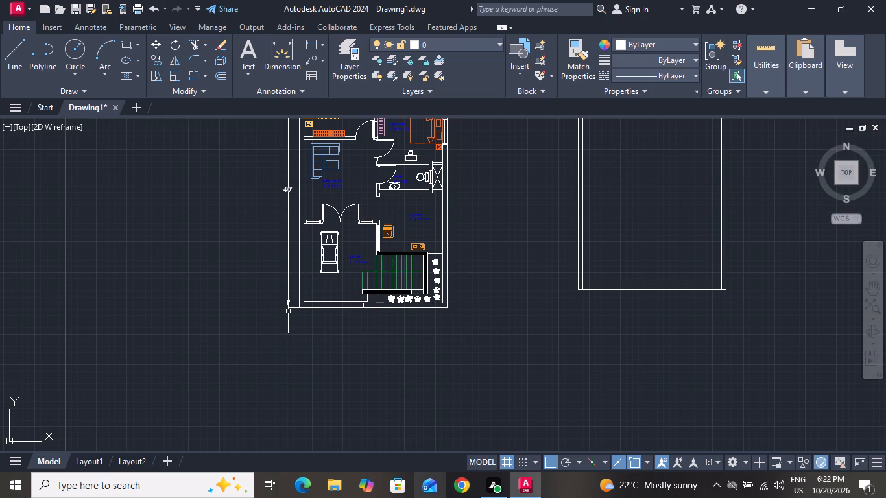
# Trim the inner wall lines' overlapping ends at the second plan's upper-left corner.
pyautogui.scroll(-2, 448, 289)
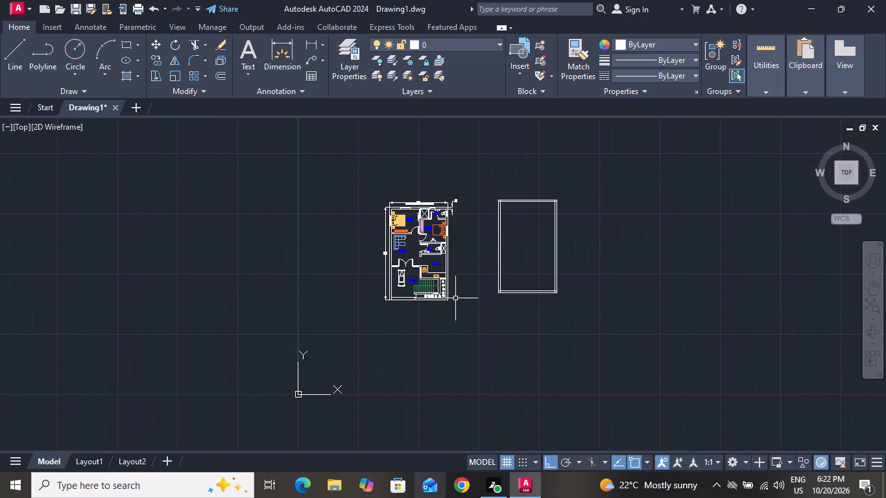
pyautogui.scroll(2, 571, 205)
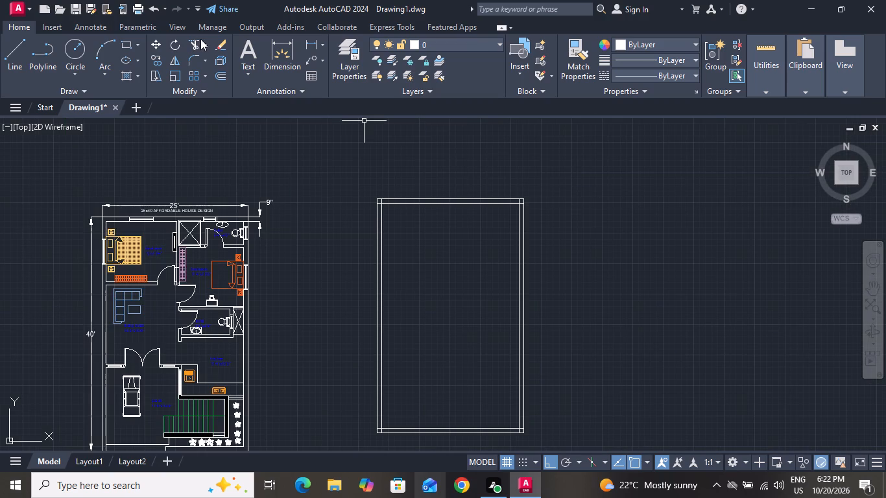
pyautogui.click(198, 47)
pyautogui.scroll(2, 362, 197)
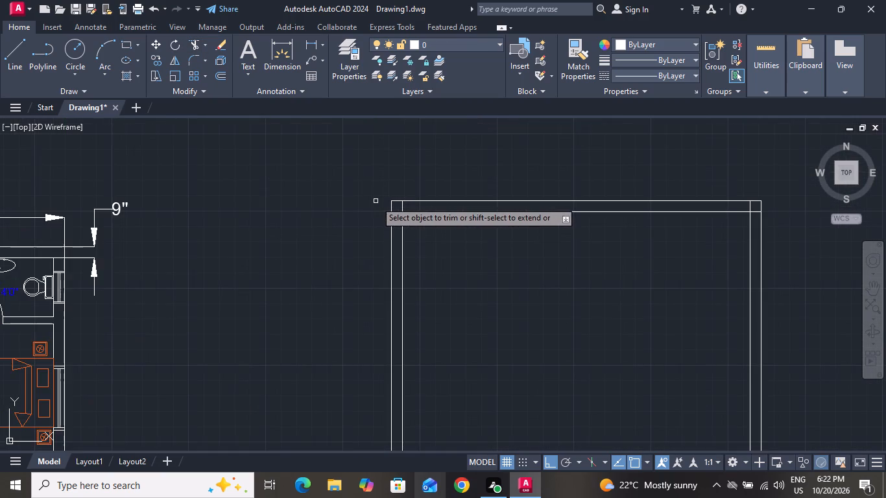
pyautogui.scroll(2, 405, 214)
pyautogui.click(409, 202)
pyautogui.click(389, 195)
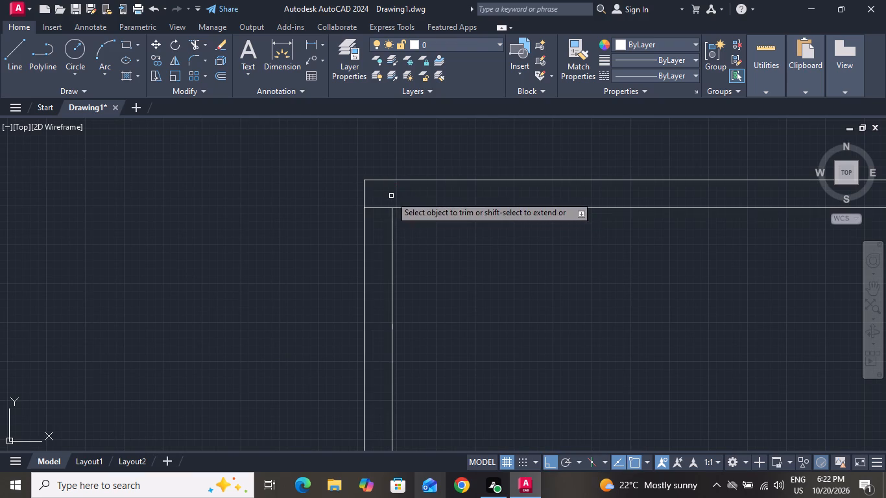
pyautogui.click(388, 196)
pyautogui.click(381, 222)
# Trim the inner wall lines' overlapping ends at the second plan's upper-right corner.
pyautogui.scroll(-3, 370, 231)
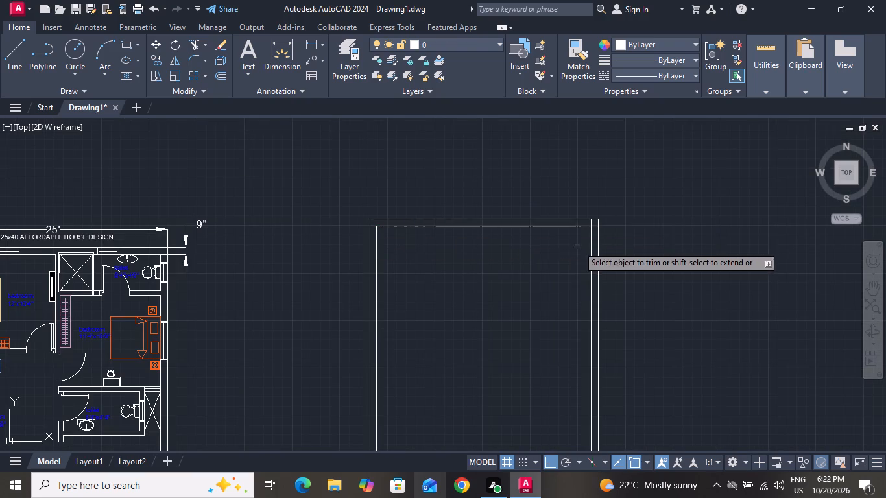
pyautogui.scroll(3, 601, 229)
pyautogui.click(564, 199)
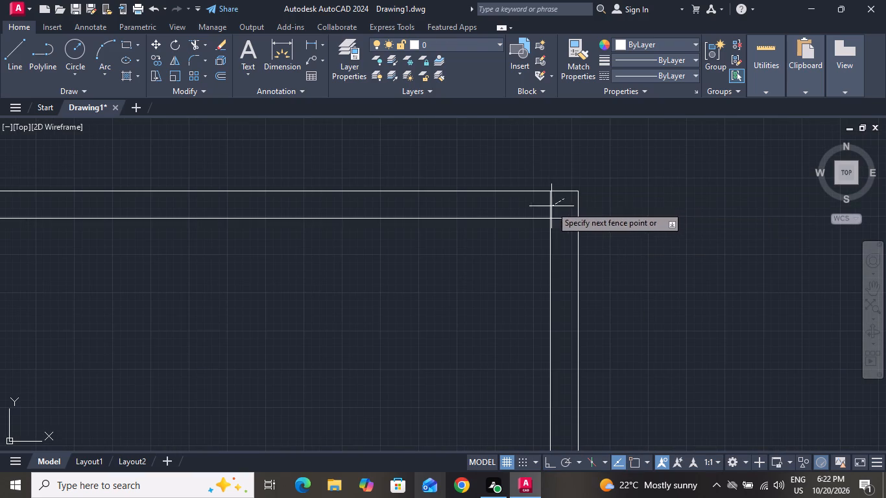
pyautogui.click(550, 206)
pyautogui.click(561, 206)
pyautogui.click(569, 233)
# Trim the inner wall lines' overlapping ends at the second plan's lower-right corner.
pyautogui.scroll(-4, 569, 208)
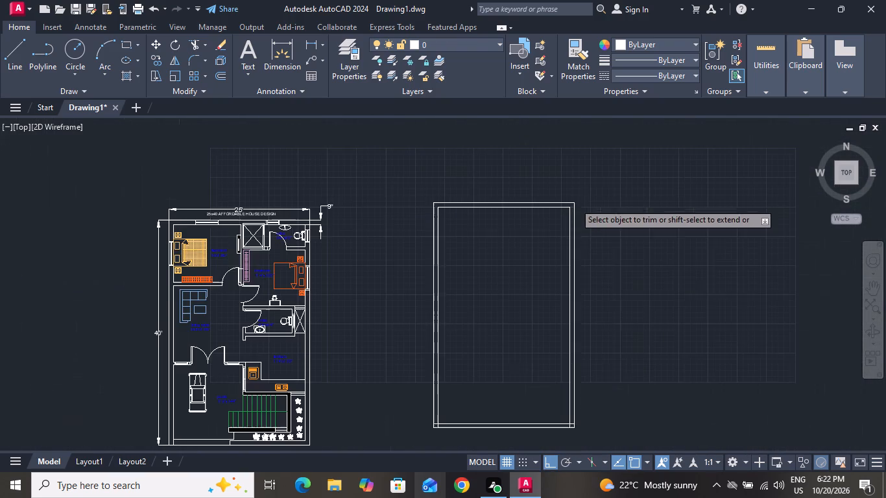
pyautogui.scroll(4, 578, 445)
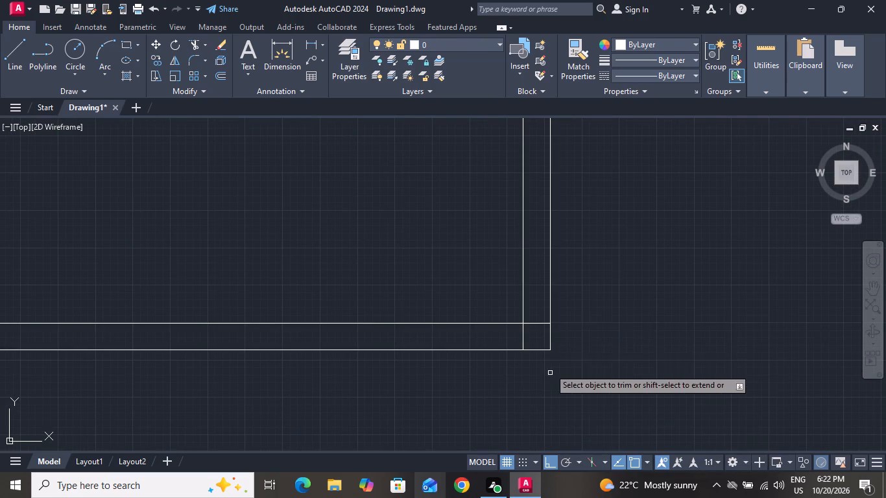
pyautogui.click(544, 318)
pyautogui.moveTo(541, 340); pyautogui.dragTo(547, 353)
pyautogui.click(536, 343)
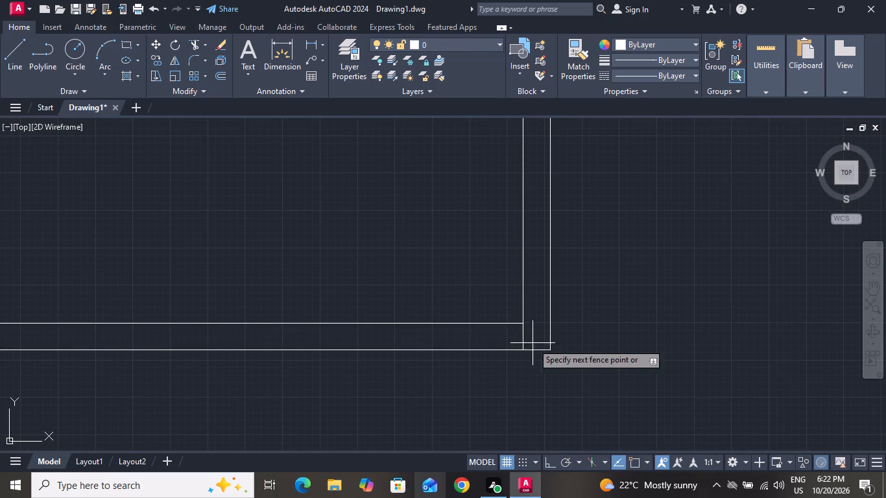
pyautogui.click(520, 339)
# Trim the inner wall lines' overlapping ends at the second plan's lower-left corner and finish trimming.
pyautogui.scroll(-2, 460, 350)
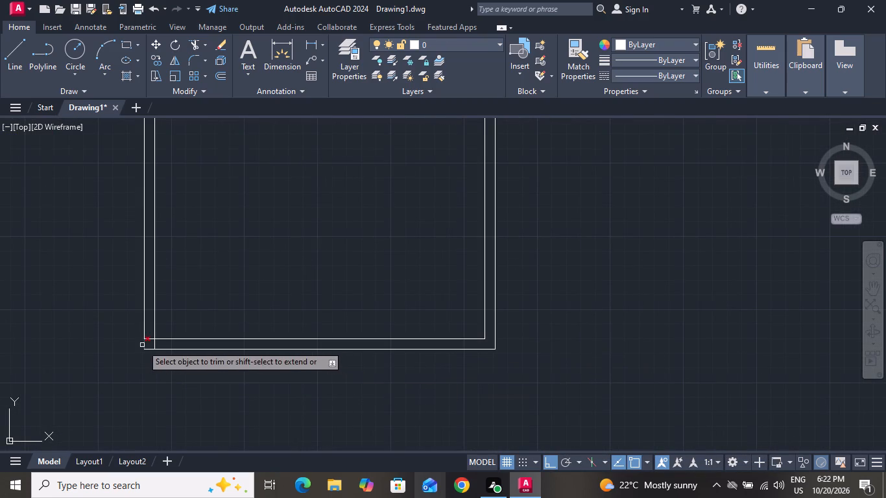
pyautogui.scroll(2, 142, 345)
pyautogui.click(153, 337)
pyautogui.click(159, 313)
pyautogui.click(160, 342)
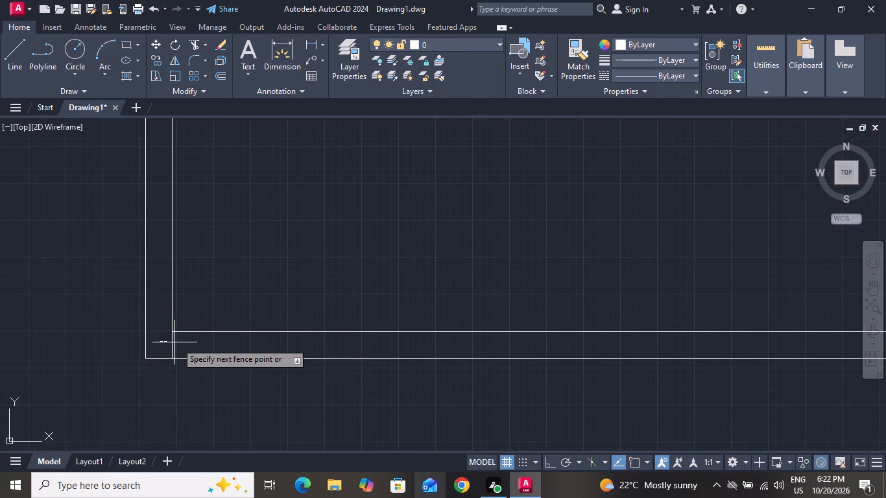
pyautogui.click(186, 345)
pyautogui.rightClick(202, 292)
pyautogui.click(209, 303)
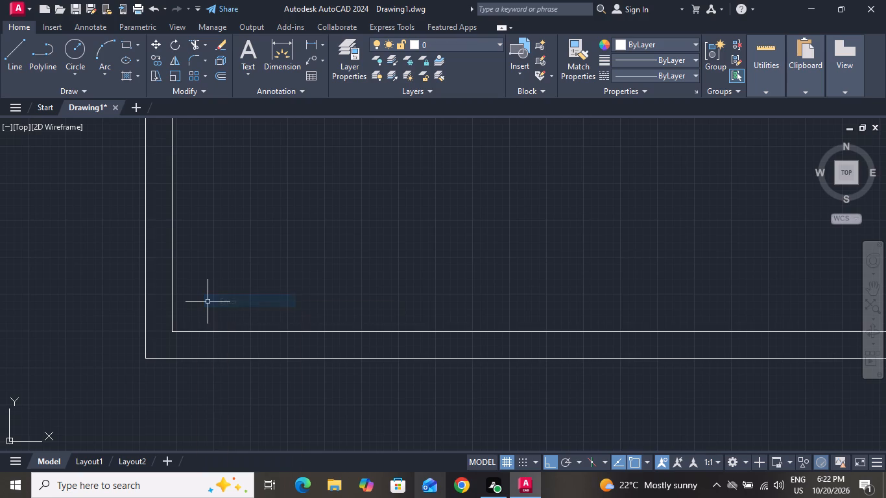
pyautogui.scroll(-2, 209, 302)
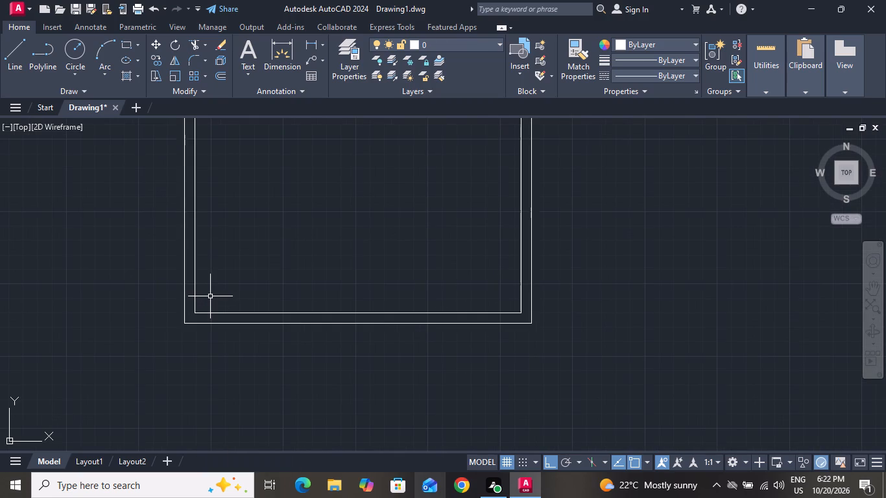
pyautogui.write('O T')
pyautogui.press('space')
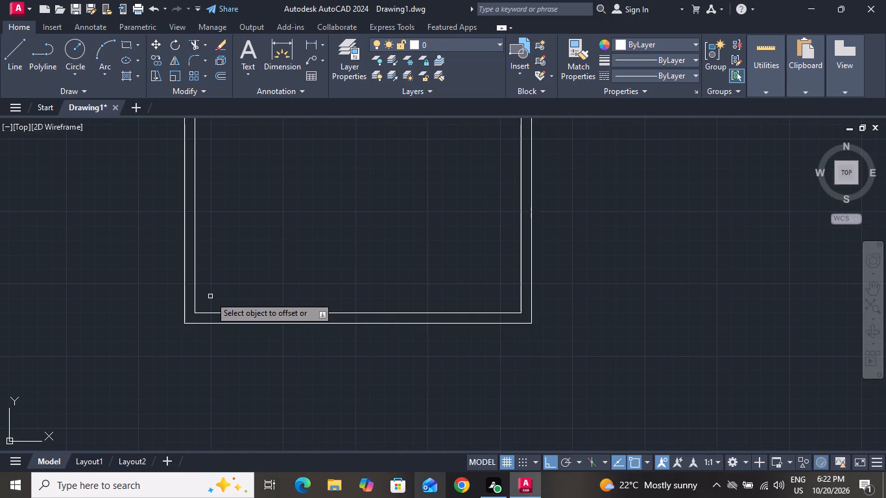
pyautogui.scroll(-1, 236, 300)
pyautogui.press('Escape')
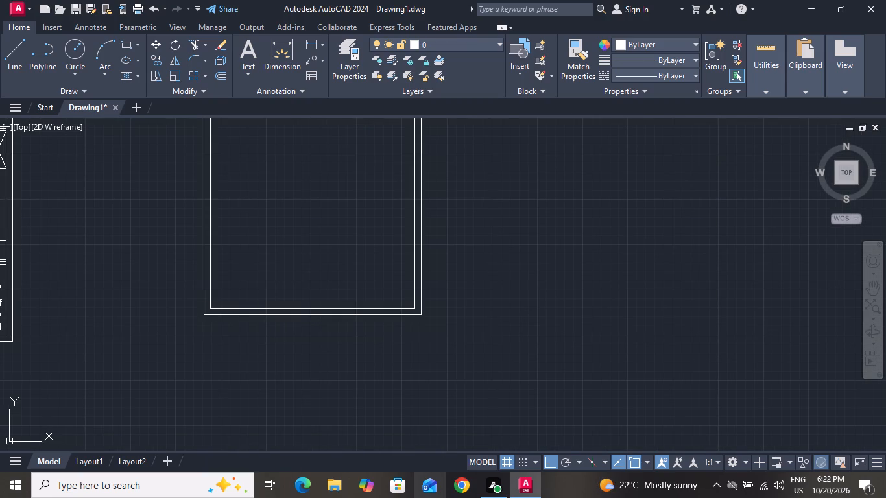
# Start an Offset with the Through option for the second plan's wall lines.
pyautogui.write('O T')
pyautogui.press('space')
pyautogui.scroll(-2, 263, 309)
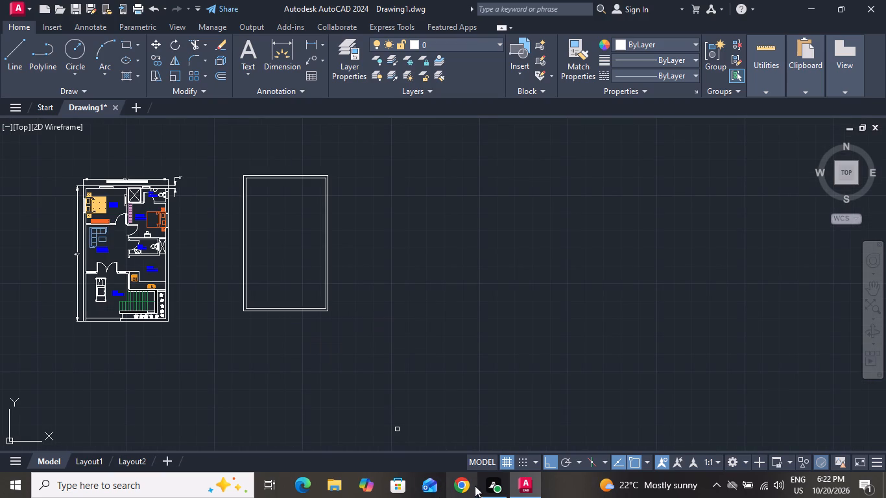
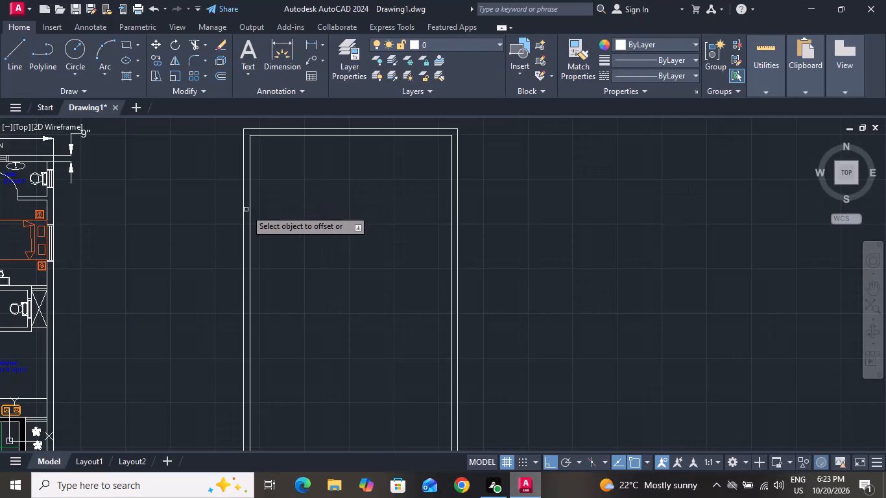
# Offset the inner line of the plan's left wall 8'4" into the room.
pyautogui.click(250, 213)
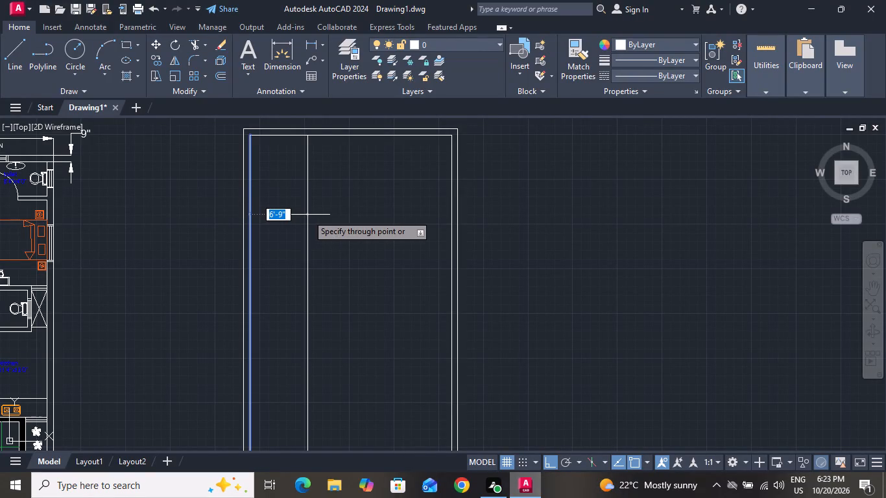
pyautogui.write("8'")
pyautogui.press('4')
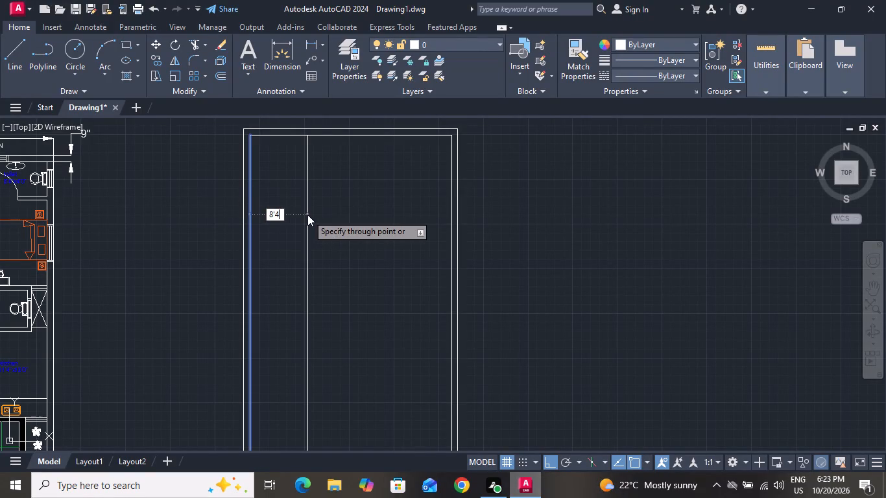
pyautogui.hotkey('shift', '"')
pyautogui.press('Return')
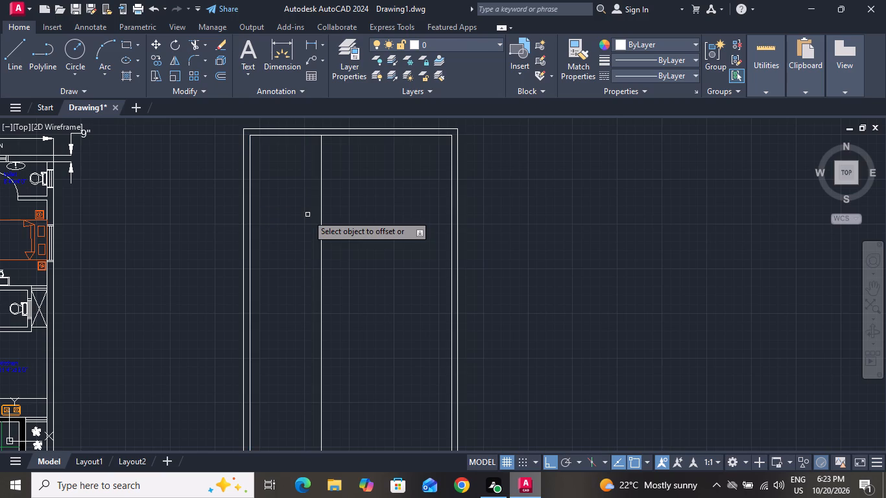
# Offset the top wall's inner line 4' downward, then offset that new line 6" to form a horizontal partition.
pyautogui.click(289, 136)
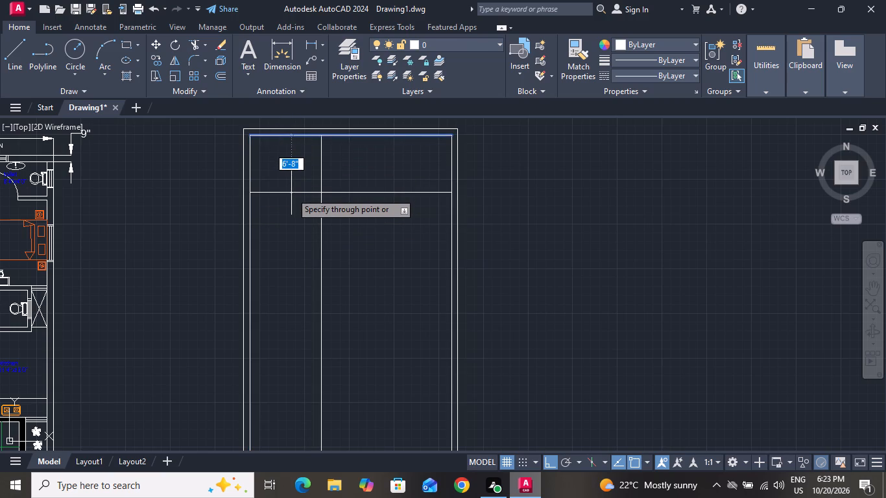
pyautogui.write("4'")
pyautogui.press('Return')
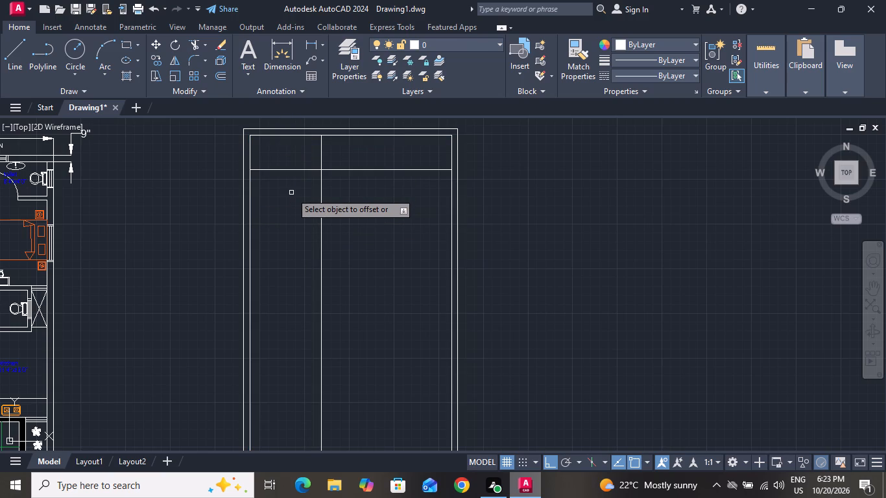
pyautogui.click(291, 170)
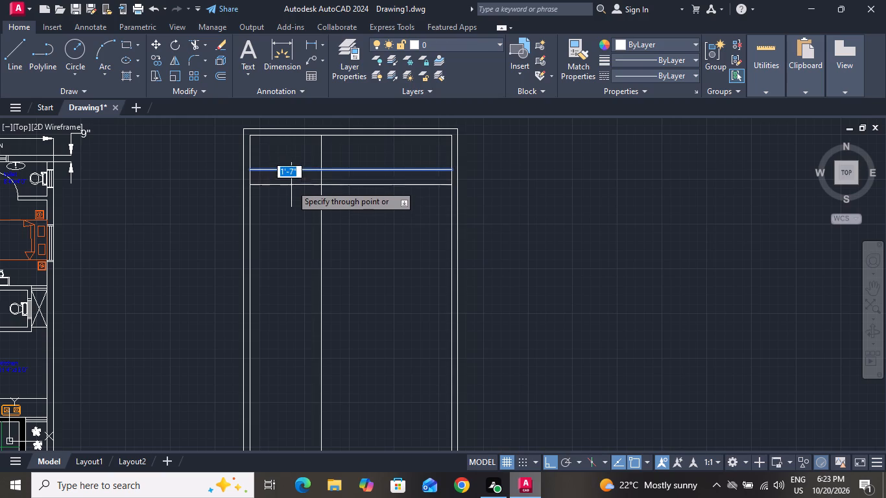
pyautogui.press('6')
pyautogui.hotkey('shift', '"')
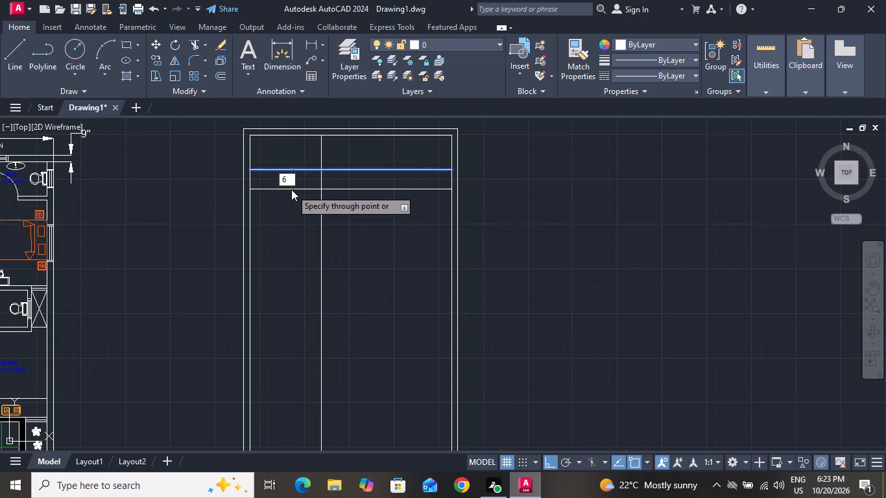
pyautogui.press('Return')
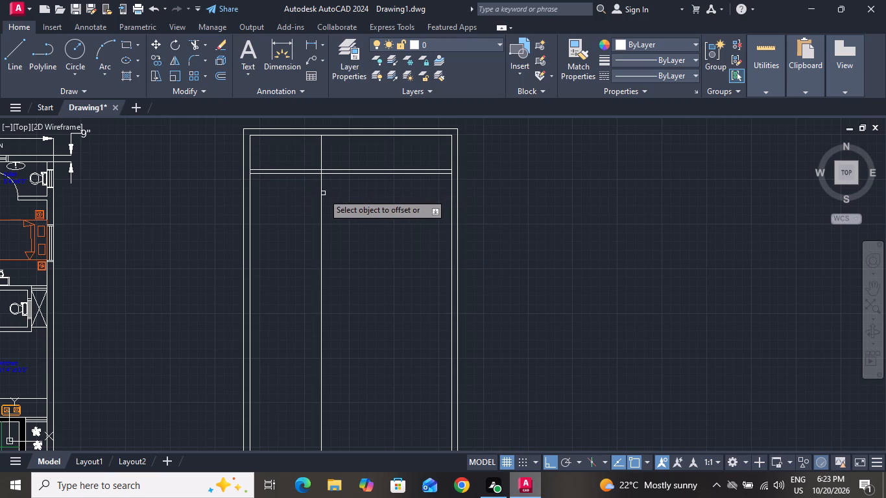
# Offset the vertical partition line 6" toward the right wall to give the partition its thickness.
pyautogui.click(323, 193)
pyautogui.click(322, 197)
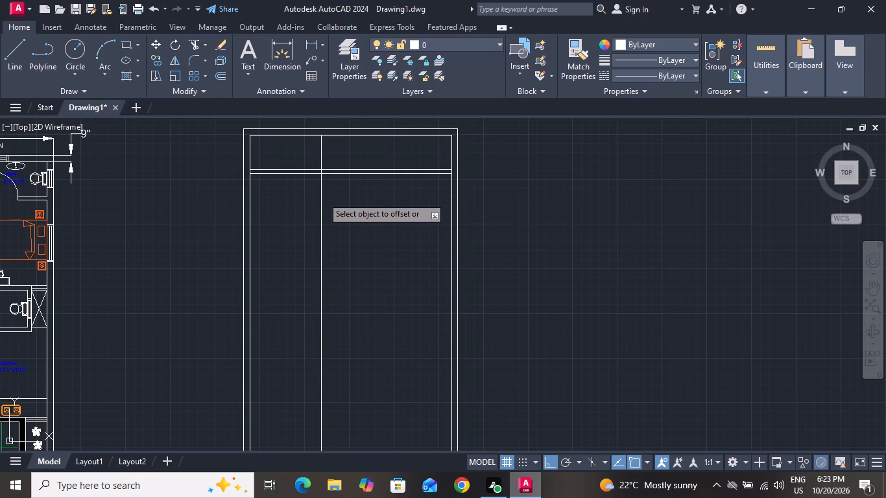
pyautogui.press('6')
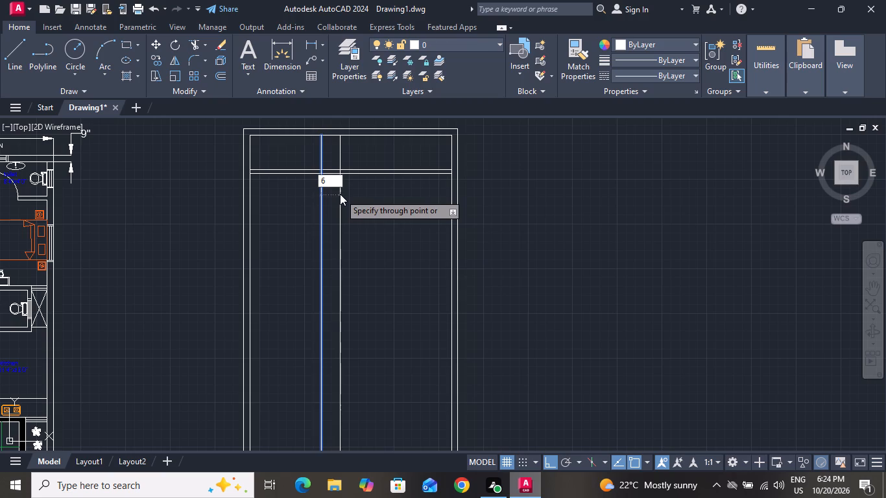
pyautogui.hotkey('shift', '"')
pyautogui.press('Return')
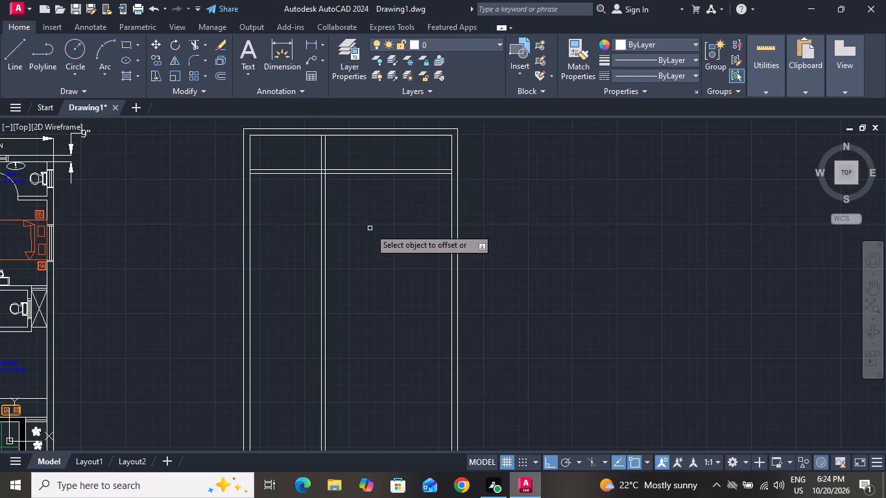
# Offset the right wall's inner line 12' inward, then that new line 6" further left to form a second vertical partition.
pyautogui.scroll(1, 446, 162)
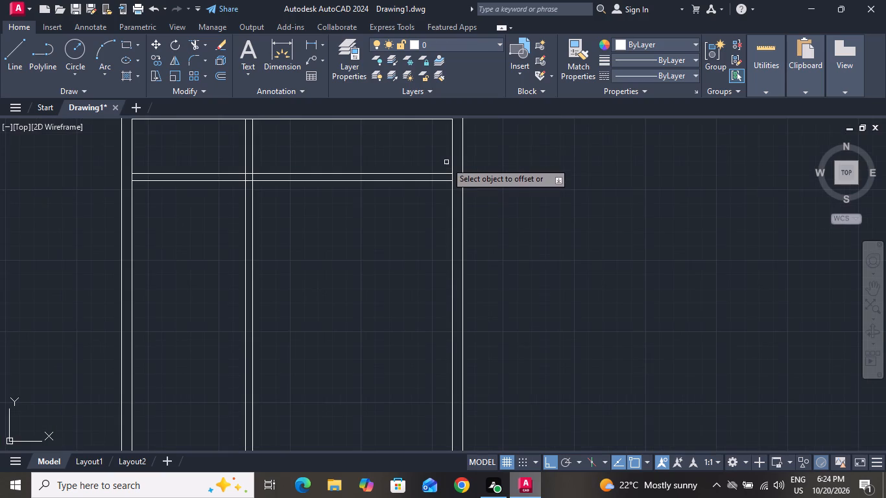
pyautogui.click(451, 157)
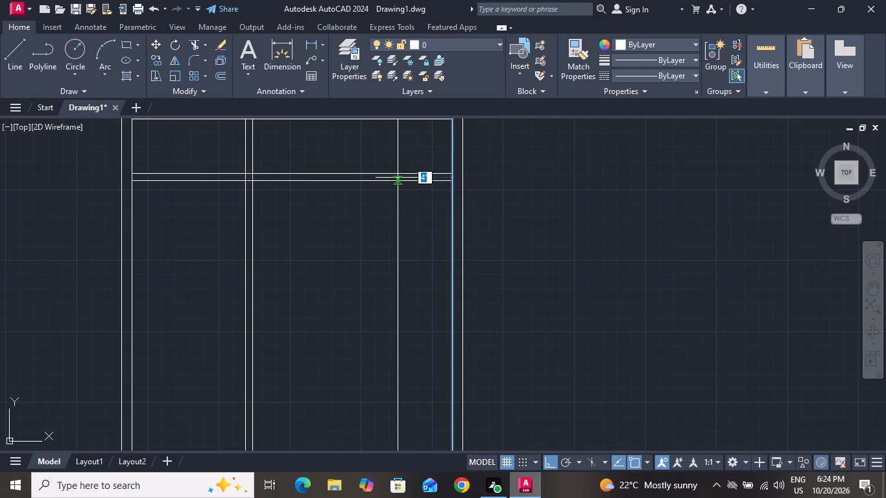
pyautogui.write('12')
pyautogui.press("'")
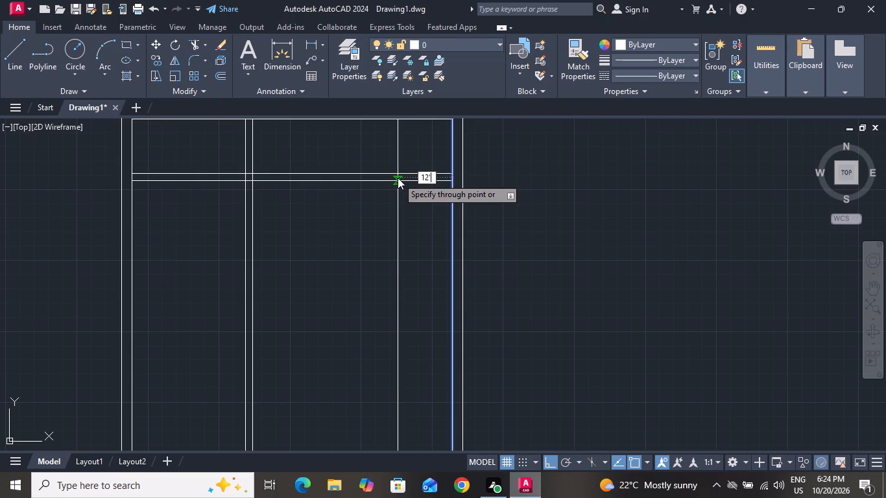
pyautogui.press('Return')
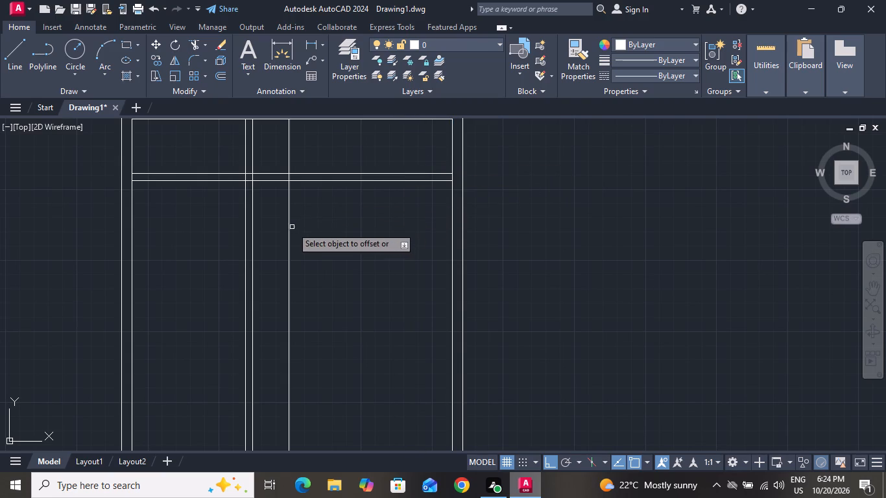
pyautogui.click(286, 233)
pyautogui.click(290, 231)
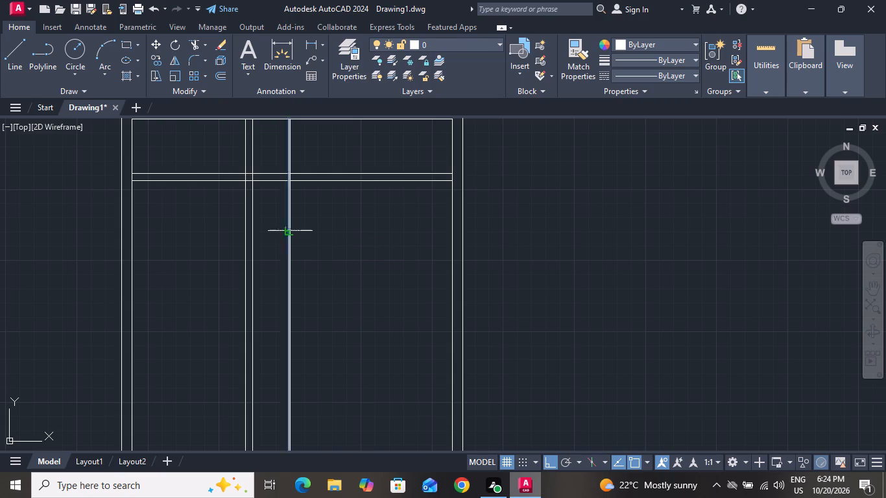
pyautogui.press('6')
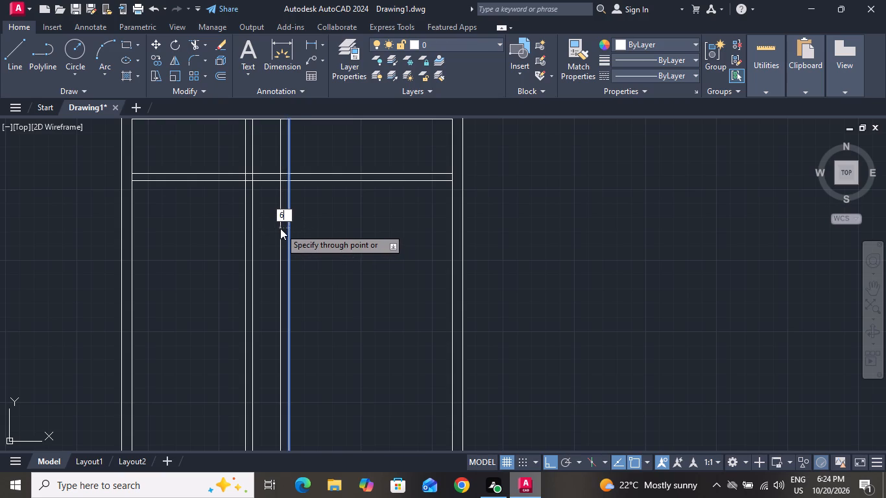
pyautogui.hotkey('shift', '"')
pyautogui.press('Return')
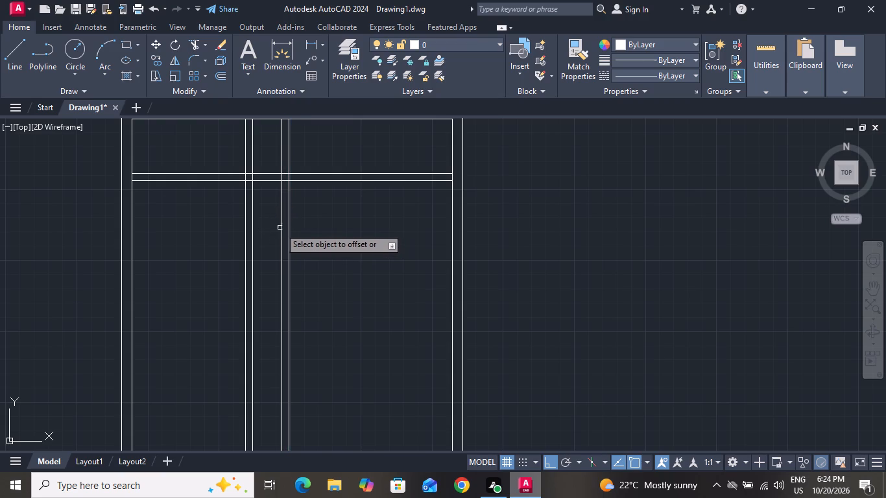
# Offset the top wall's inner line 10'4" downward and the new line 6" below it, forming a lower horizontal partition.
pyautogui.scroll(-1, 308, 231)
pyautogui.click(357, 160)
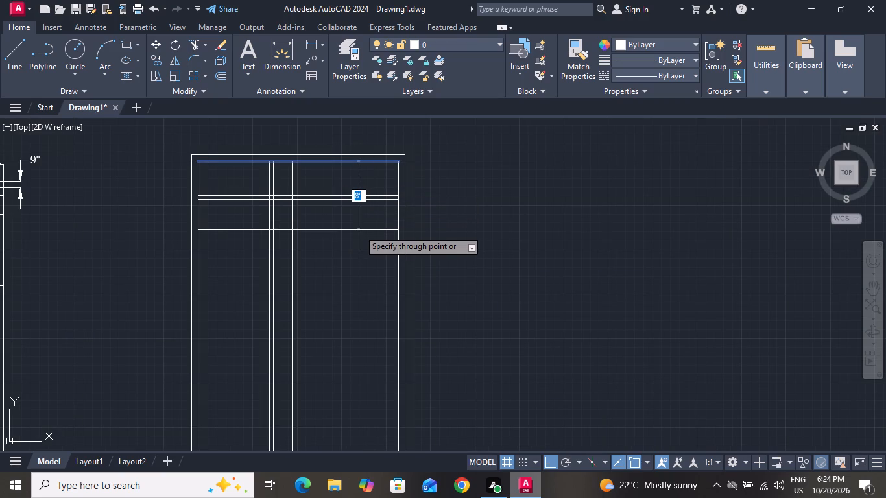
pyautogui.write("10'")
pyautogui.press('4')
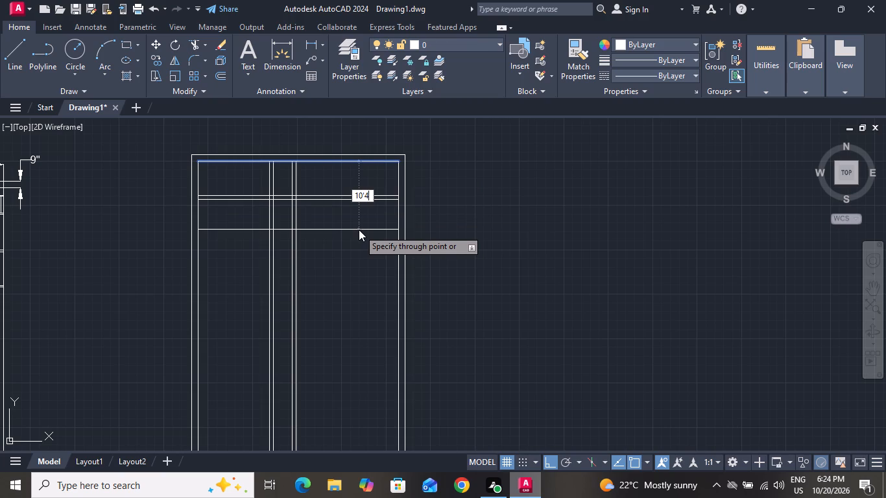
pyautogui.hotkey('shift', '"')
pyautogui.press('Return')
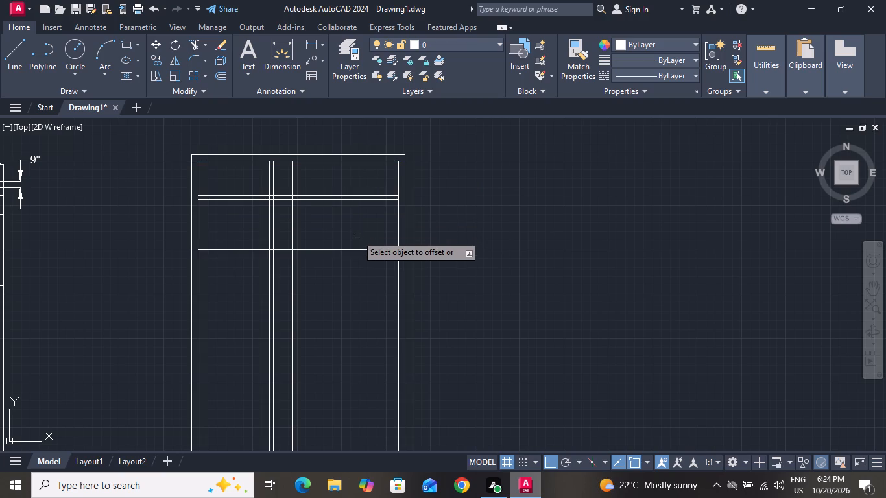
pyautogui.click(357, 250)
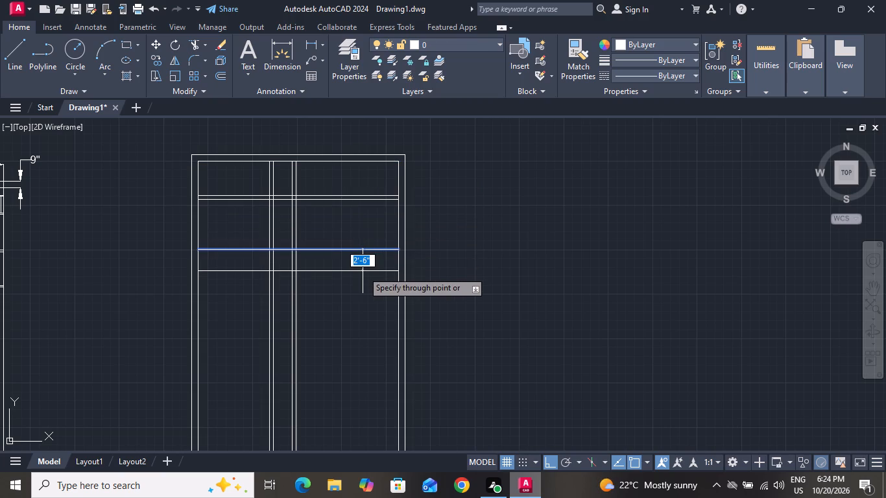
pyautogui.press('6')
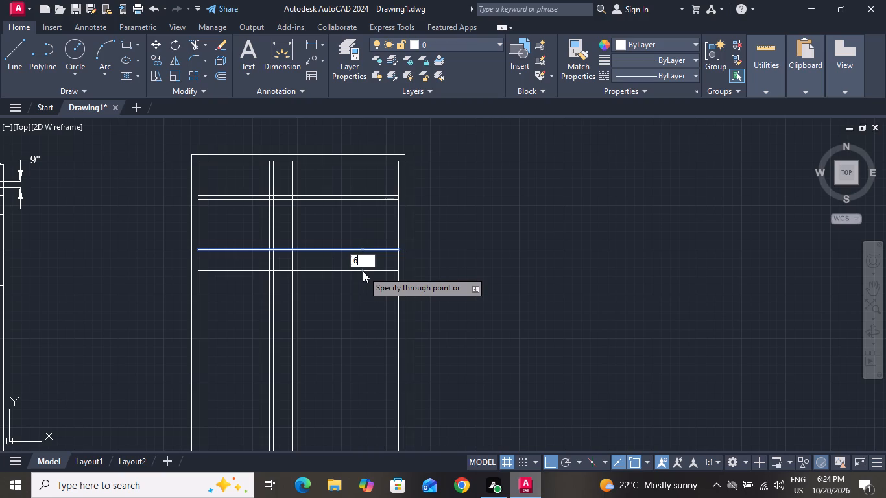
pyautogui.hotkey('shift', '"')
pyautogui.press('Return')
pyautogui.rightClick(363, 271)
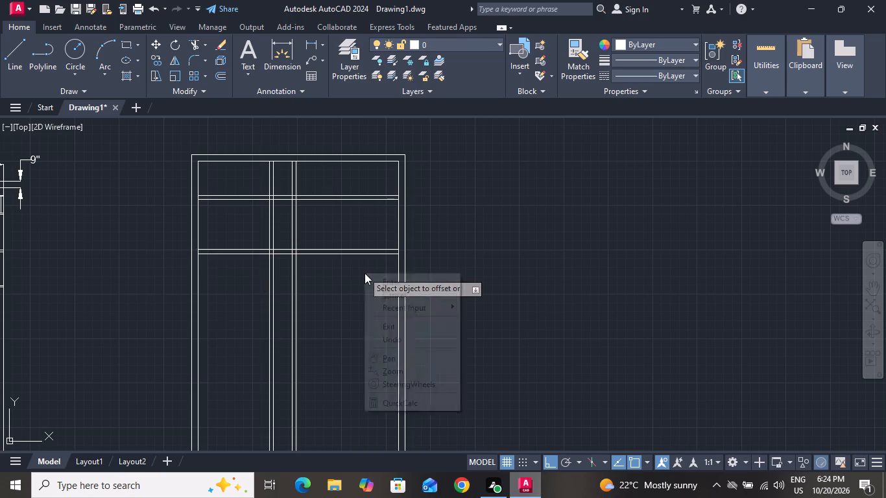
pyautogui.click(386, 287)
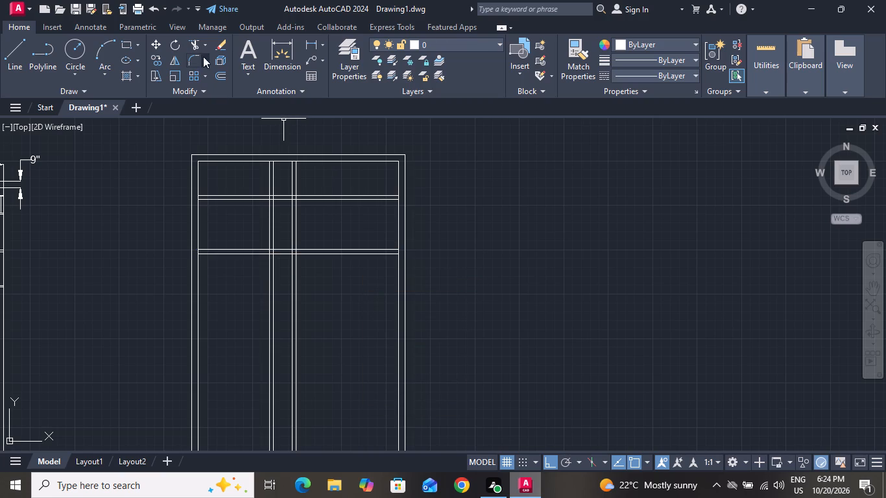
# Trim the lower horizontal partition left of the second vertical partition, and the first vertical partition below the upper horizontal partition.
pyautogui.click(197, 43)
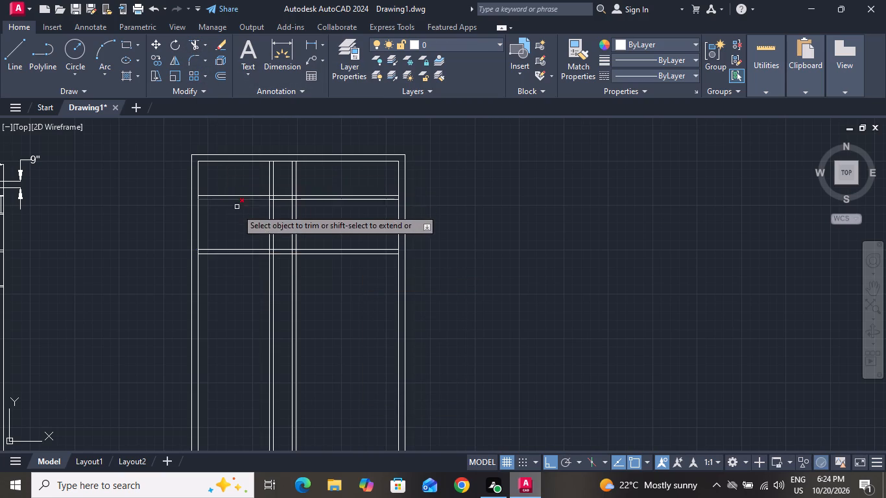
pyautogui.click(234, 228)
pyautogui.click(237, 279)
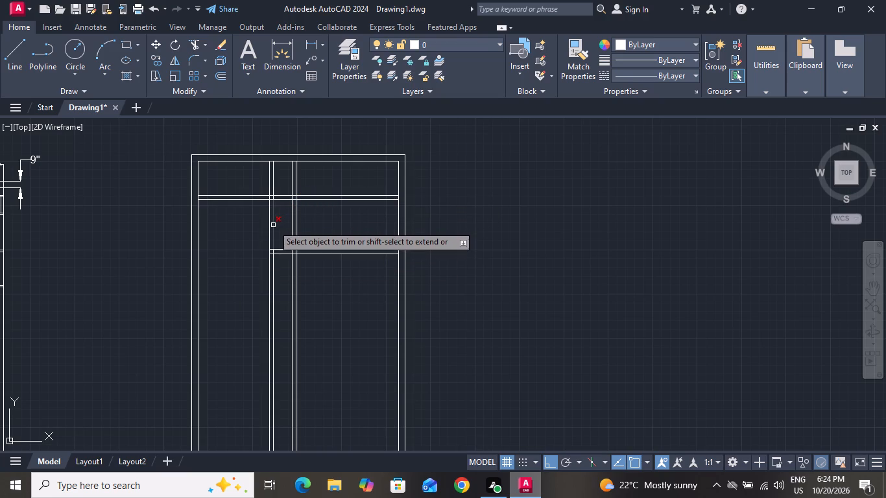
pyautogui.click(247, 229)
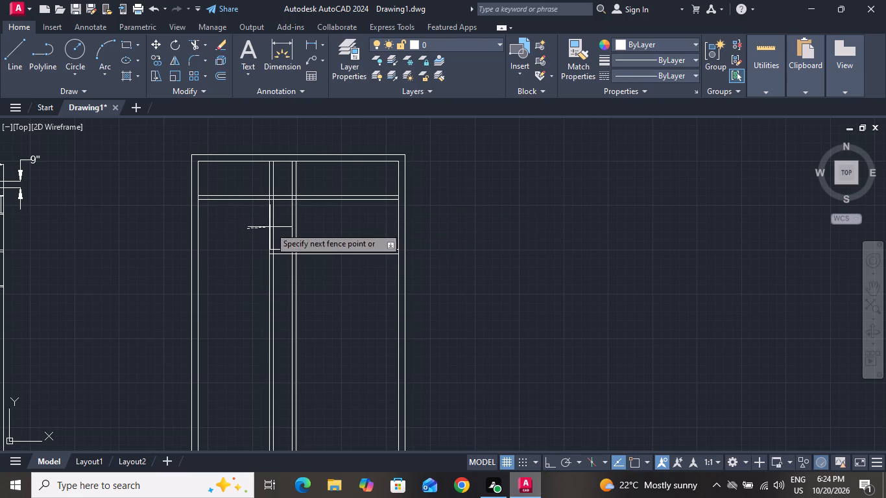
pyautogui.click(281, 222)
pyautogui.click(280, 234)
pyautogui.click(281, 279)
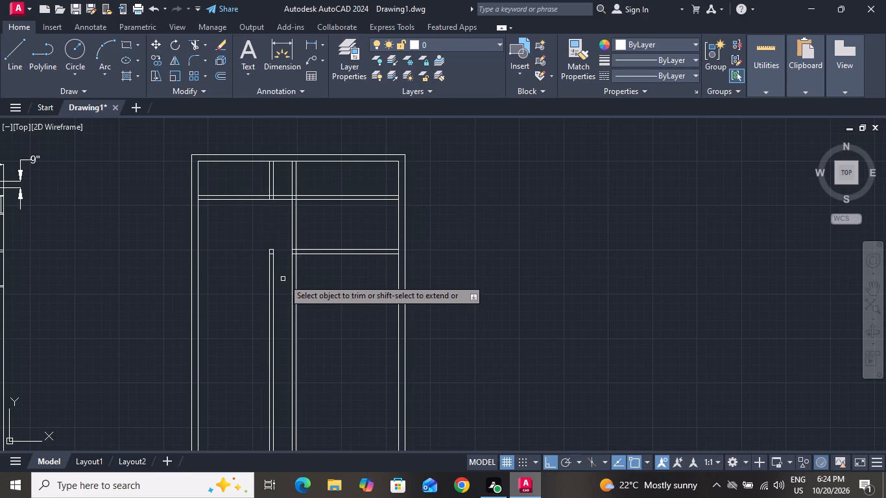
pyautogui.click(285, 278)
pyautogui.click(261, 294)
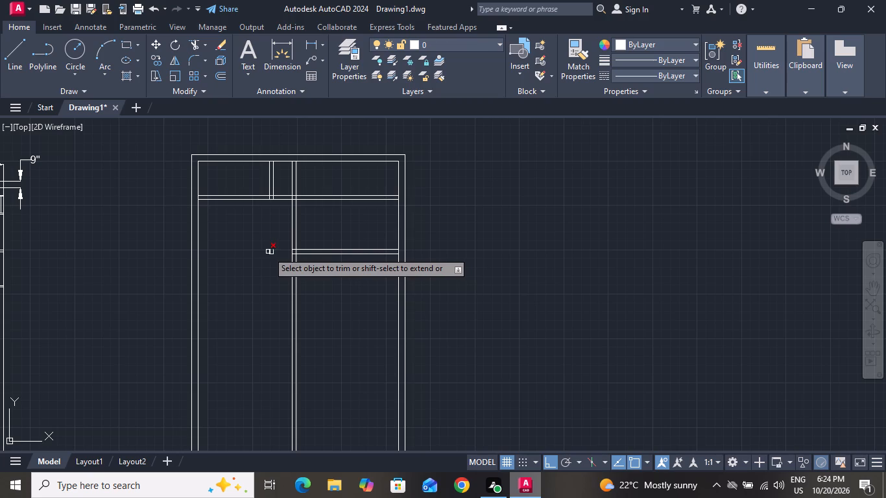
# Trim the short leftover pieces where the first vertical partition crossed the lower horizontal partition.
pyautogui.click(268, 252)
pyautogui.doubleClick(269, 252)
pyautogui.click(272, 255)
pyautogui.click(272, 256)
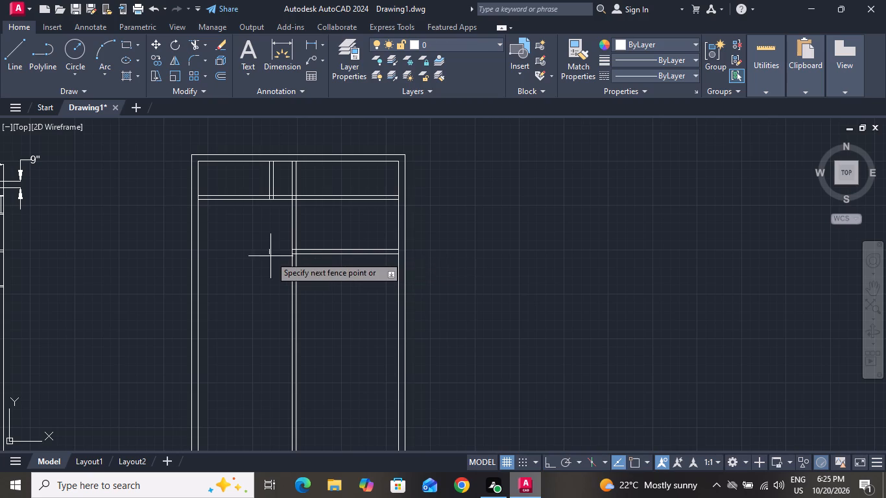
pyautogui.click(270, 252)
pyautogui.click(270, 252)
# Trim the second vertical partition's lines below the lower horizontal partition.
pyautogui.click(282, 289)
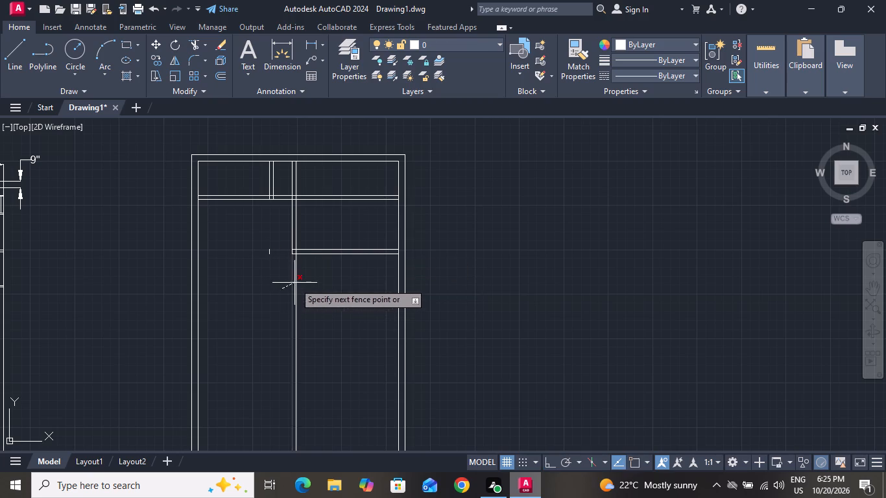
pyautogui.click(299, 283)
# Trim away the remaining short vertical stub left of the lower horizontal partition.
pyautogui.scroll(3, 287, 265)
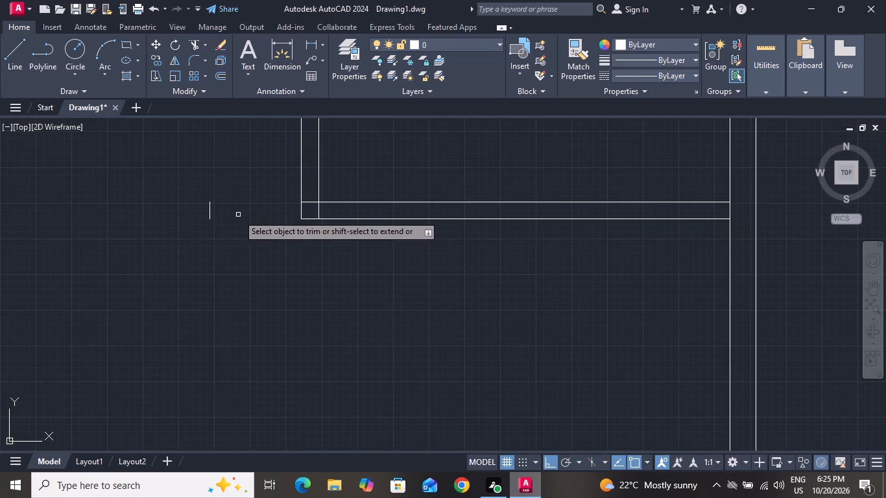
pyautogui.click(238, 213)
pyautogui.click(202, 210)
# Trim the upper horizontal partition's lines between the second vertical partition and the right wall.
pyautogui.scroll(-3, 219, 237)
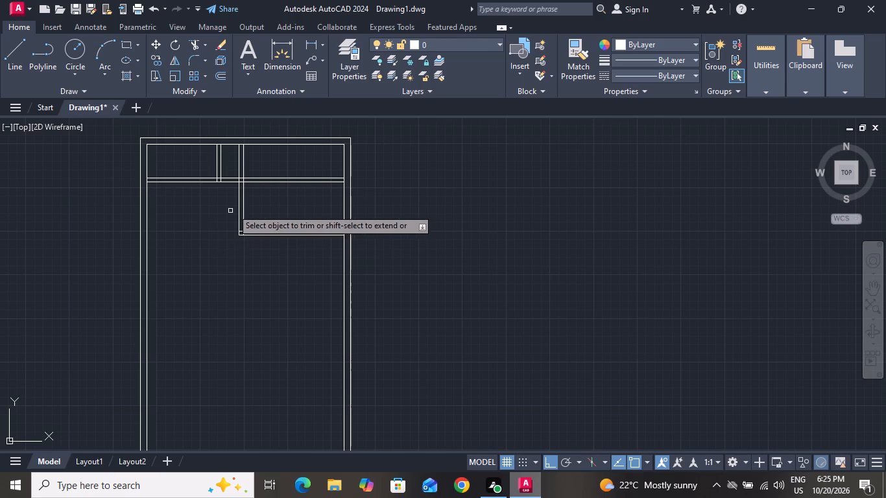
pyautogui.click(298, 162)
pyautogui.click(298, 196)
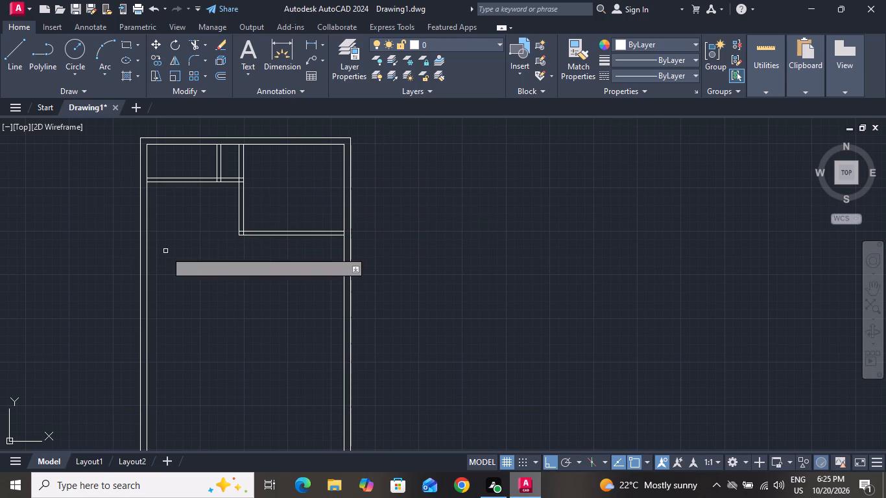
# Offset the upper-left horizontal partition's lower line 10' downward, and offset the copy 6" downward to form a new partition.
pyautogui.rightClick(165, 251)
pyautogui.click(188, 270)
pyautogui.write('O T')
pyautogui.press('space')
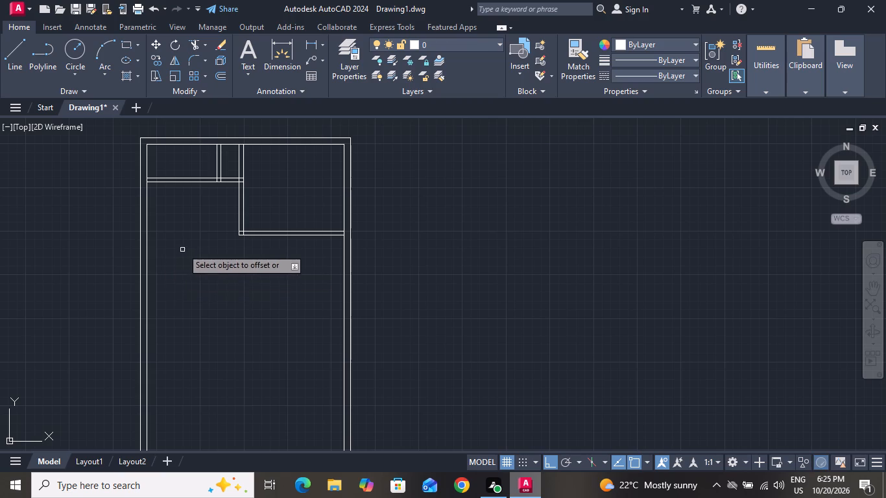
pyautogui.click(176, 184)
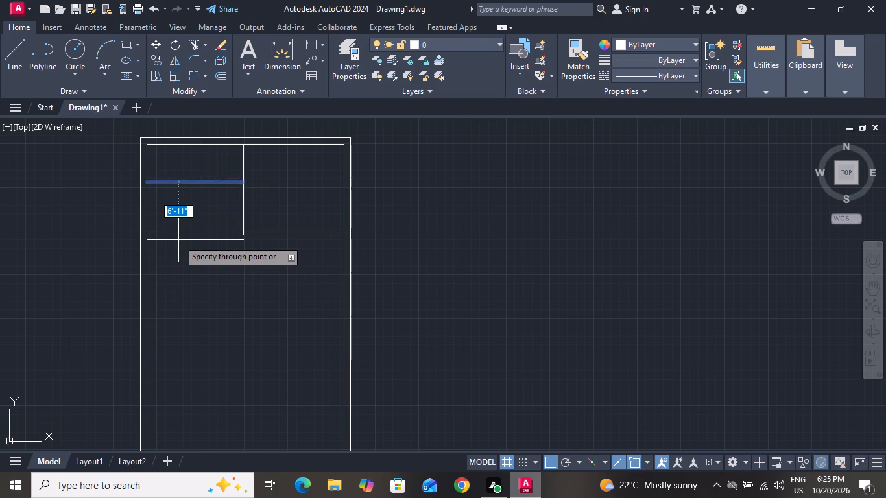
pyautogui.write("10'")
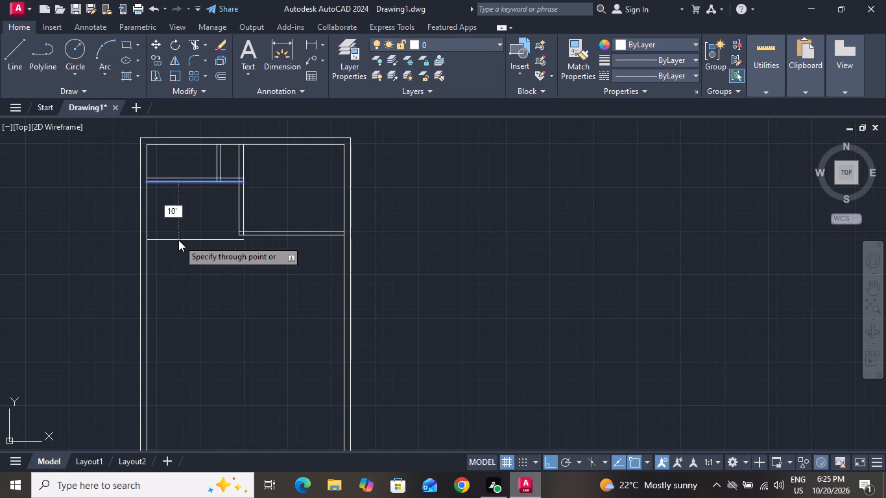
pyautogui.press('Return')
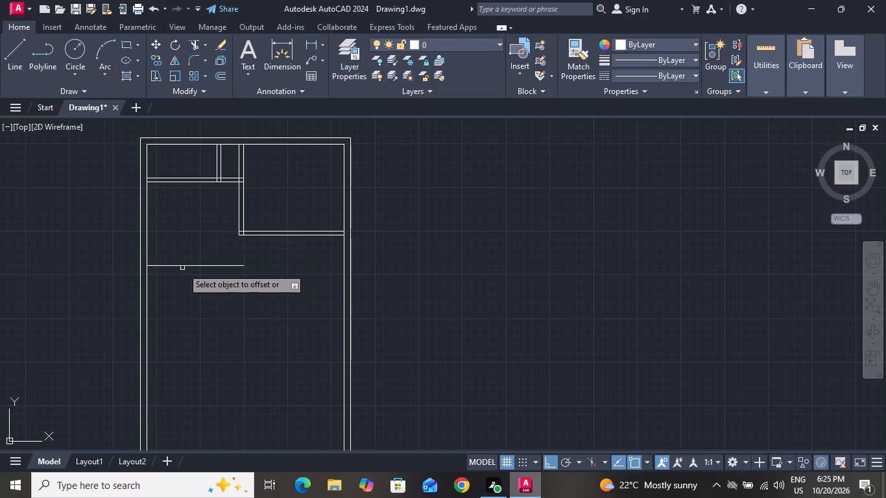
pyautogui.click(184, 267)
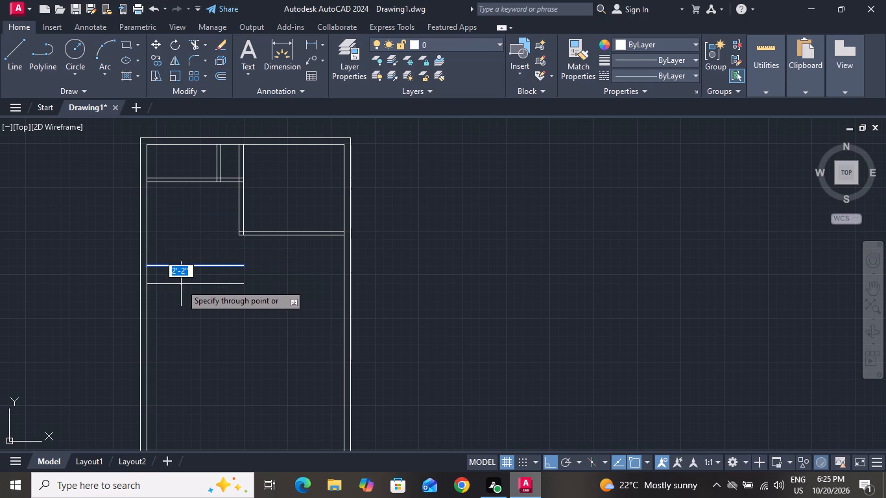
pyautogui.press('6')
pyautogui.hotkey('shift', '"')
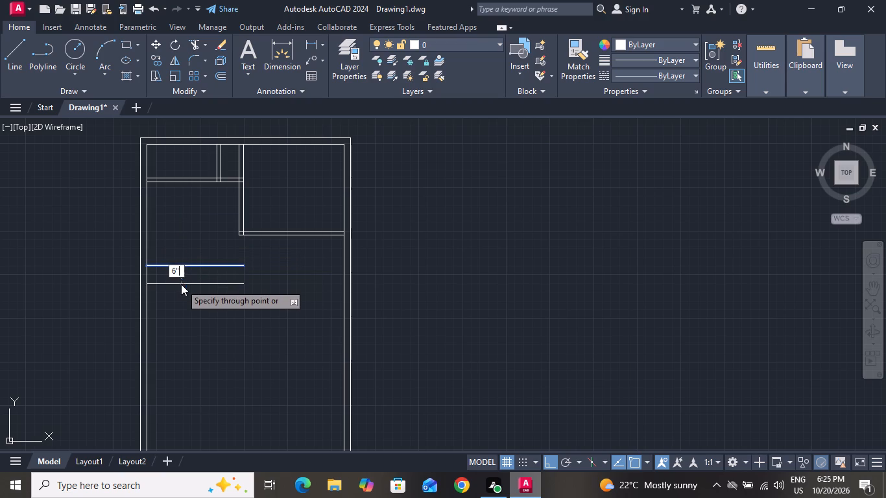
pyautogui.press('Return')
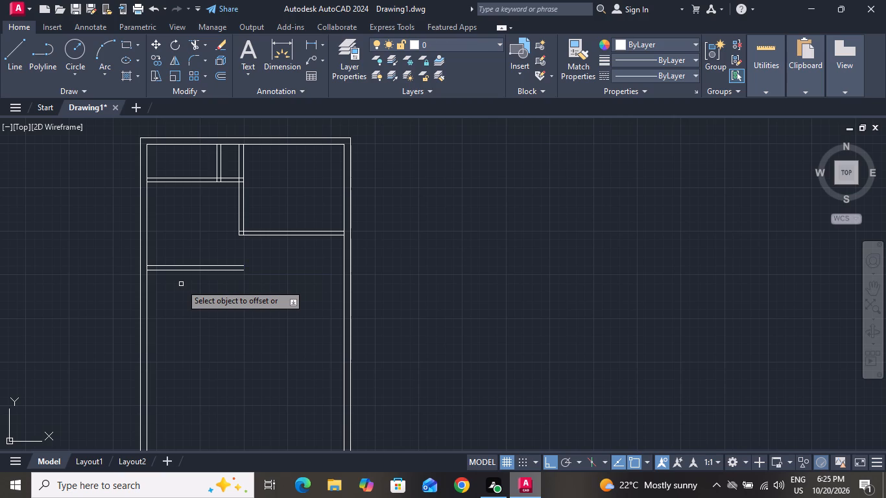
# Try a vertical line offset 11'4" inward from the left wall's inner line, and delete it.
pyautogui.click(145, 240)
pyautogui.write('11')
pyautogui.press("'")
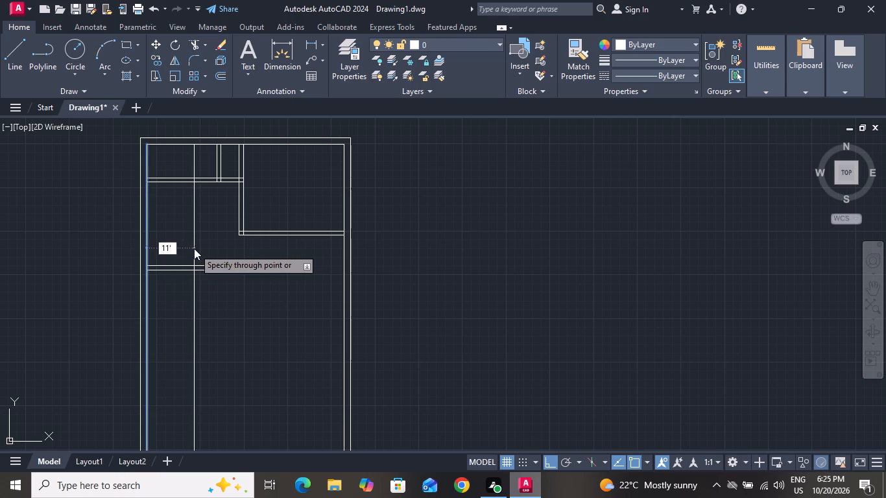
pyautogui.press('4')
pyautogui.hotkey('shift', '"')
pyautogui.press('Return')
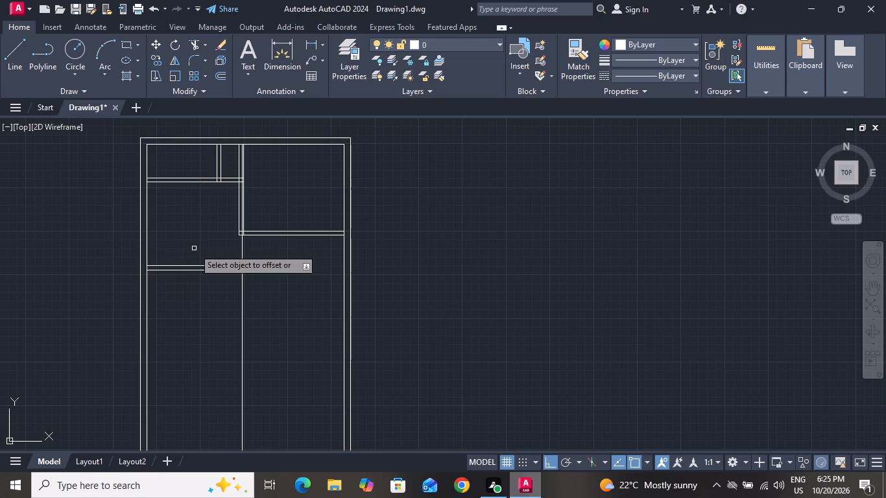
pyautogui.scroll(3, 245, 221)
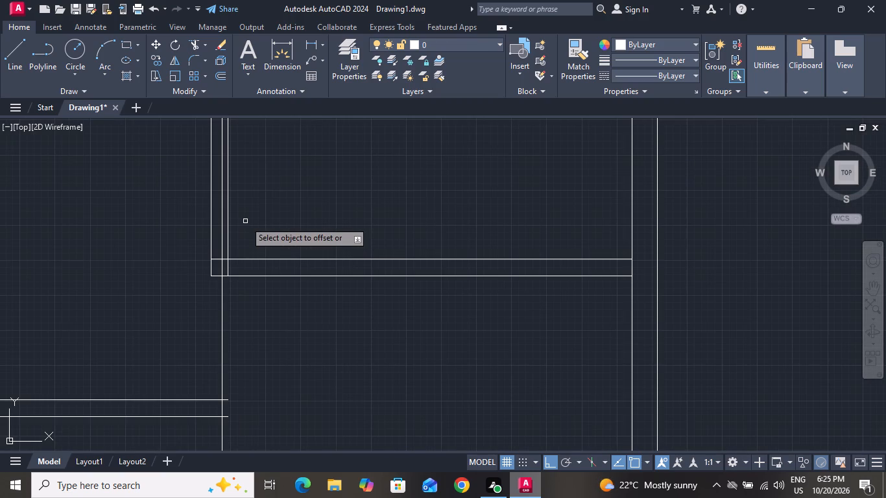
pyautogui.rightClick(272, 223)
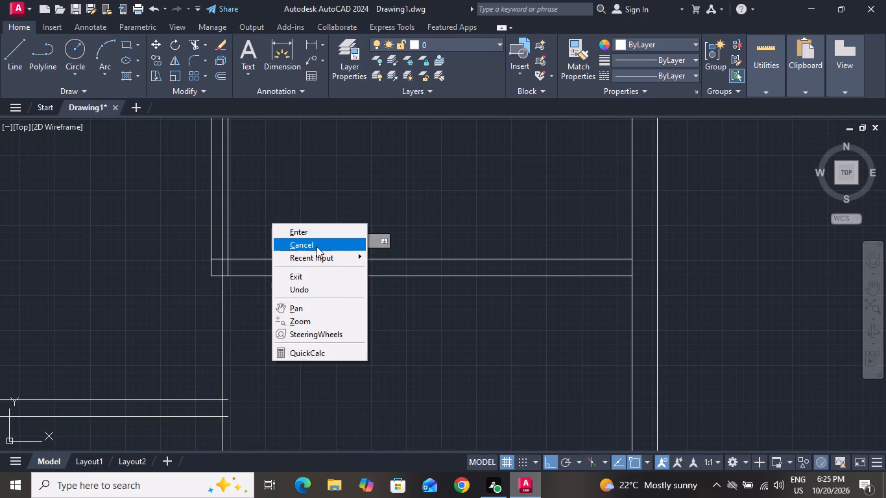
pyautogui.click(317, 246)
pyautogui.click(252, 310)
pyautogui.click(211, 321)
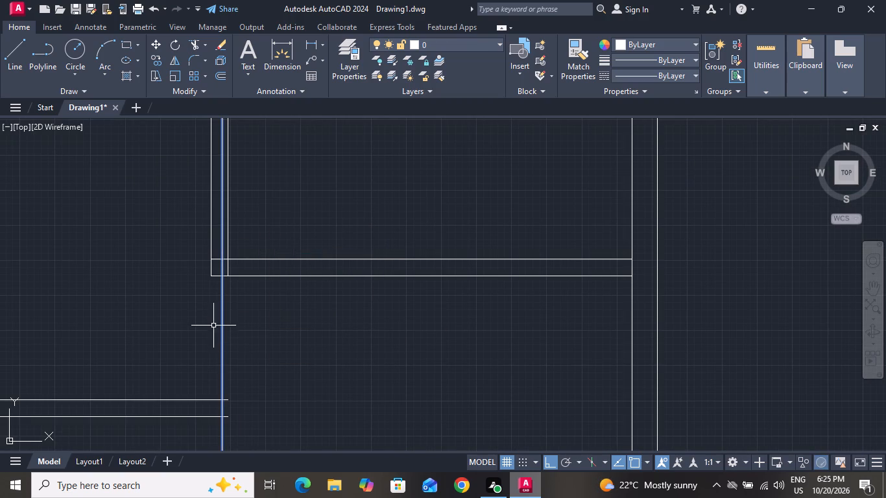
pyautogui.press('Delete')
# Extend both lines of the second vertical partition down to the new horizontal partition on the left side.
pyautogui.write('EX')
pyautogui.press('space')
pyautogui.press('space')
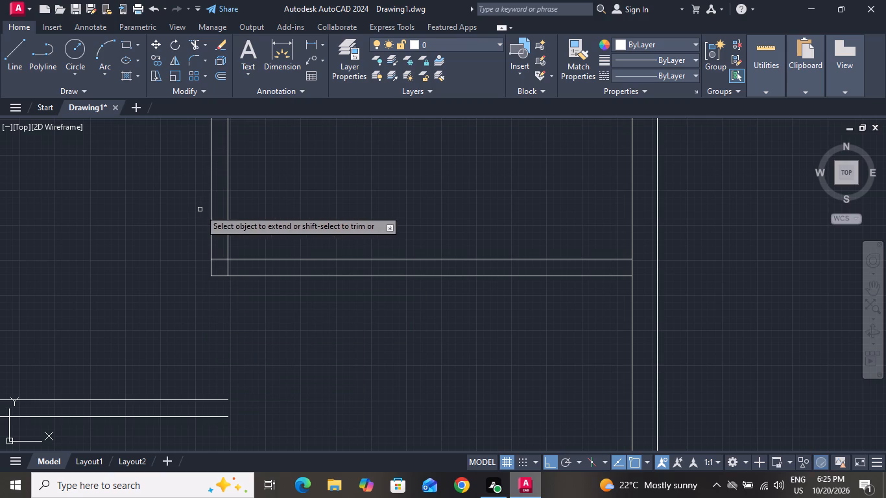
pyautogui.click(210, 204)
pyautogui.click(228, 223)
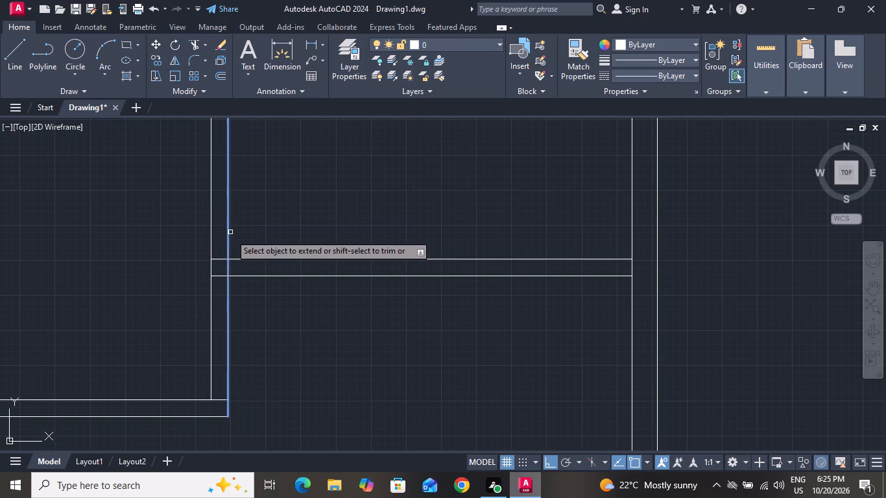
pyautogui.click(227, 329)
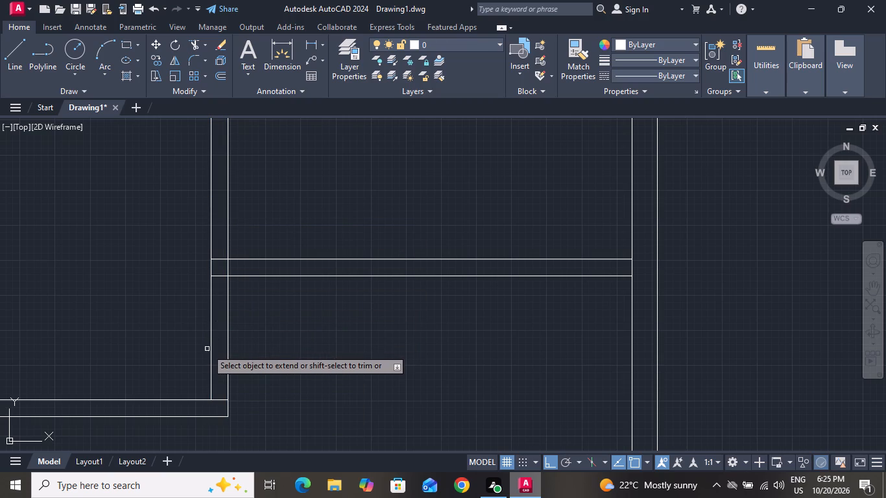
pyautogui.click(210, 349)
pyautogui.scroll(-3, 241, 320)
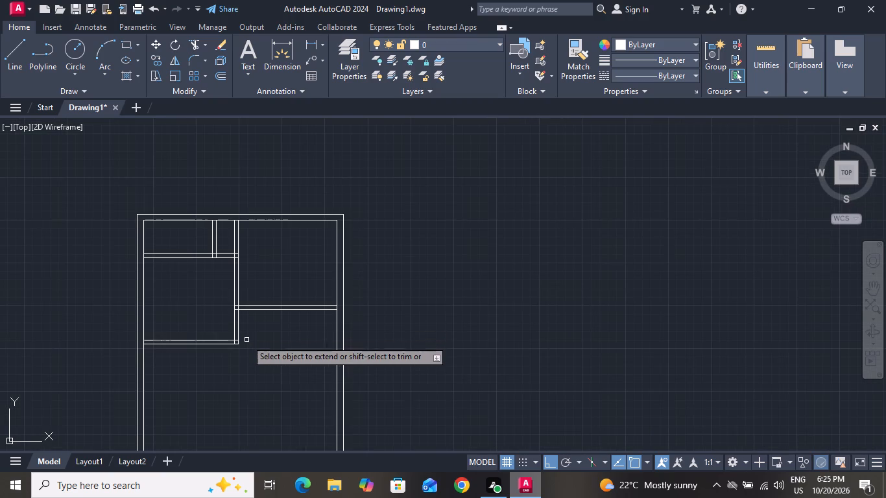
pyautogui.rightClick(249, 350)
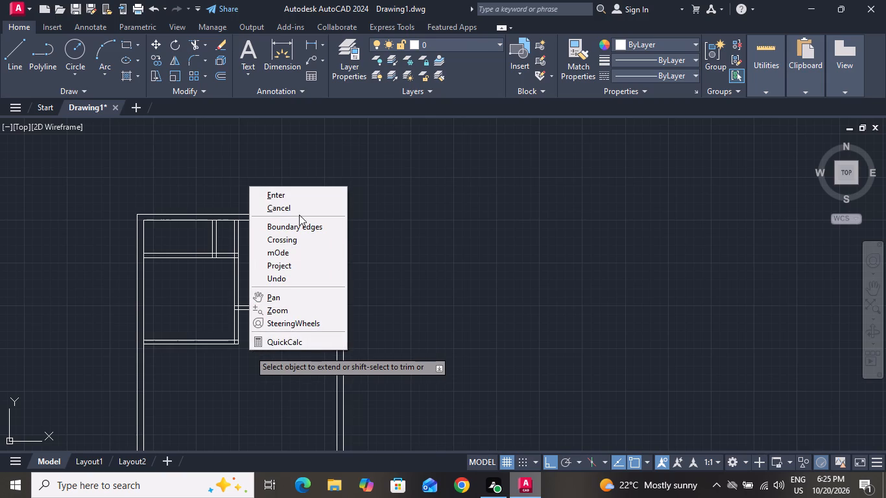
pyautogui.click(298, 200)
# Offset the lower line of the right-hand horizontal partition 13'8" downward.
pyautogui.scroll(-1, 315, 242)
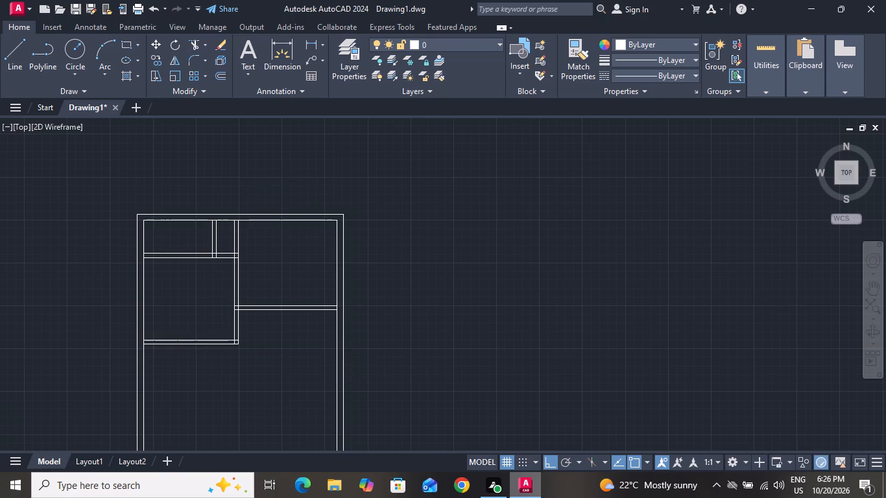
pyautogui.write('O T')
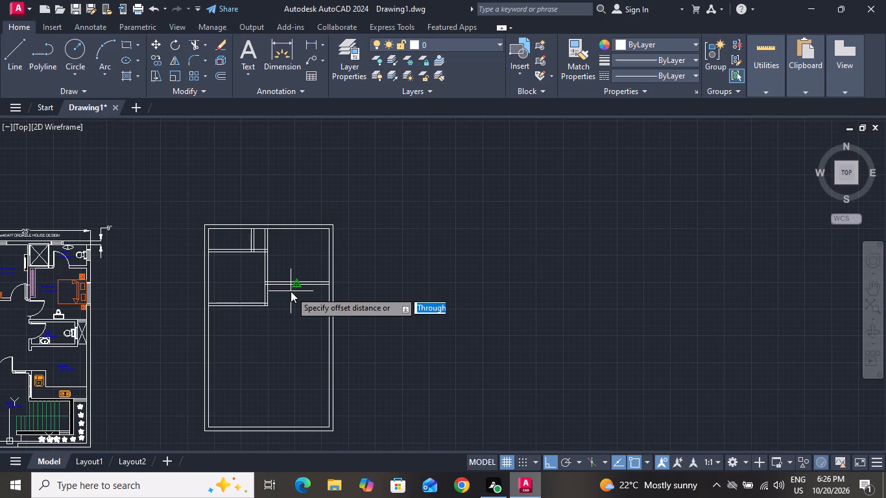
pyautogui.press('space')
pyautogui.scroll(3, 291, 291)
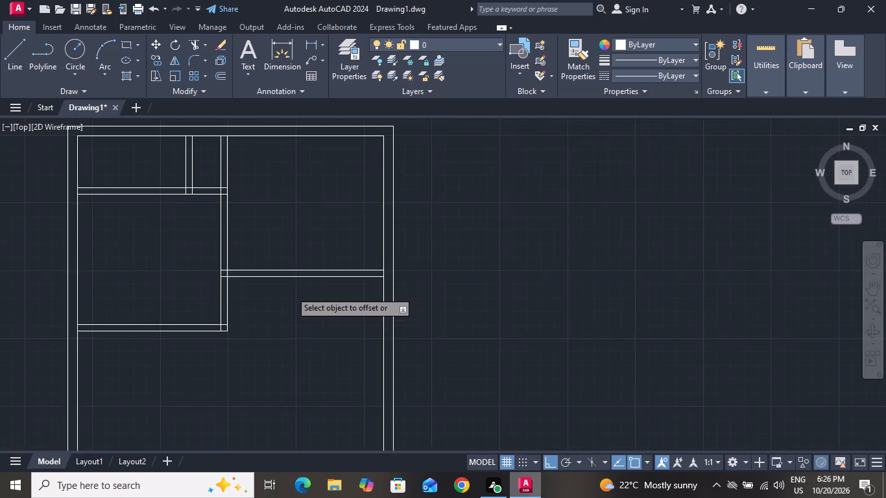
pyautogui.click(298, 270)
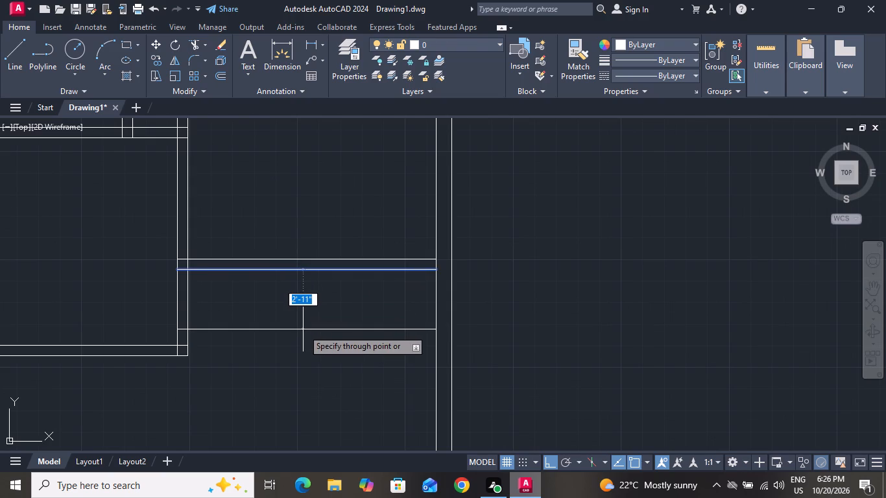
pyautogui.write('13')
pyautogui.press("'")
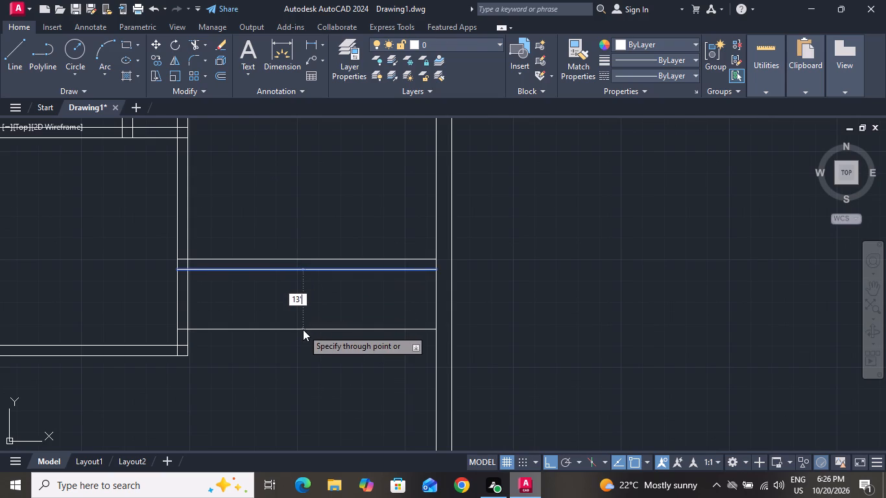
pyautogui.press('8')
pyautogui.hotkey('shift', '"')
pyautogui.press('Return')
# Offset the new lower-right horizontal line 6" downward to give the partition its thickness.
pyautogui.scroll(-1, 313, 318)
pyautogui.scroll(-2, 358, 286)
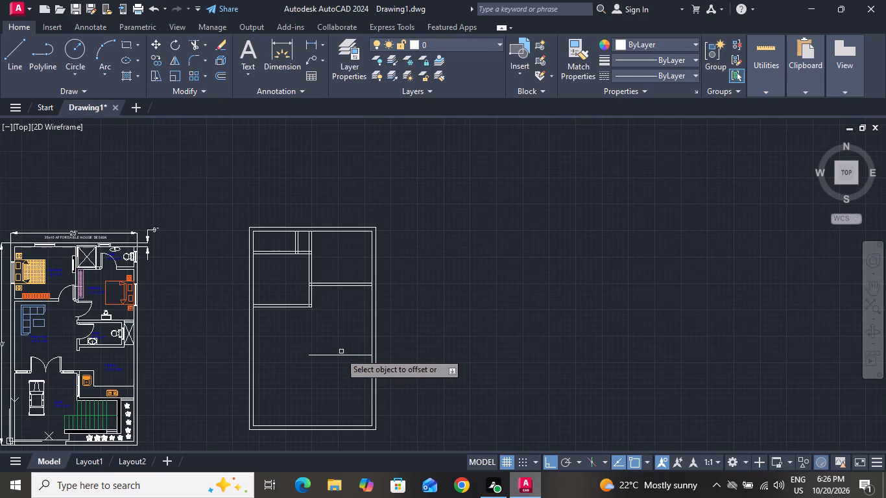
pyautogui.click(340, 354)
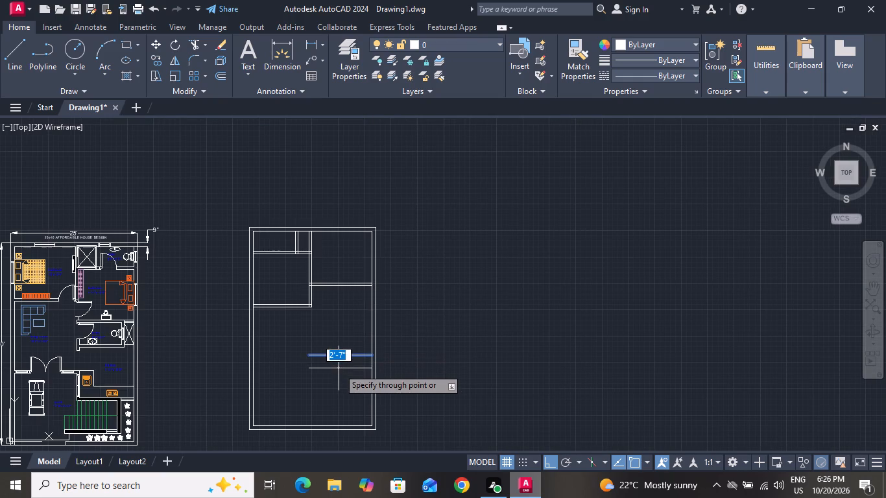
pyautogui.press('6')
pyautogui.hotkey('shift', '"')
pyautogui.press('Return')
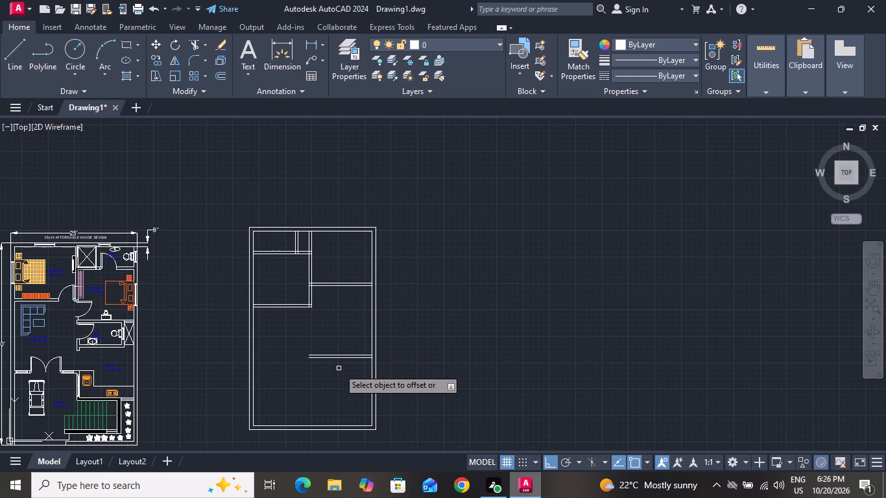
pyautogui.scroll(-1, 339, 368)
pyautogui.scroll(2, 322, 351)
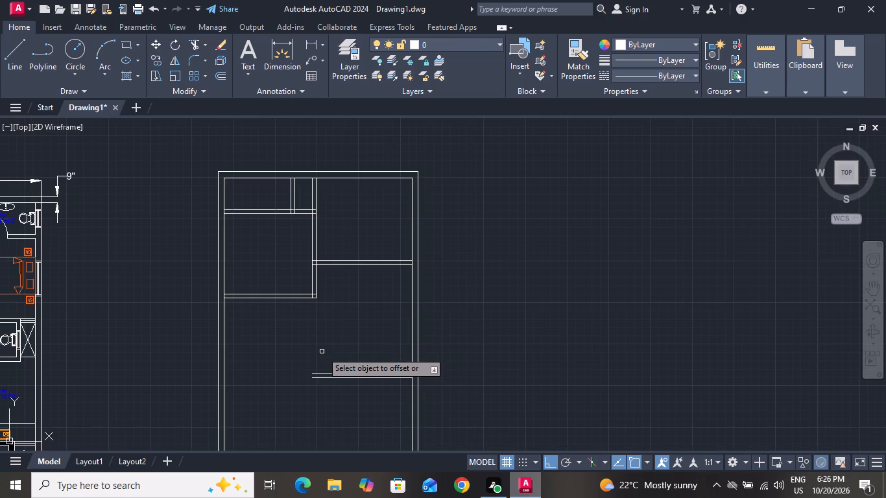
pyautogui.rightClick(314, 350)
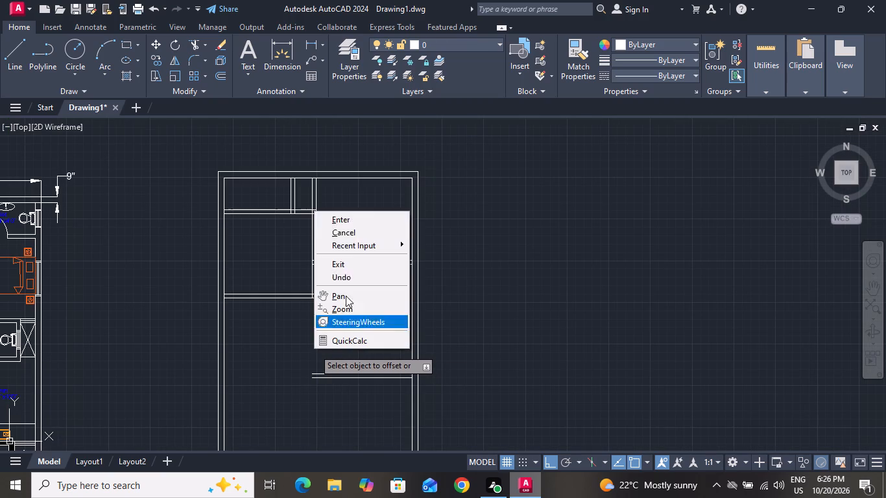
pyautogui.click(355, 235)
# Extend both lines of the central vertical partition down to the bottom line of the new lower-right horizontal partition.
pyautogui.write('EX')
pyautogui.press('space')
pyautogui.press('space')
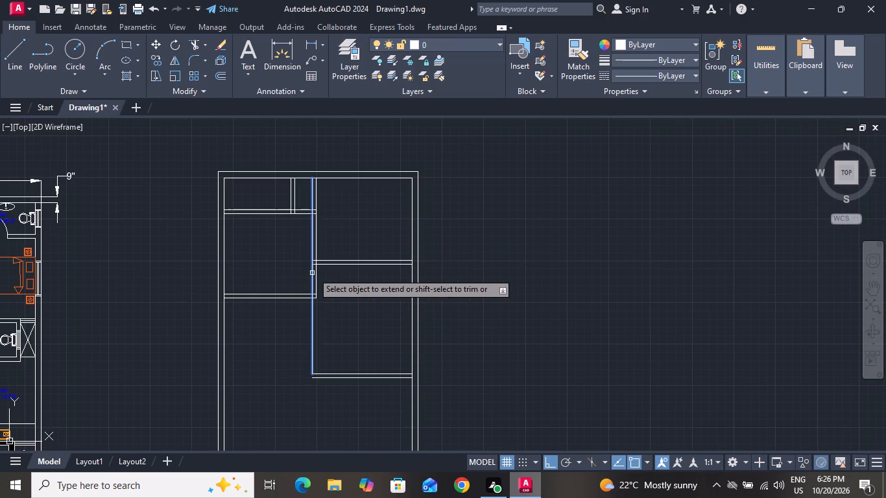
pyautogui.click(311, 274)
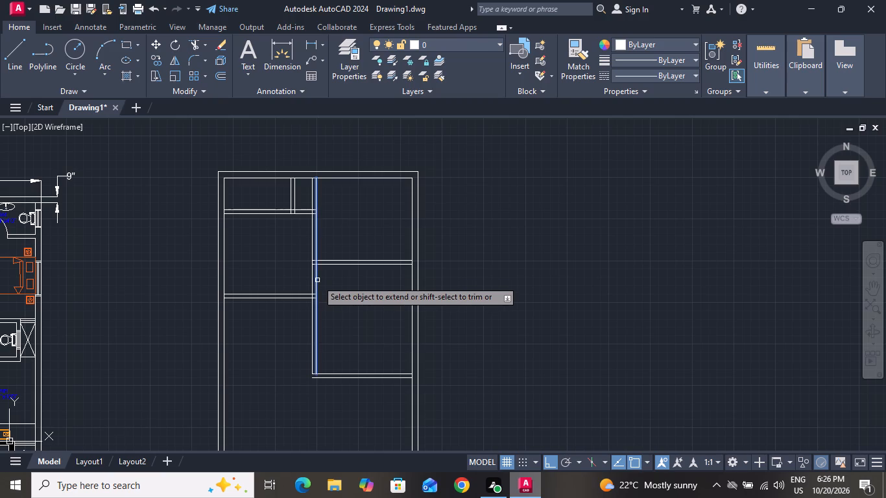
pyautogui.click(317, 280)
pyautogui.click(313, 313)
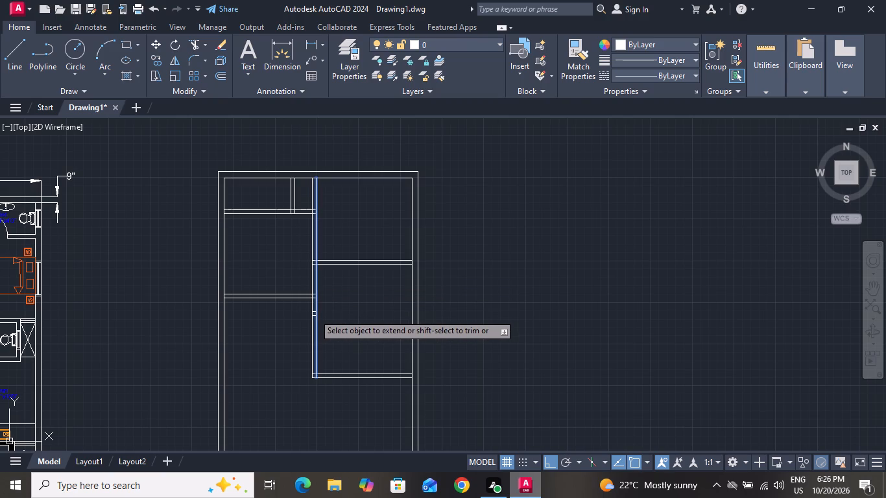
pyautogui.click(318, 318)
pyautogui.click(312, 344)
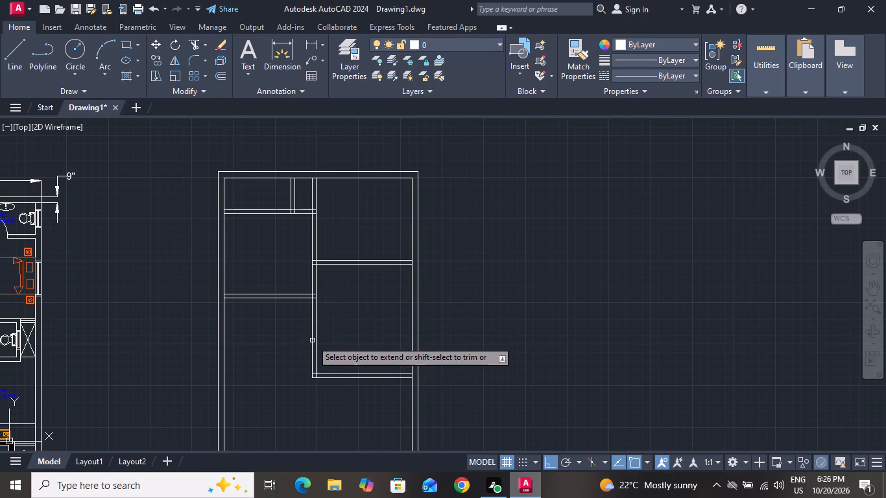
pyautogui.rightClick(329, 318)
pyautogui.click(342, 174)
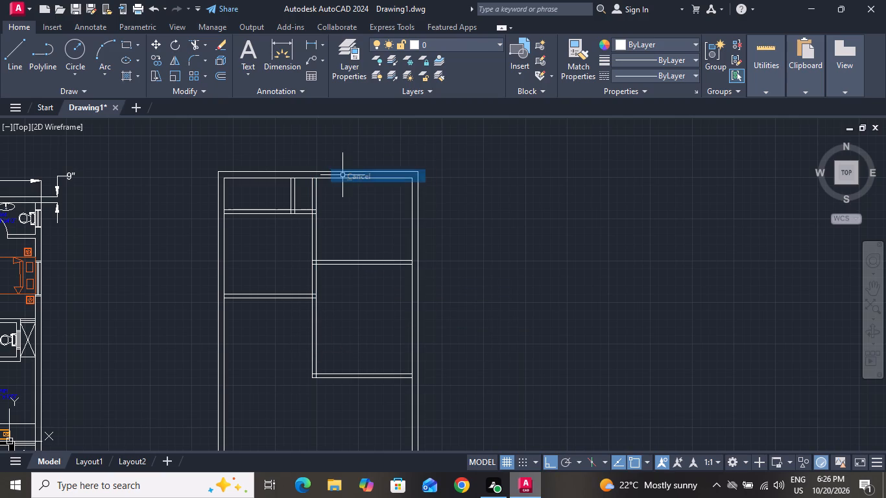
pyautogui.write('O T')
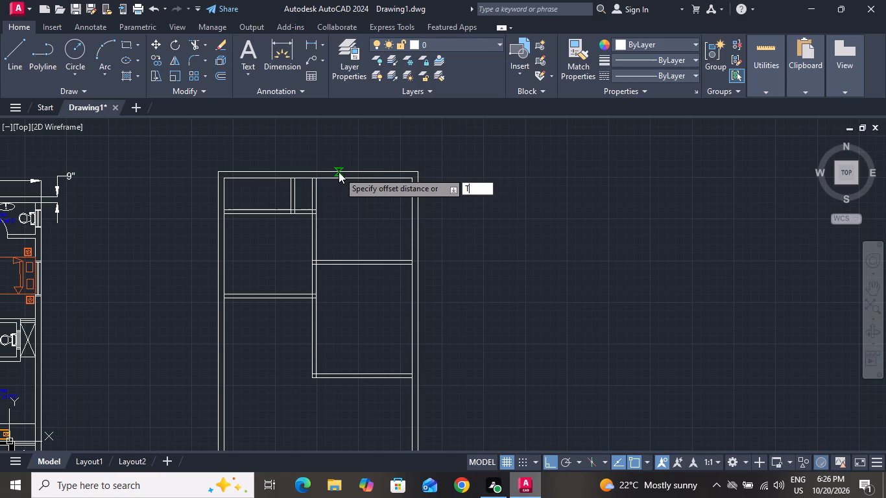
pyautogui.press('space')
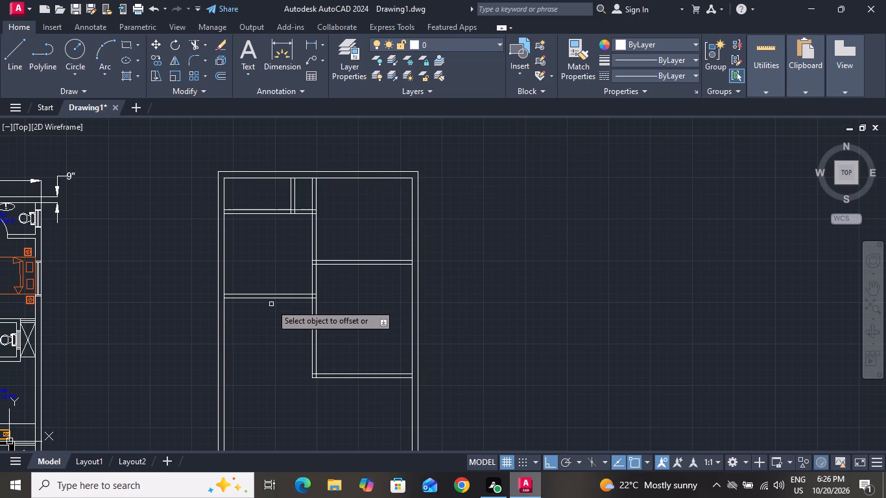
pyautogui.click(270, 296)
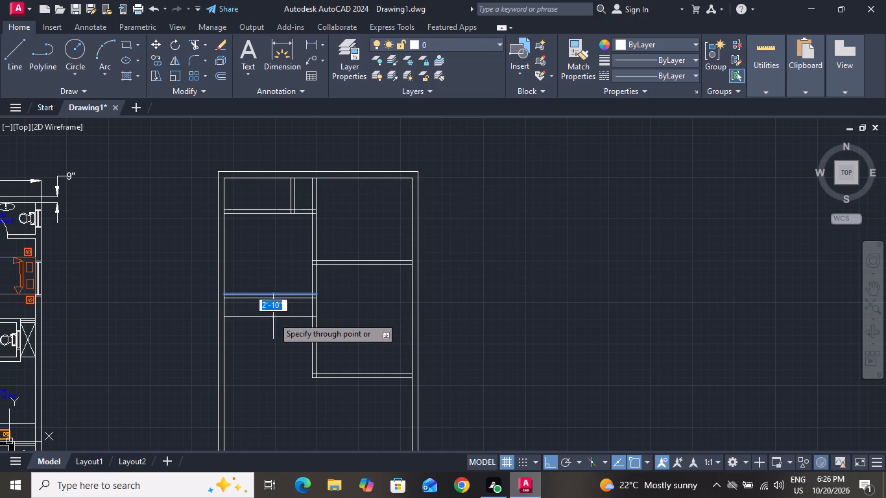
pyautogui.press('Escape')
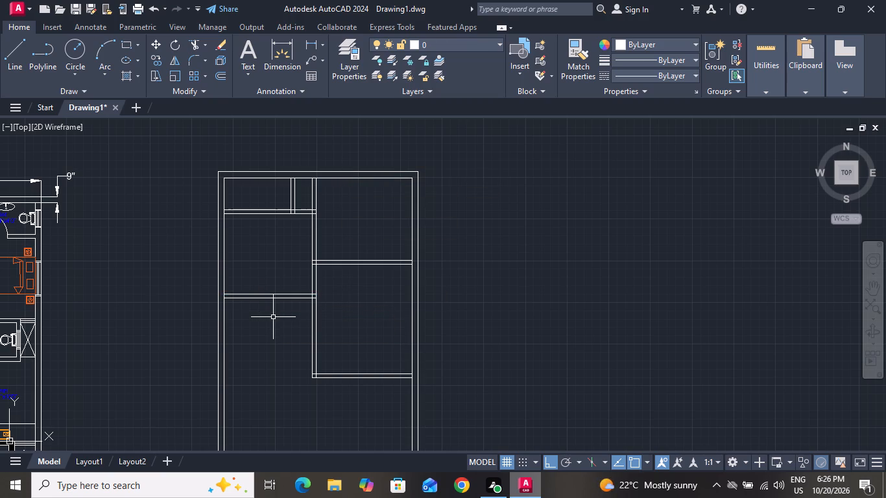
# Offset the lower line of the second horizontal partition on the left side of the plan 4'4" downward.
pyautogui.write('O T')
pyautogui.press('space')
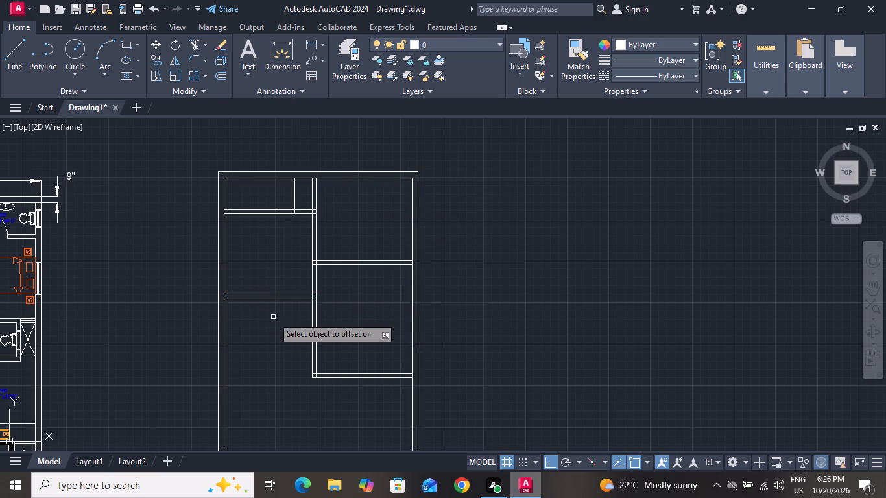
pyautogui.click(278, 298)
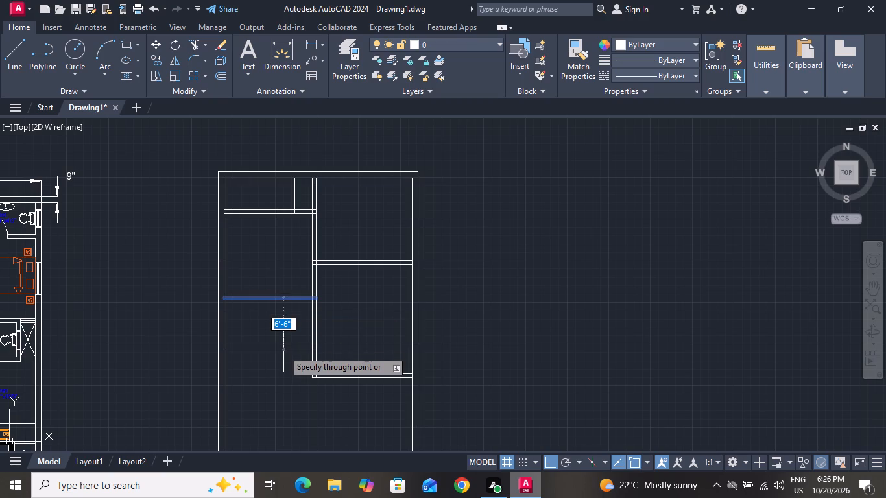
pyautogui.write("4'4")
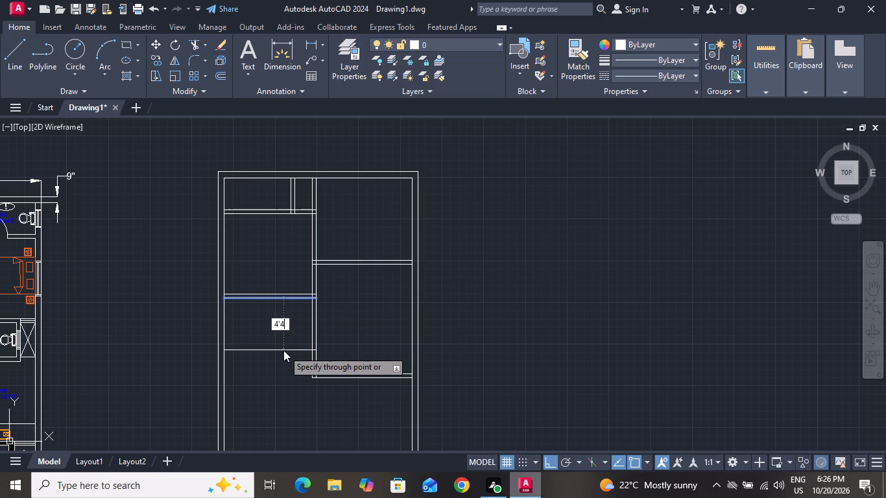
pyautogui.hotkey('shift', '"')
pyautogui.press('Return')
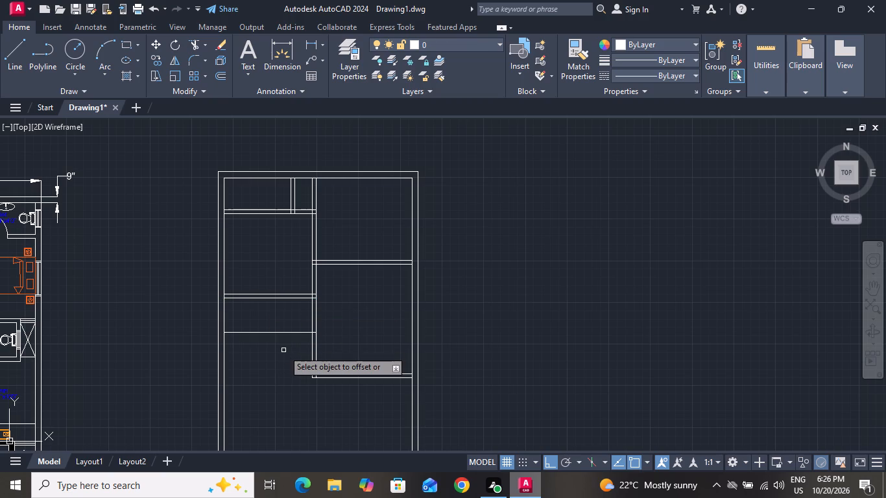
# Offset the new left-side horizontal line 6" downward to give the partition its thickness.
pyautogui.click(293, 331)
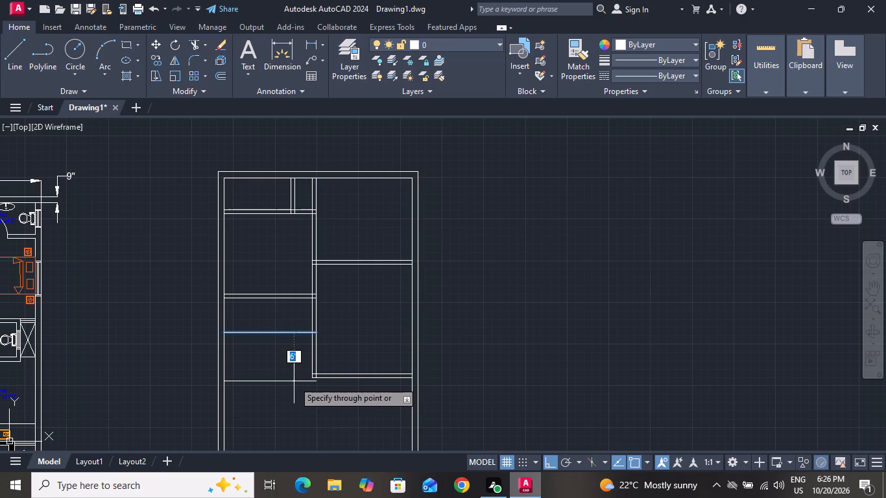
pyautogui.press('6')
pyautogui.hotkey('shift', '"')
pyautogui.press('Return')
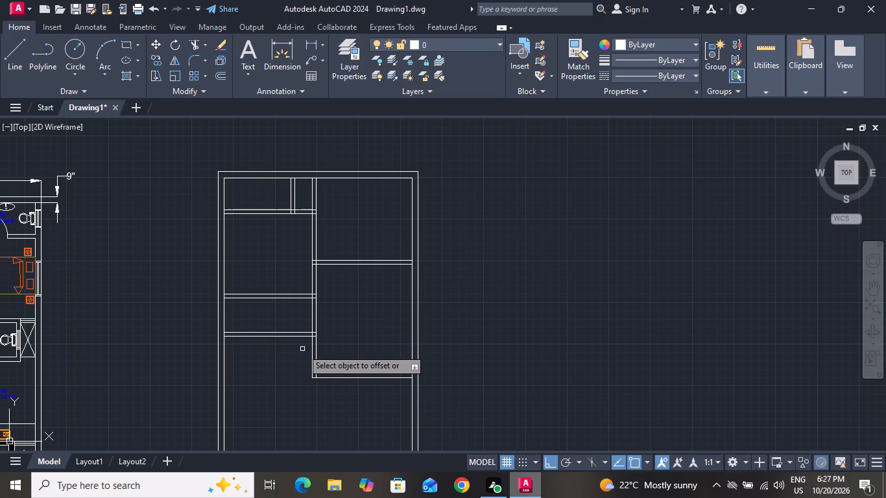
# Offset the left line of the central vertical partition 8'4" to the left.
pyautogui.scroll(1, 312, 305)
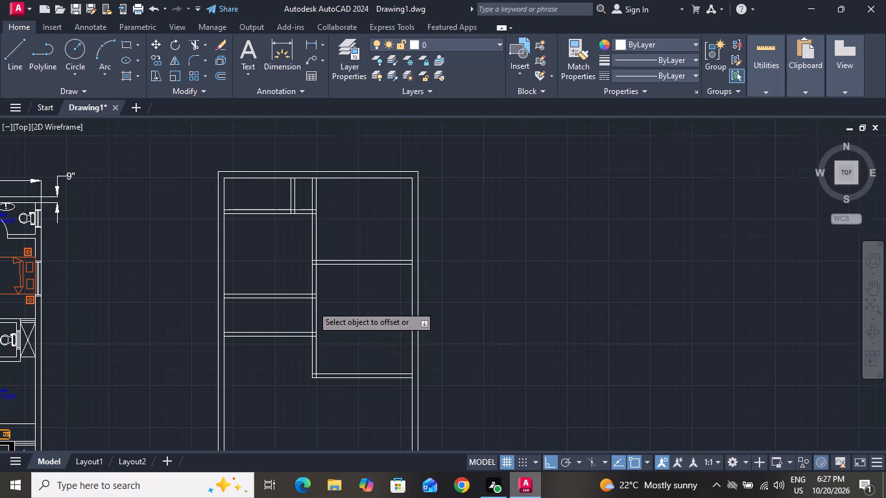
pyautogui.scroll(1, 312, 305)
pyautogui.click(305, 310)
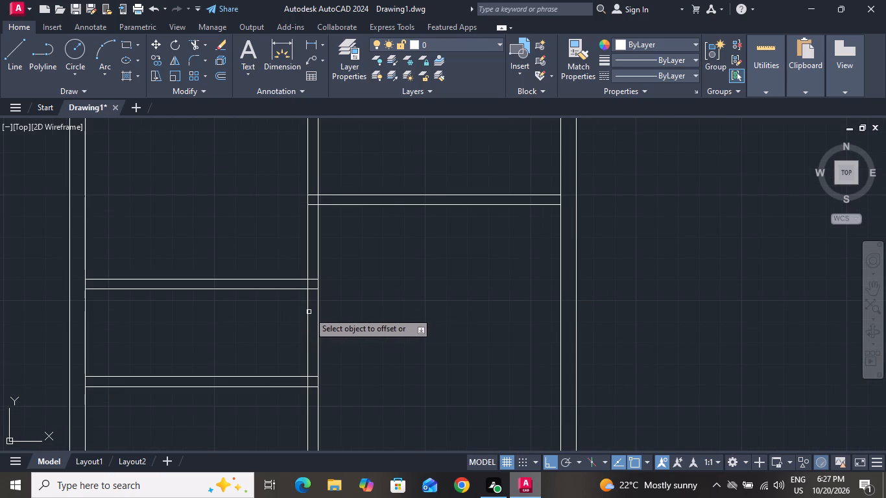
pyautogui.click(309, 311)
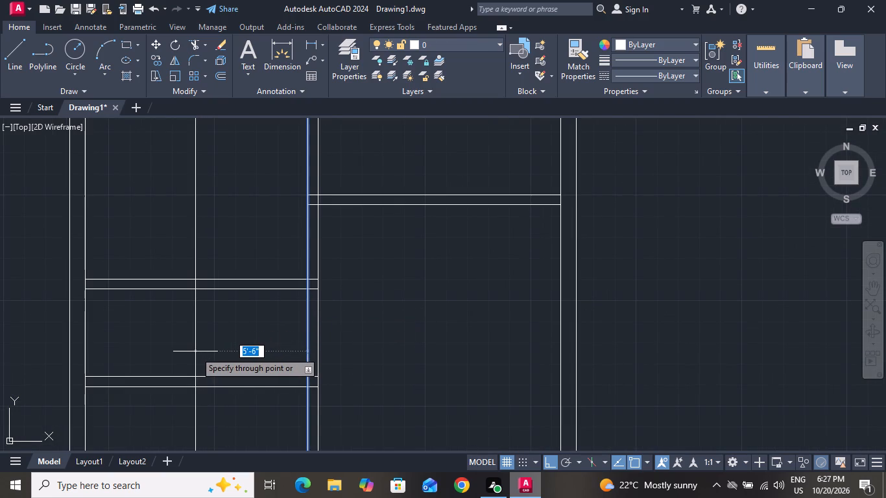
pyautogui.write("8'4")
pyautogui.hotkey('shift', '"')
pyautogui.press('Return')
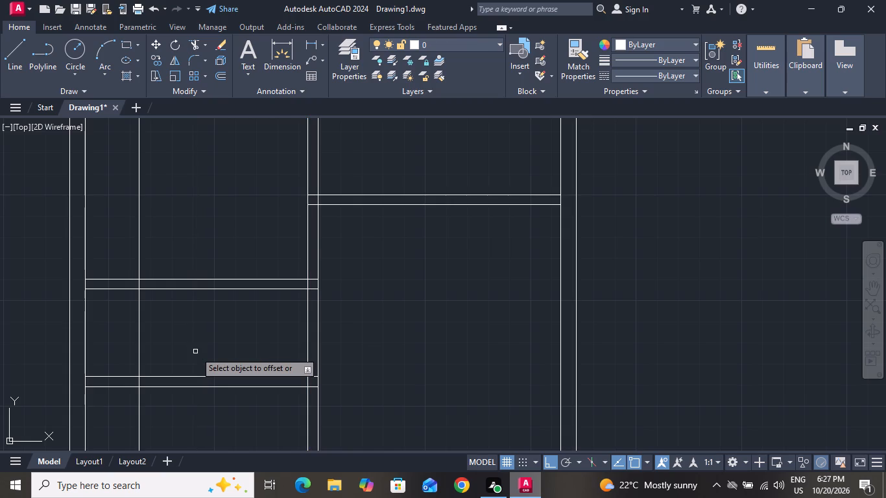
# Offset the new vertical line 6" to the left to give that partition its thickness.
pyautogui.click(139, 347)
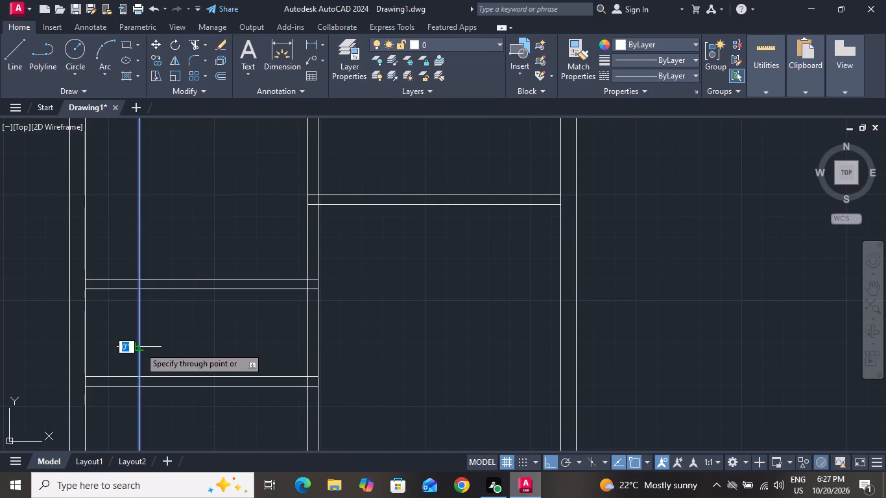
pyautogui.press('6')
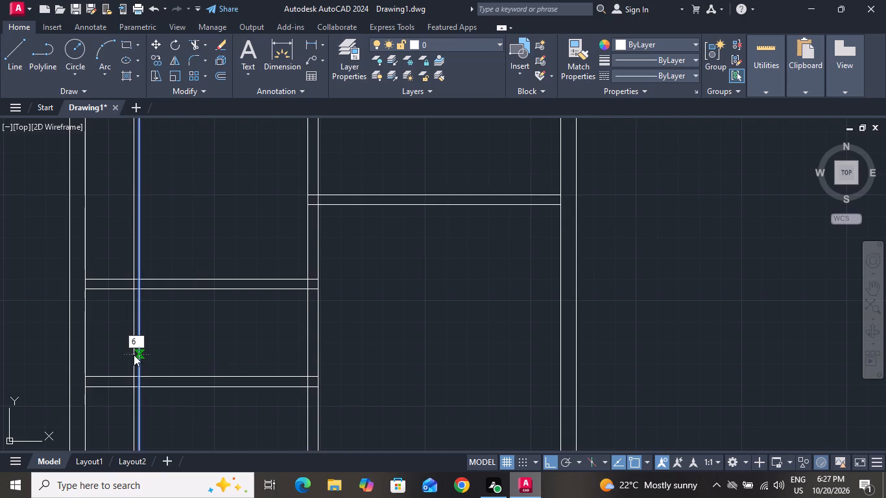
pyautogui.hotkey('shift', '"')
pyautogui.press('Return')
# Offset the bottom line of the lowest left-side horizontal partition 10' downward.
pyautogui.scroll(-2, 172, 337)
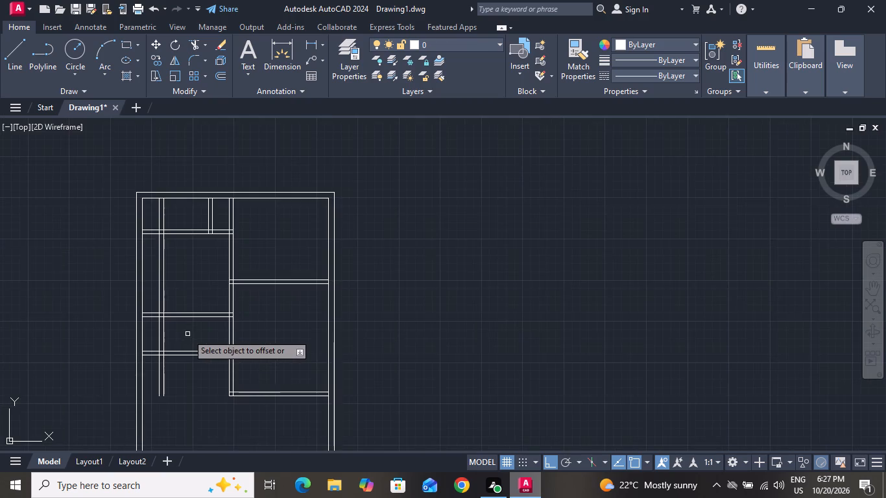
pyautogui.scroll(-2, 211, 342)
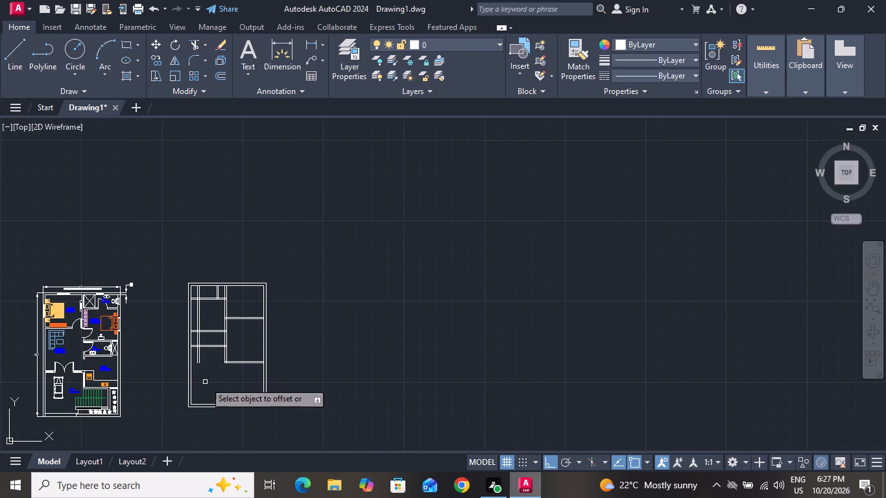
pyautogui.scroll(2, 209, 368)
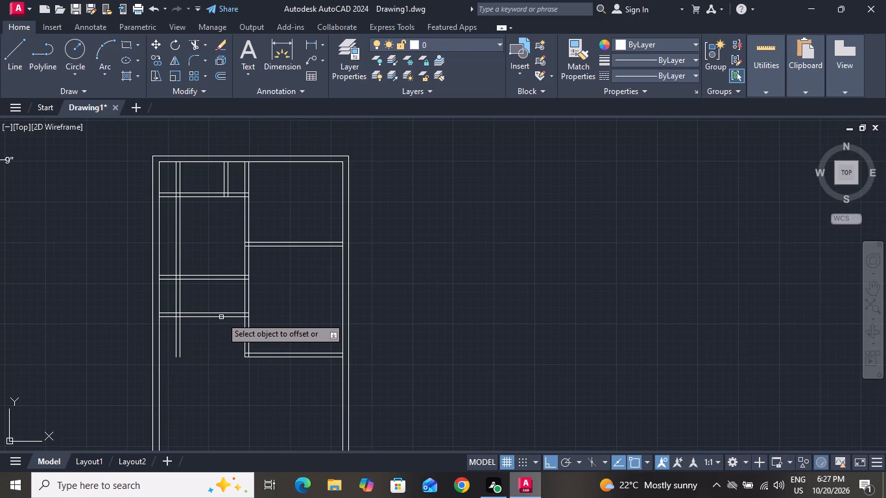
pyautogui.click(222, 317)
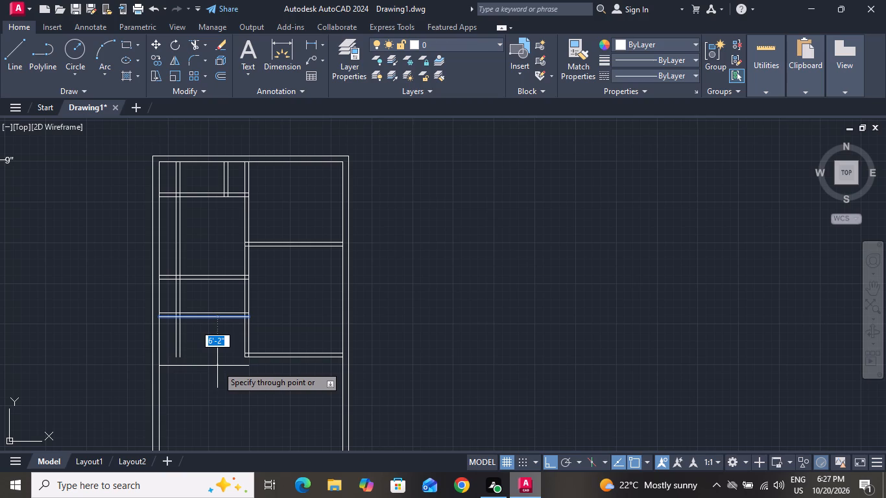
pyautogui.write("10'")
pyautogui.press('Return')
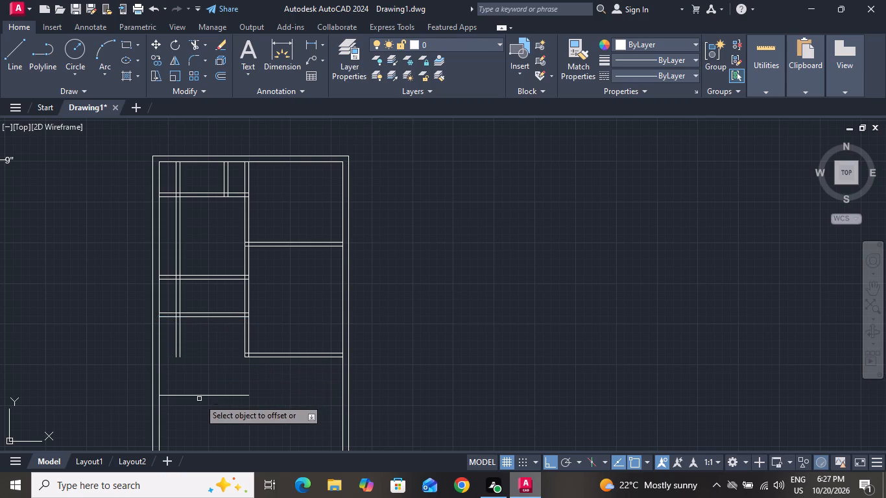
# Offset the new lower-left horizontal line 6" downward to give the partition its thickness.
pyautogui.click(207, 396)
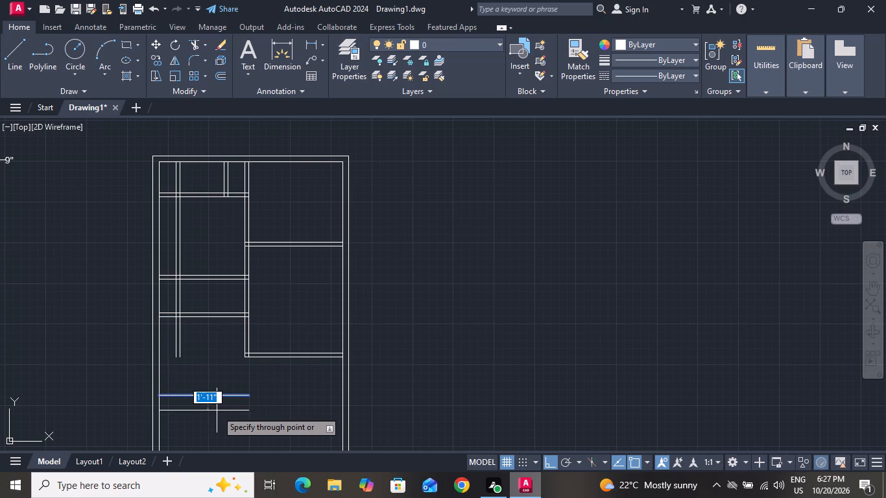
pyautogui.press('6')
pyautogui.hotkey('shift', '"')
pyautogui.press('Return')
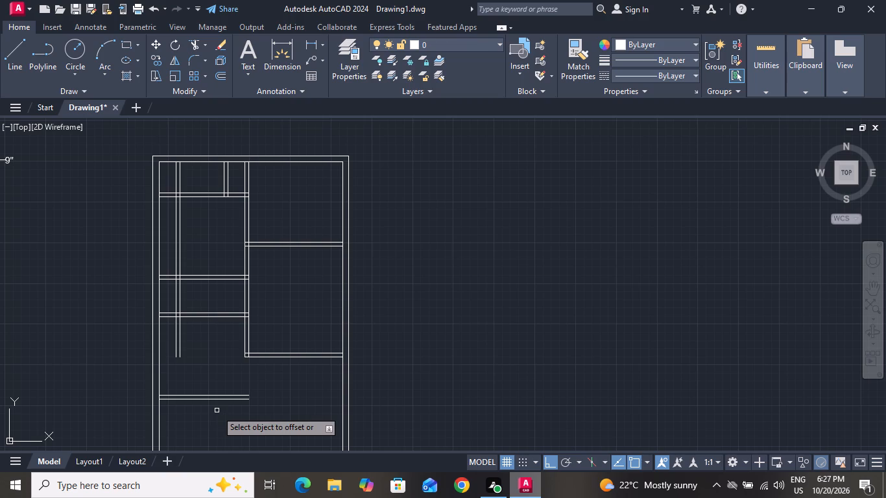
pyautogui.rightClick(217, 410)
pyautogui.click(280, 298)
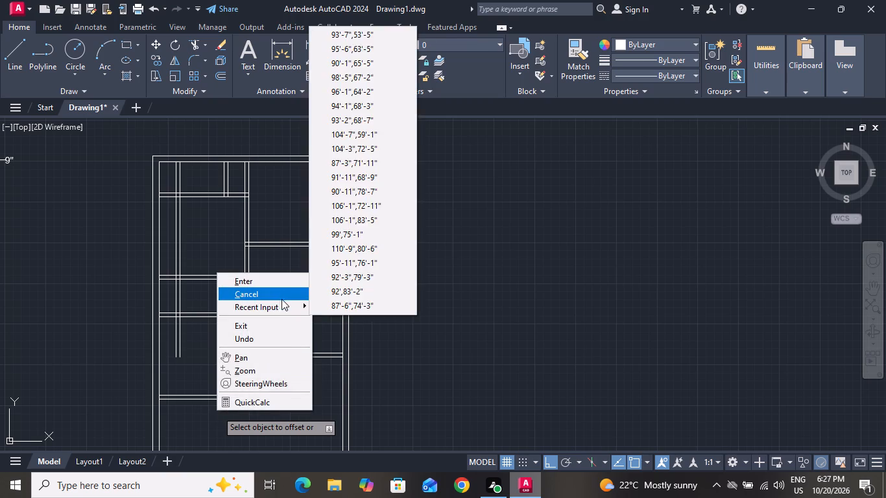
# Extend both lines of the central vertical partition down to the bottom line of the new lower-left horizontal partition.
pyautogui.write('EX')
pyautogui.press('space')
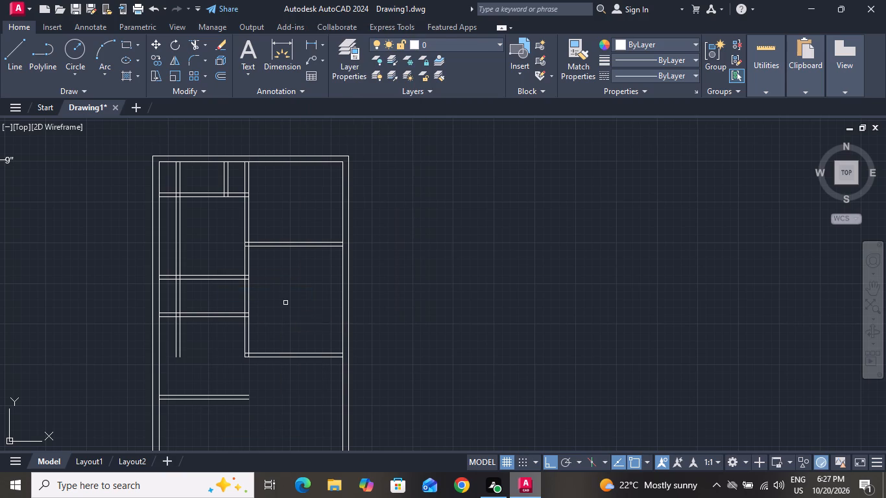
pyautogui.press('space')
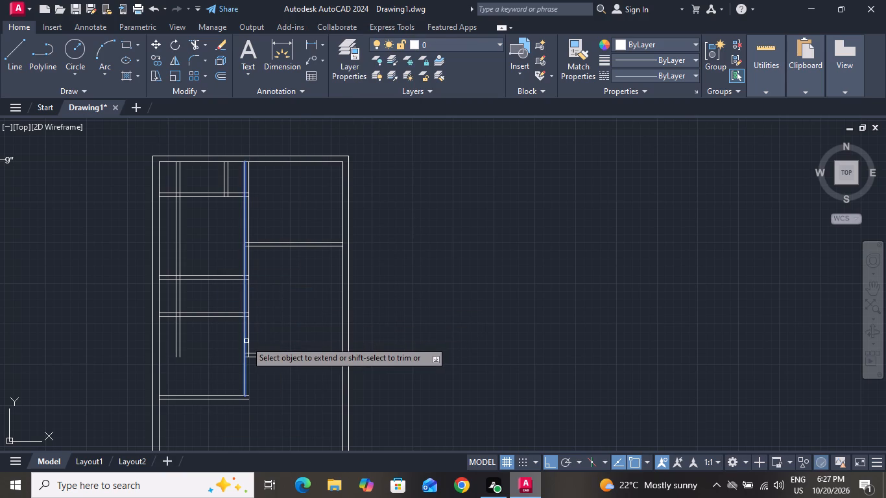
pyautogui.click(245, 340)
pyautogui.click(246, 369)
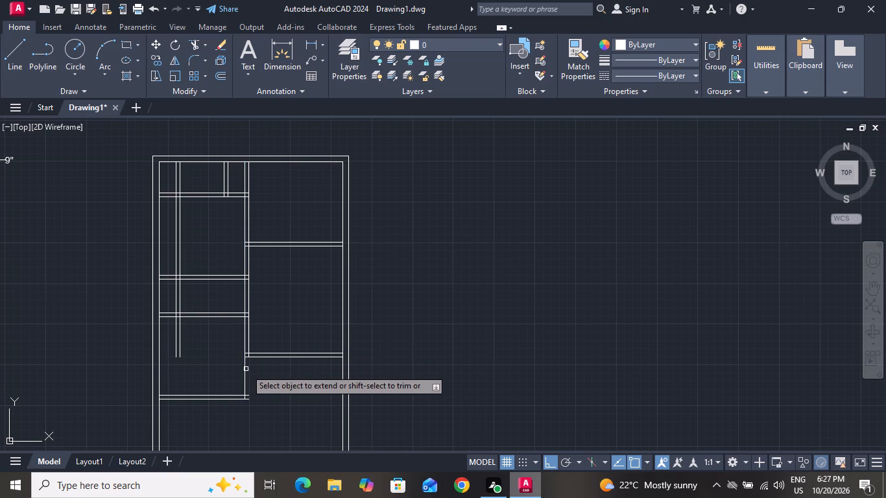
pyautogui.click(249, 344)
pyautogui.click(250, 377)
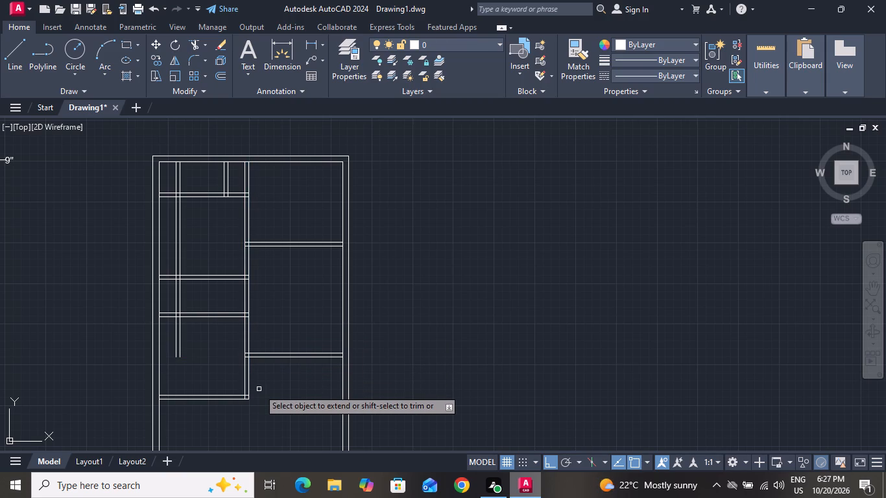
pyautogui.rightClick(259, 389)
pyautogui.click(321, 248)
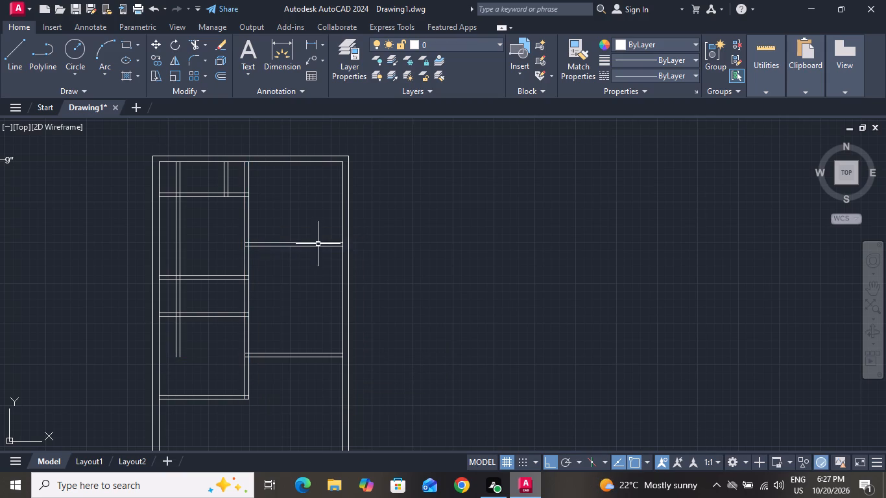
# Trim the left vertical partition's lines out of the top, second and fourth left-side rooms, keeping them only in the 4'4" deep room.
pyautogui.click(193, 46)
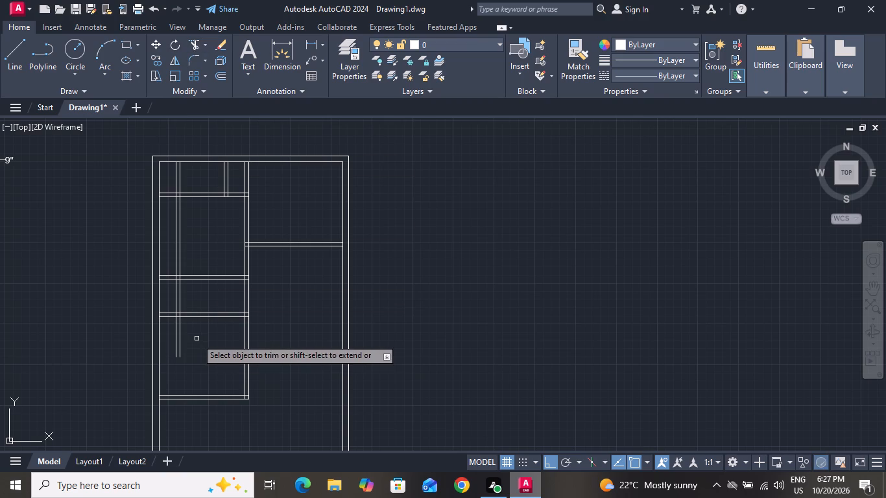
pyautogui.click(197, 338)
pyautogui.click(173, 336)
pyautogui.click(200, 240)
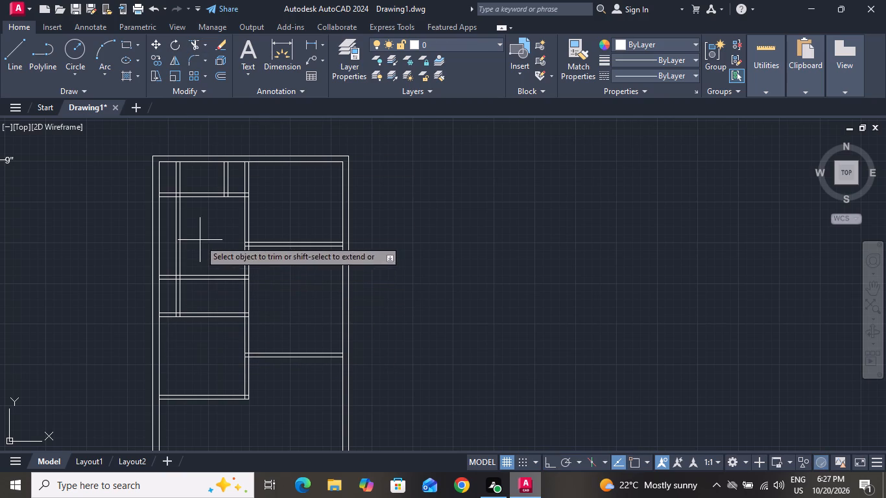
pyautogui.click(172, 243)
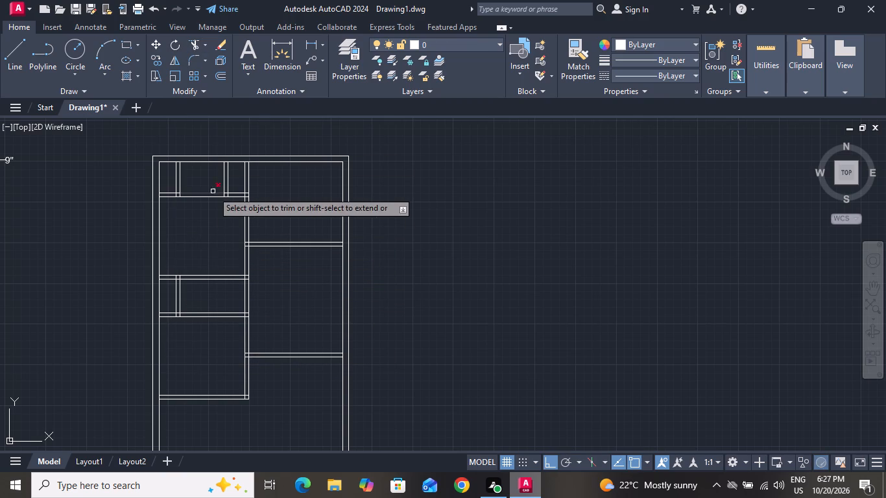
pyautogui.scroll(2, 195, 184)
pyautogui.click(184, 179)
pyautogui.click(141, 187)
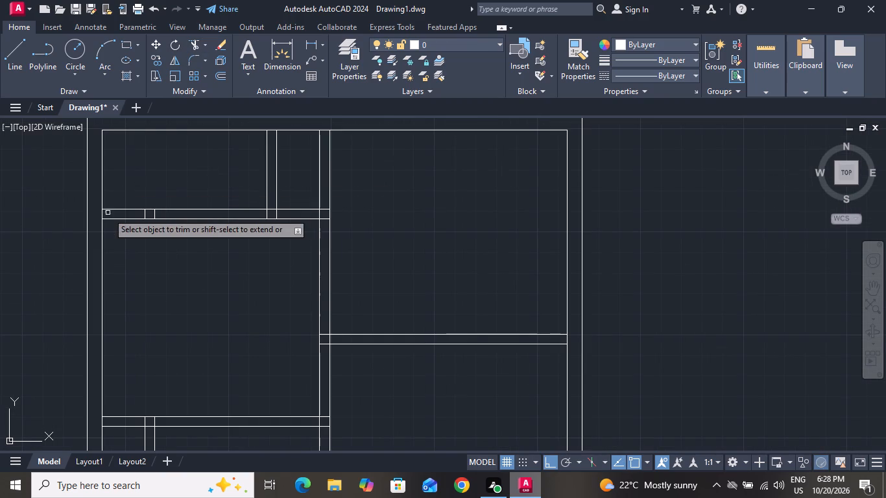
# Trim the left outer wall's inner line between the two lines of the top-left horizontal partition.
pyautogui.scroll(3, 100, 219)
pyautogui.click(101, 209)
pyautogui.click(122, 209)
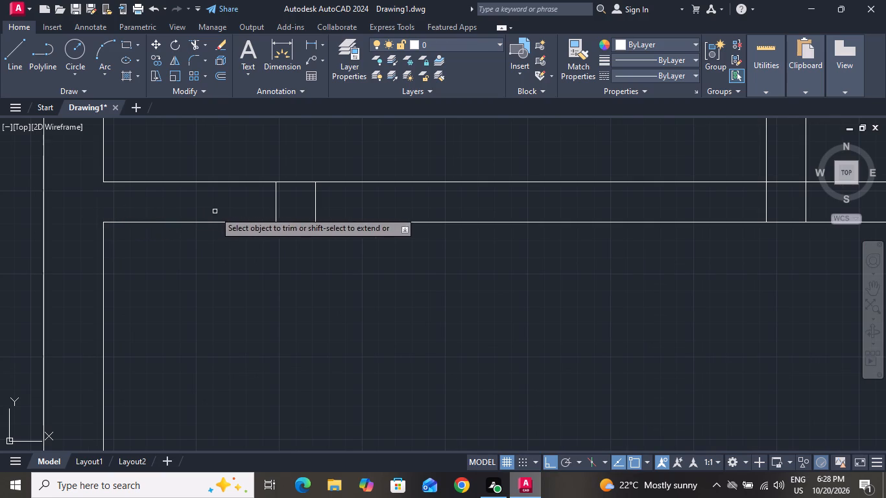
# Trim the two leftover vertical stubs inside the top-left horizontal partition.
pyautogui.moveTo(248, 204); pyautogui.dragTo(259, 200)
pyautogui.click(330, 209)
pyautogui.click(275, 217)
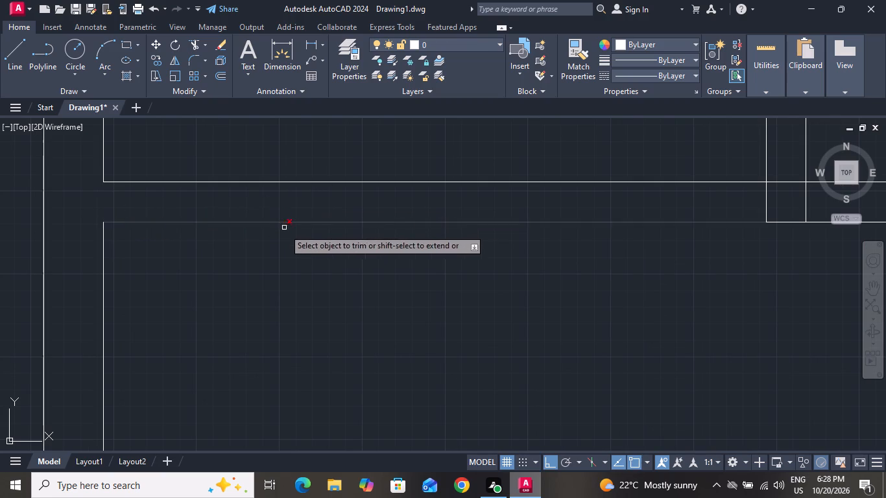
# Trim the short vertical partition's stubs and the upper horizontal line between them where it meets the top-left horizontal partition.
pyautogui.scroll(-2, 307, 192)
pyautogui.scroll(-1, 375, 227)
pyautogui.scroll(2, 458, 203)
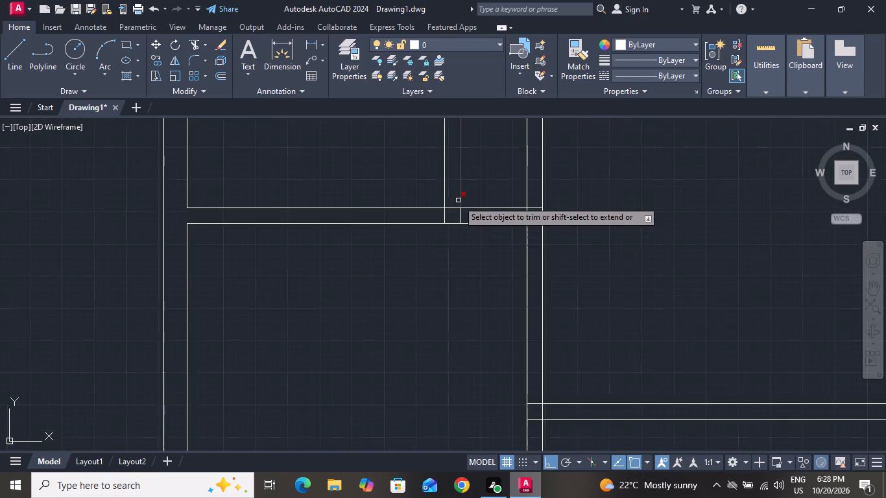
pyautogui.scroll(2, 458, 200)
pyautogui.click(470, 252)
pyautogui.click(362, 246)
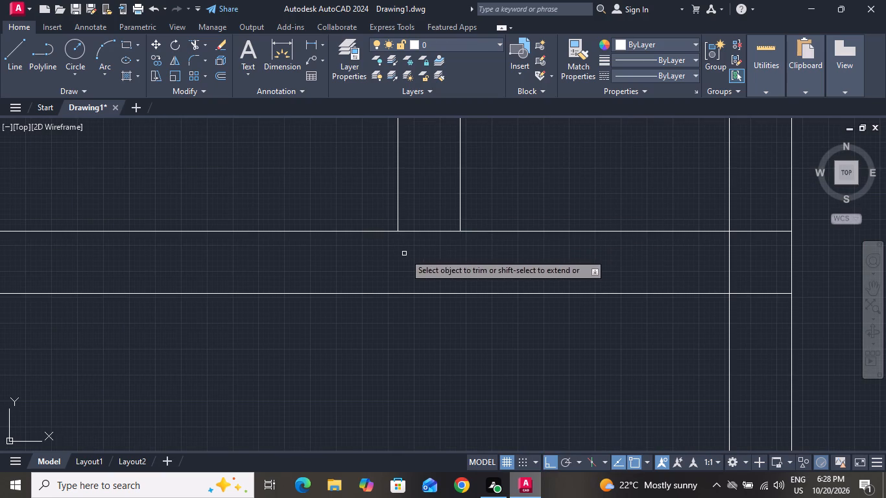
pyautogui.moveTo(418, 253); pyautogui.dragTo(426, 256)
pyautogui.click(429, 206)
# Trim the overlapping lines where the top-left horizontal partition meets the central vertical partition, leaving an open T-junction.
pyautogui.click(724, 270)
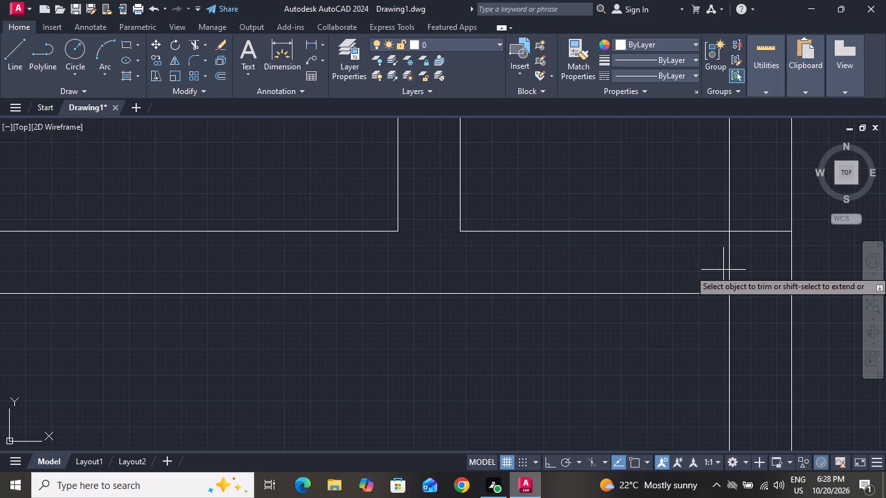
pyautogui.click(749, 266)
pyautogui.click(760, 276)
pyautogui.moveTo(761, 337); pyautogui.dragTo(768, 339)
pyautogui.click(765, 270)
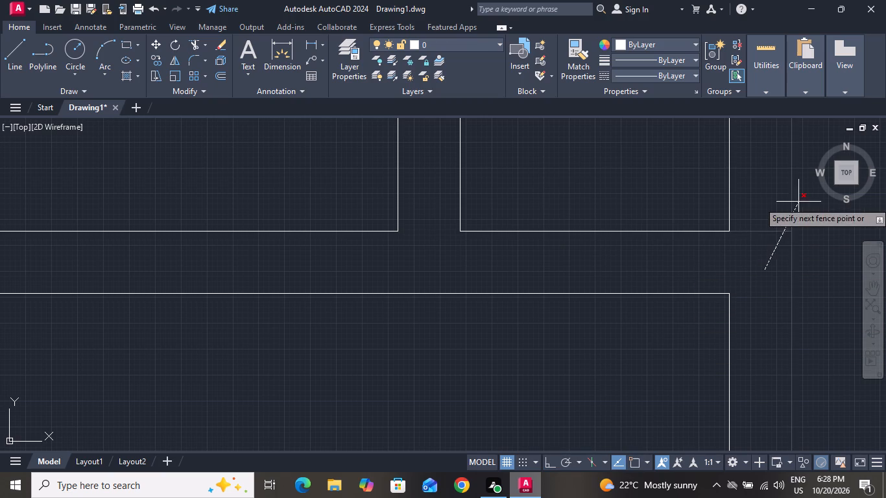
pyautogui.click(774, 220)
# Trim the top outer wall's inner line between the lines of the central partition and of the short vertical partition.
pyautogui.scroll(-3, 774, 331)
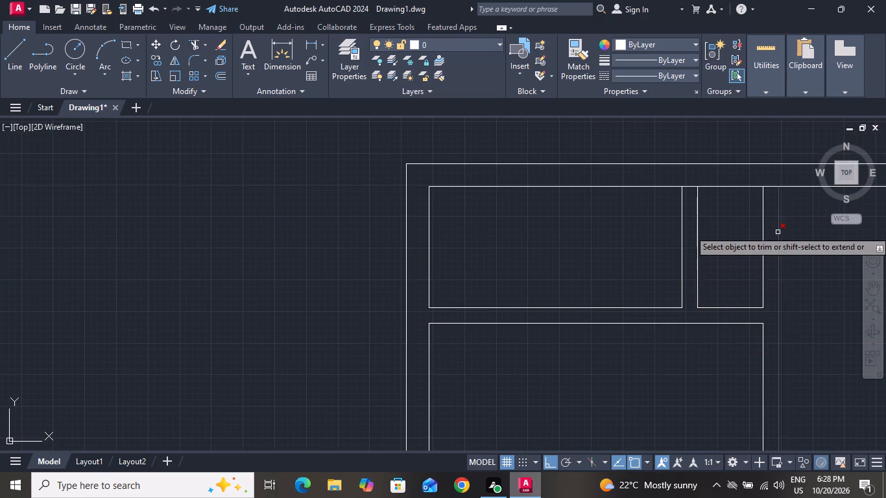
pyautogui.click(770, 187)
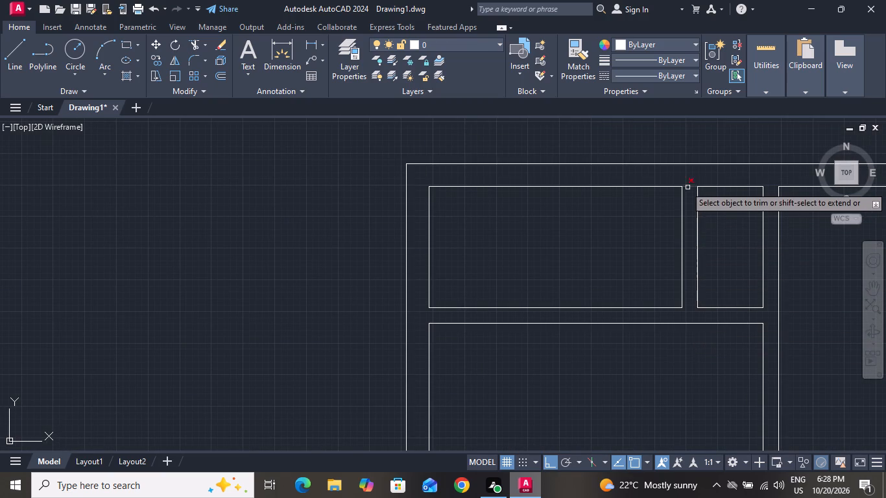
pyautogui.click(686, 184)
pyautogui.click(689, 198)
# Trim the overlapping lines where the upper-right horizontal partition meets the central vertical partition, leaving an open T-junction.
pyautogui.scroll(-3, 606, 254)
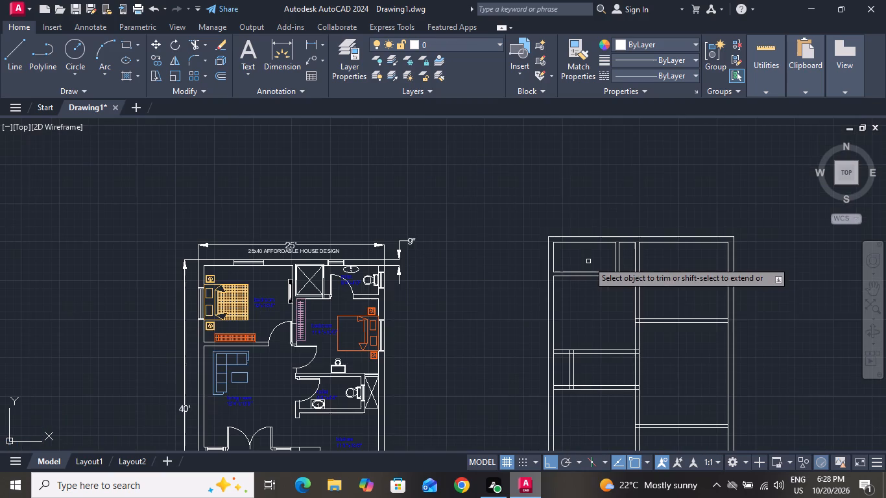
pyautogui.scroll(3, 635, 333)
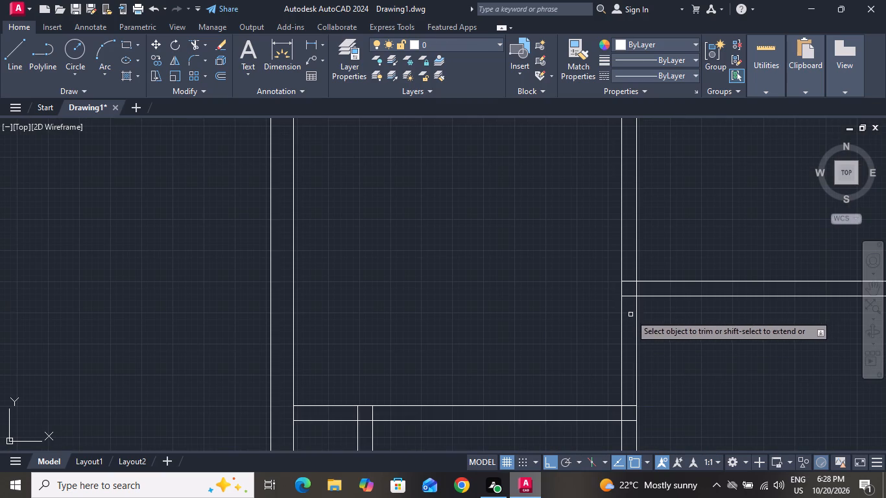
pyautogui.click(630, 314)
pyautogui.click(634, 270)
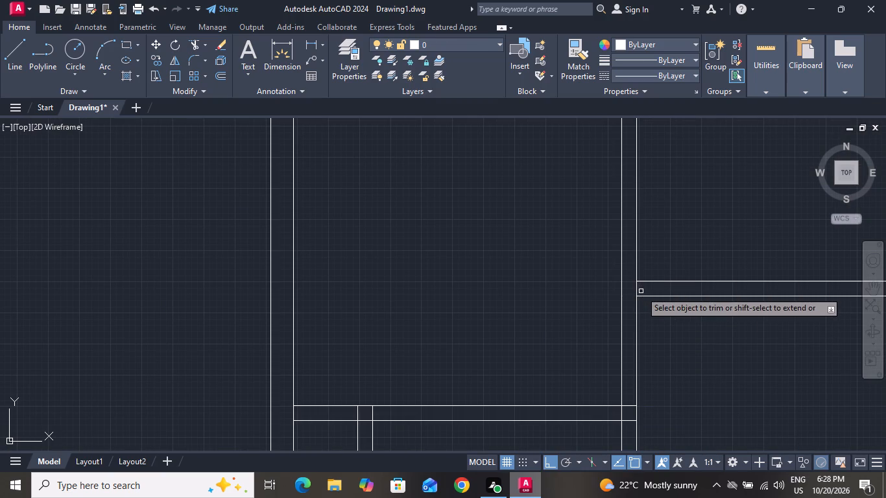
pyautogui.click(641, 291)
pyautogui.click(635, 289)
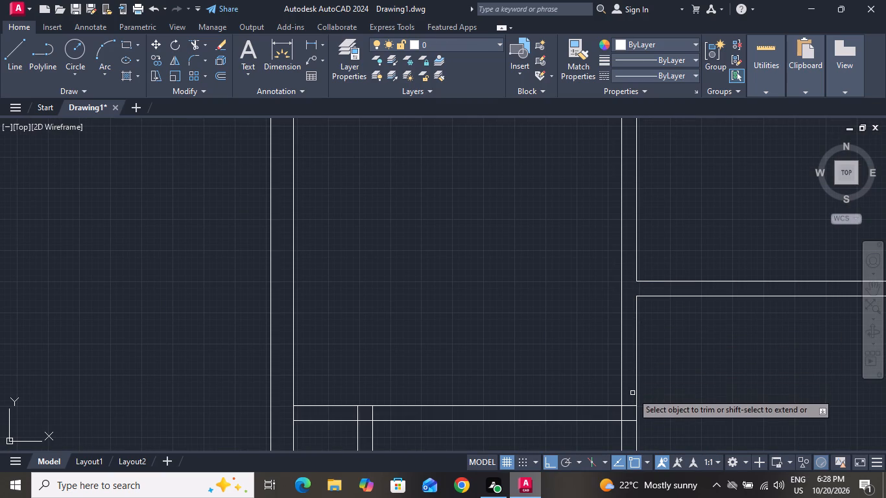
# Trim the overlapping lines where the second left-side horizontal partition meets the central vertical partition.
pyautogui.click(632, 393)
pyautogui.click(632, 431)
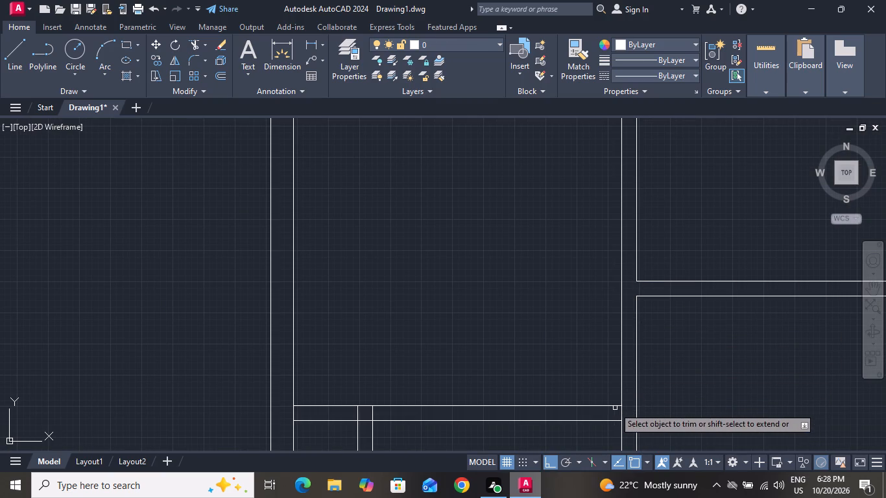
pyautogui.moveTo(627, 416); pyautogui.dragTo(633, 421)
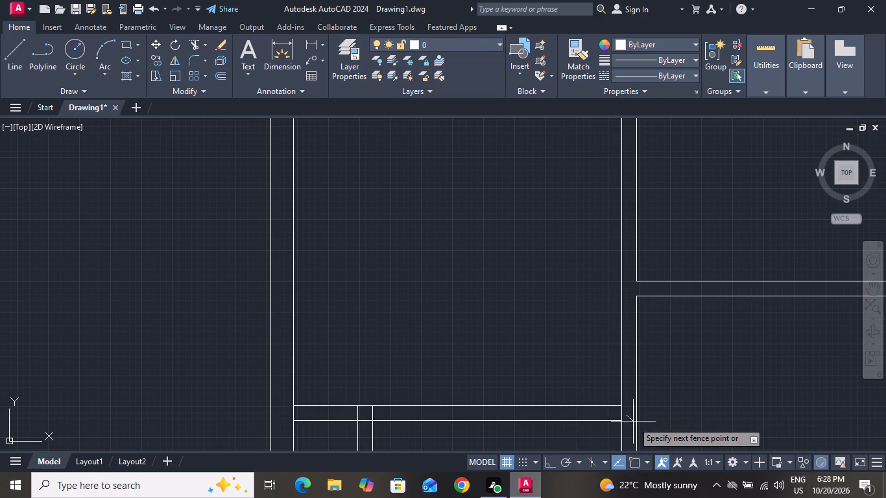
pyautogui.click(619, 414)
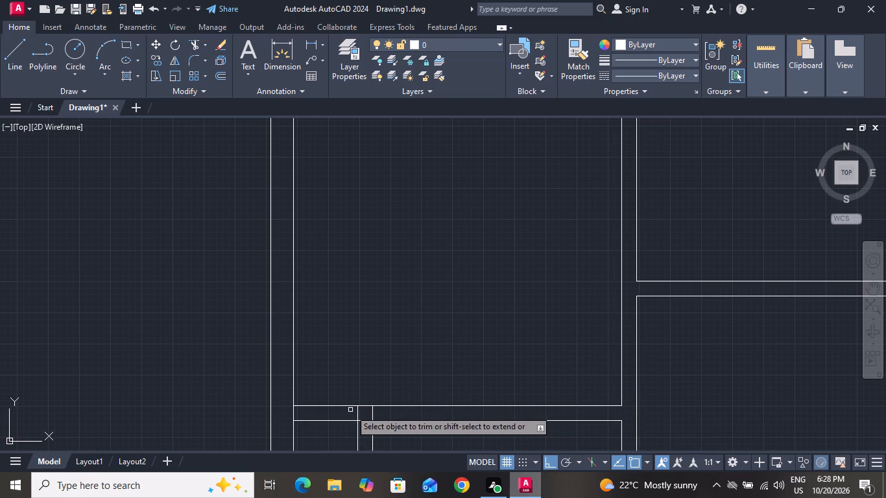
# Trim the left vertical partition's stubs and the lower horizontal line between them at the second left-side horizontal partition.
pyautogui.click(350, 410)
pyautogui.click(379, 416)
pyautogui.scroll(-1, 422, 349)
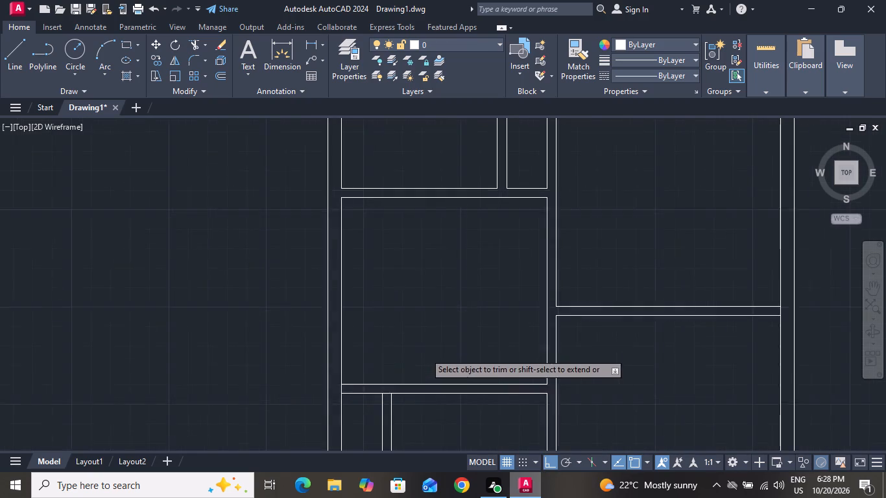
pyautogui.scroll(-1, 425, 353)
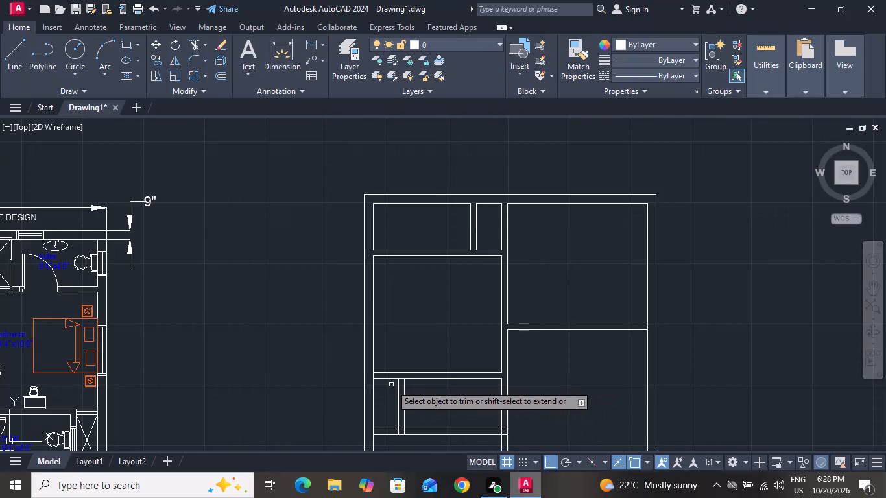
pyautogui.keyDown('ctrl'); pyautogui.scroll(3, 401, 379); pyautogui.keyUp('ctrl')
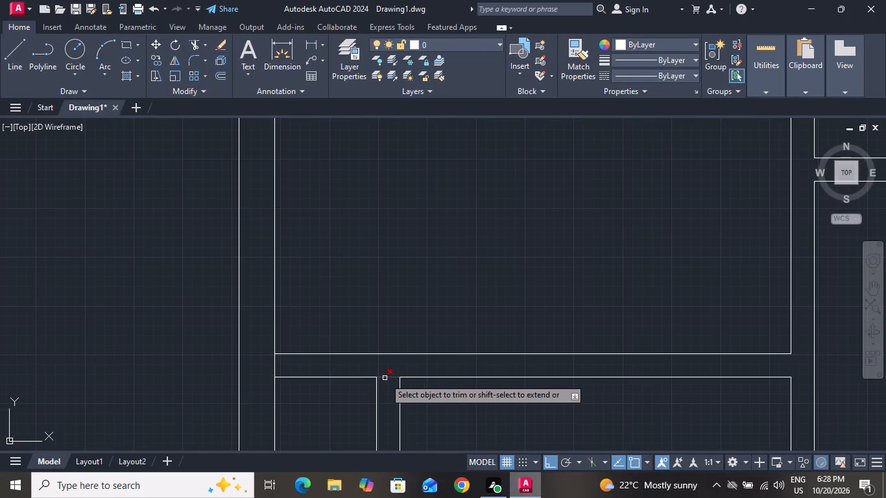
pyautogui.click(385, 378)
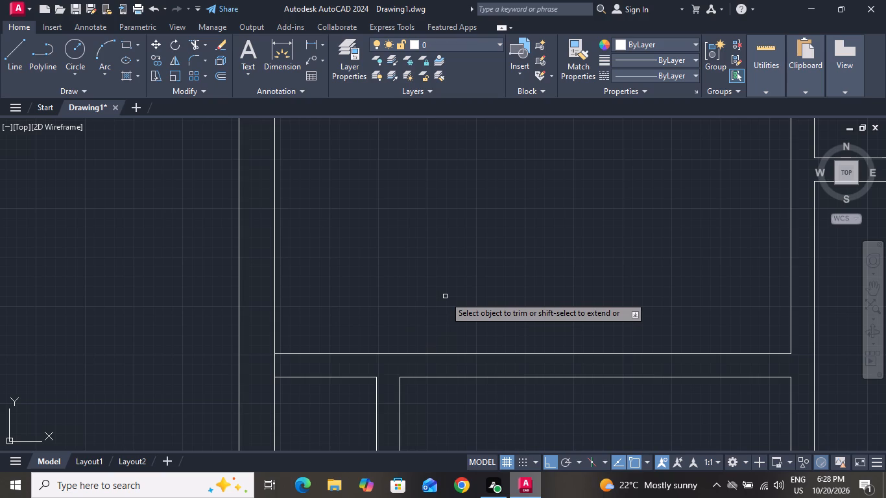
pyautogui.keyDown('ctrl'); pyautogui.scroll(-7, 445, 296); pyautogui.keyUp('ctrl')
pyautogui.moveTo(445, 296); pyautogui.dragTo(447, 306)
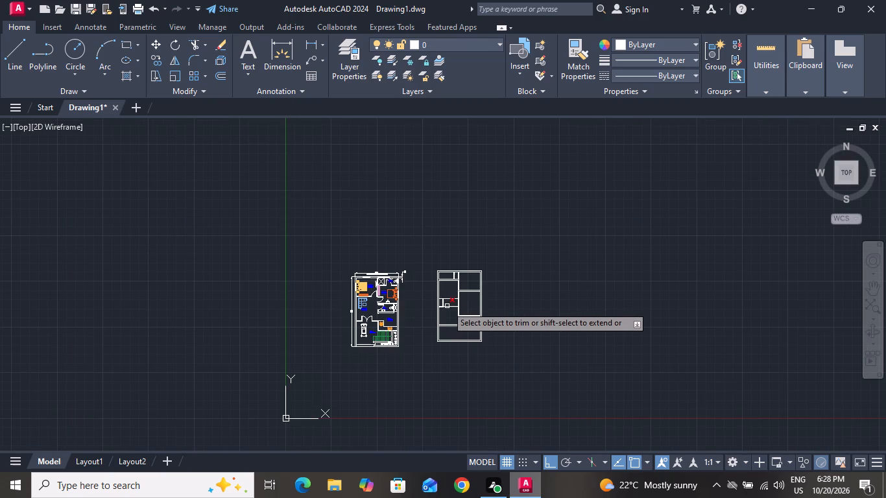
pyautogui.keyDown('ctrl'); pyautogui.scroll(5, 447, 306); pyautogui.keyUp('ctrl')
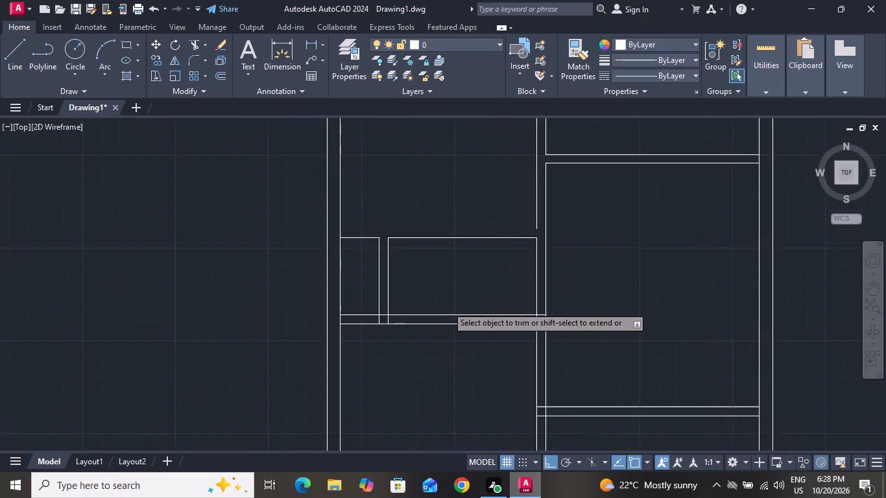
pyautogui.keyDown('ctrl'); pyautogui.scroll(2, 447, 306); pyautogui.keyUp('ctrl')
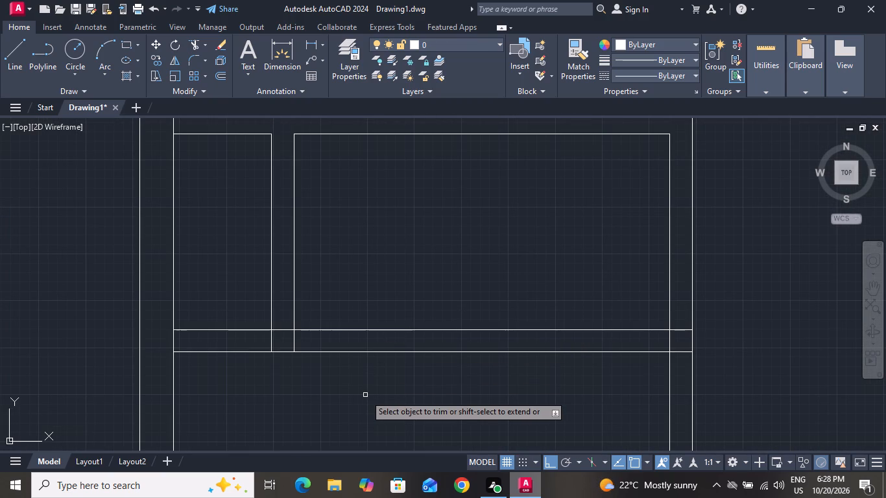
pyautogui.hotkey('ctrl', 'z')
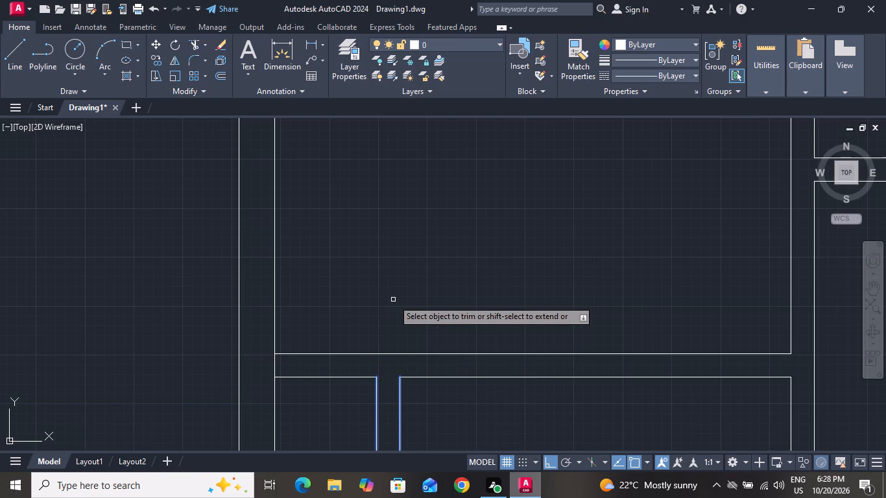
# Trim the left vertical partition's stubs and the upper horizontal line between them at the third left-side horizontal partition.
pyautogui.keyDown('ctrl'); pyautogui.scroll(-8, 393, 300); pyautogui.keyUp('ctrl')
pyautogui.keyDown('ctrl'); pyautogui.scroll(3, 394, 318); pyautogui.keyUp('ctrl')
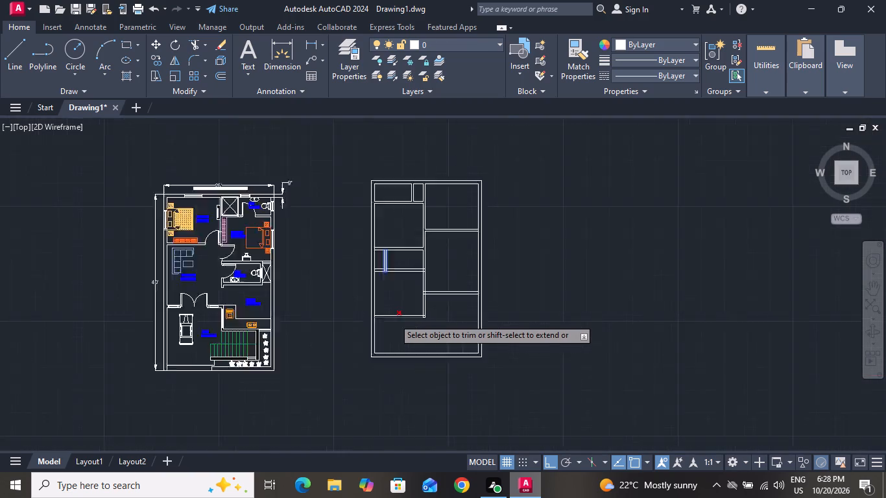
pyautogui.keyDown('ctrl'); pyautogui.scroll(4, 394, 318); pyautogui.keyUp('ctrl')
pyautogui.keyDown('ctrl'); pyautogui.scroll(-4, 394, 318); pyautogui.keyUp('ctrl')
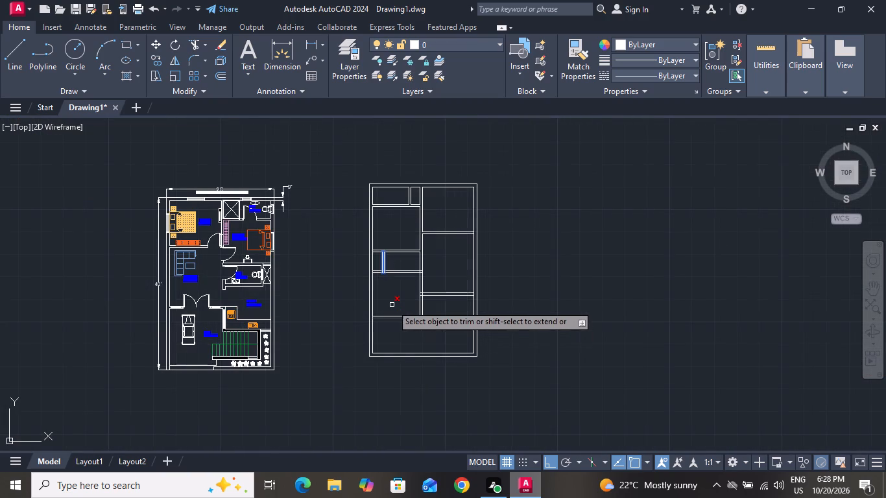
pyautogui.click(381, 274)
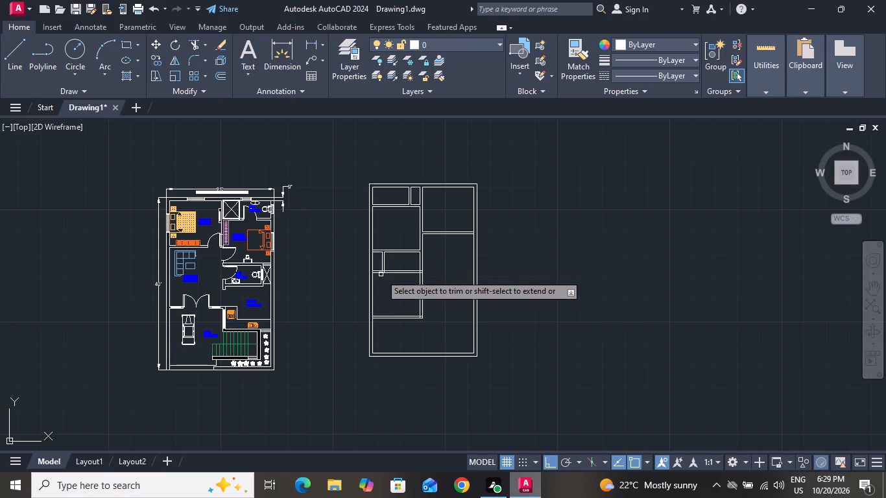
pyautogui.keyDown('ctrl'); pyautogui.scroll(5, 381, 274); pyautogui.keyUp('ctrl')
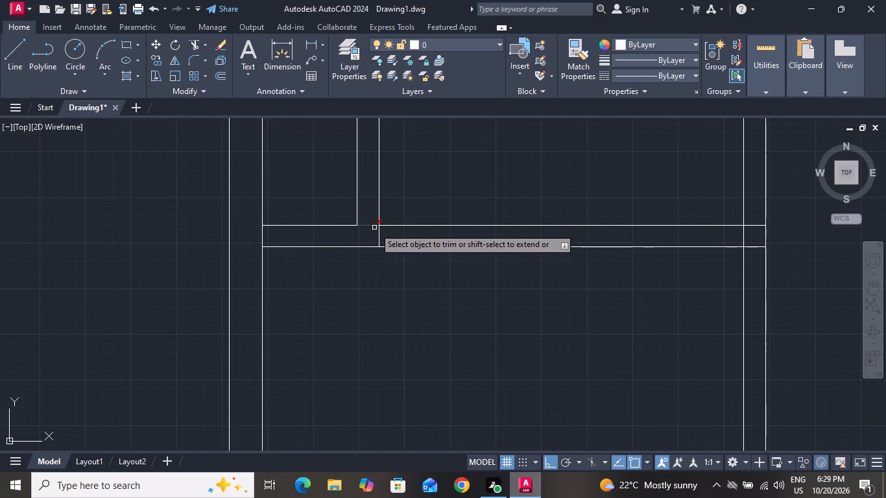
pyautogui.moveTo(369, 224); pyautogui.dragTo(380, 234)
pyautogui.doubleClick(380, 234)
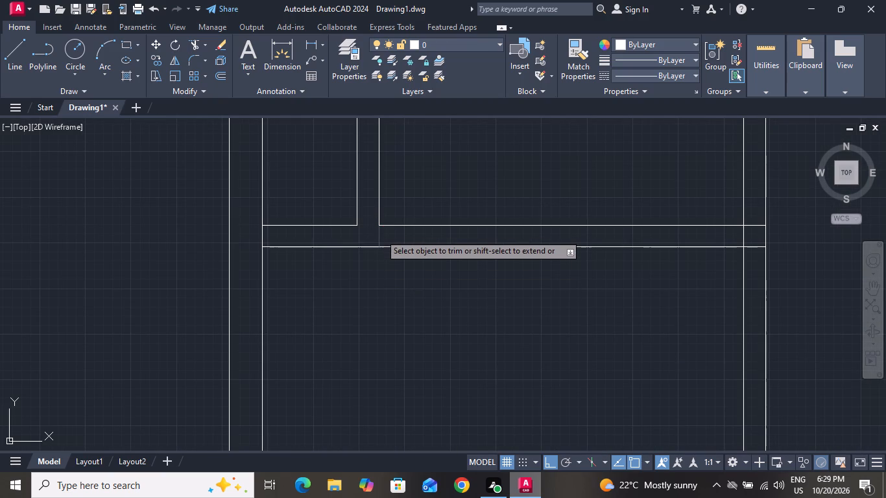
# Trim the left outer wall's inner line between the two lines of the third left-side horizontal partition.
pyautogui.click(261, 239)
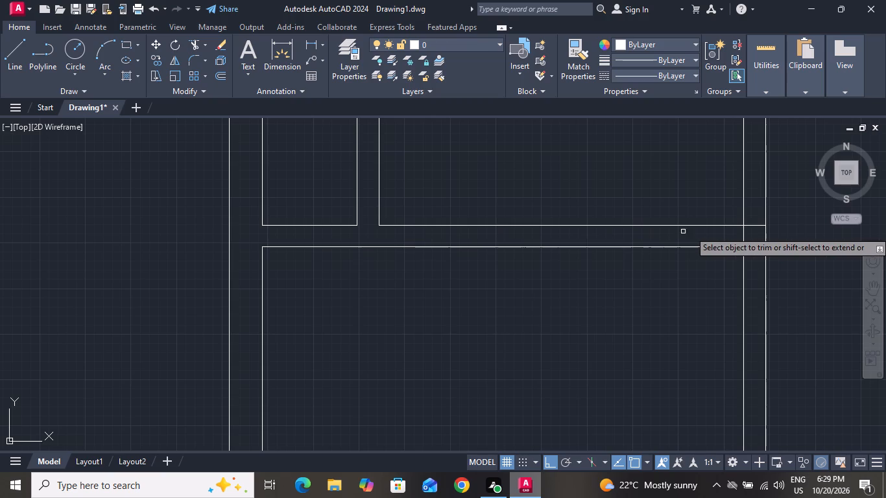
# Trim the overlapping lines where the third left-side horizontal partition meets the central vertical partition.
pyautogui.click(751, 226)
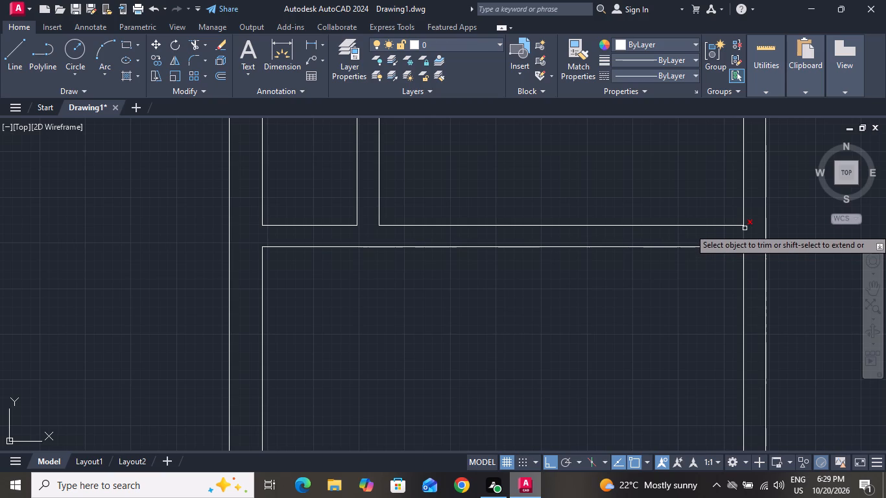
pyautogui.moveTo(745, 233); pyautogui.dragTo(752, 250)
pyautogui.click(752, 250)
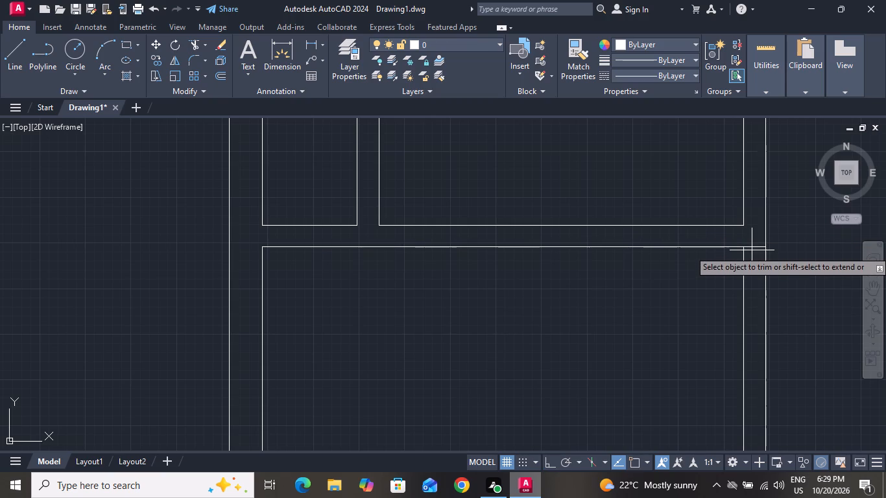
pyautogui.click(750, 240)
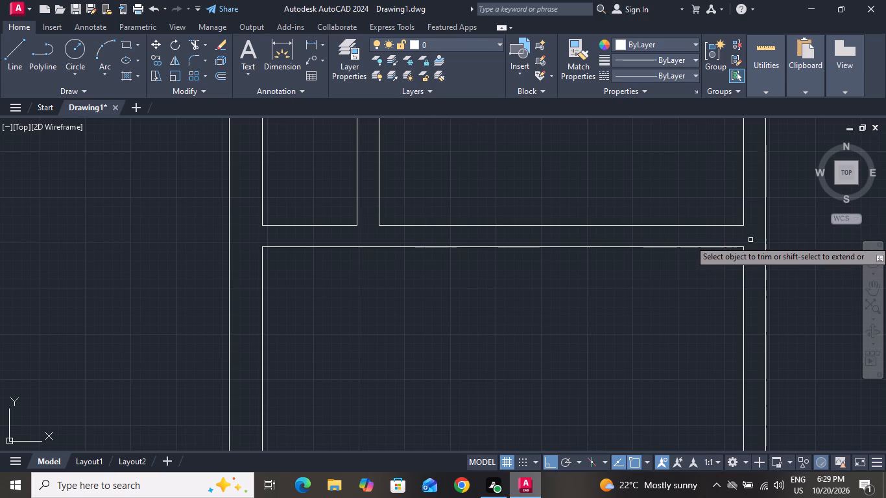
# Trim the overlapping lines where the lower-right horizontal partition meets the central vertical partition, leaving an open T-junction.
pyautogui.keyDown('ctrl'); pyautogui.scroll(-4, 750, 240); pyautogui.keyUp('ctrl')
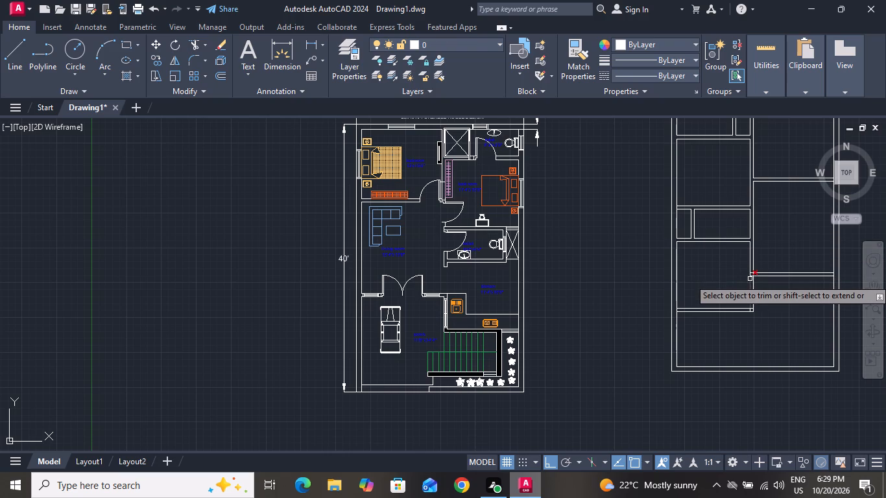
pyautogui.keyDown('ctrl'); pyautogui.scroll(4, 750, 279); pyautogui.keyUp('ctrl')
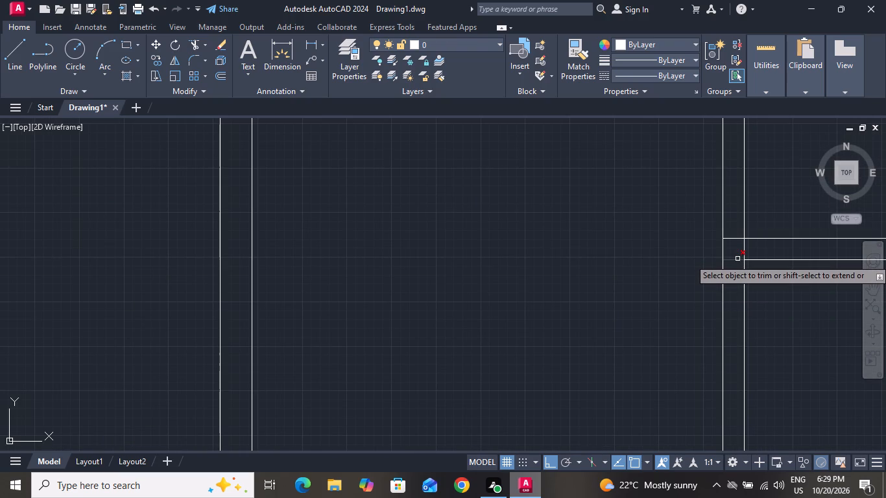
pyautogui.moveTo(737, 259); pyautogui.dragTo(736, 242)
pyautogui.click(736, 242)
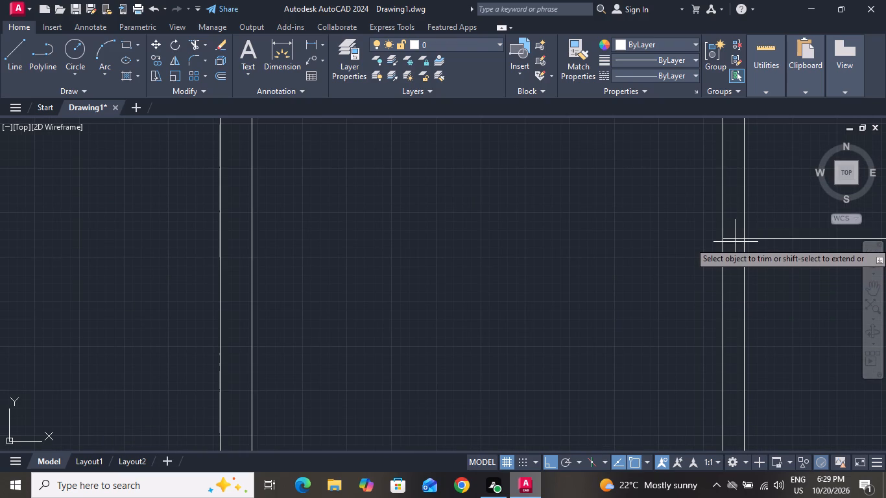
pyautogui.click(734, 237)
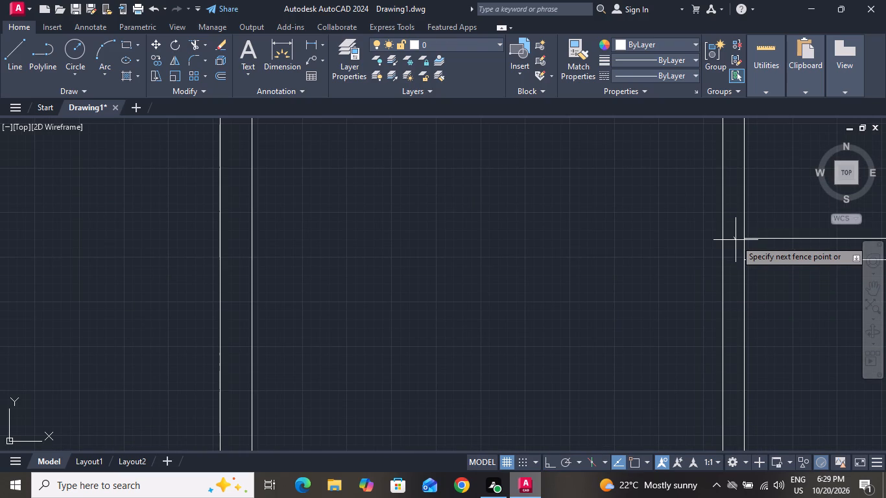
pyautogui.click(752, 246)
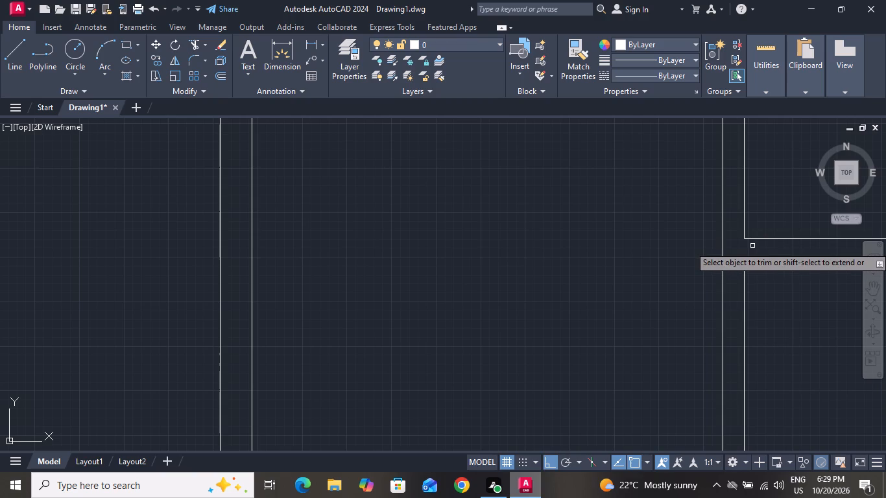
# Trim the central vertical partition's line between the two lines of the lowest left-side horizontal partition, leaving an open corner.
pyautogui.keyDown('ctrl'); pyautogui.scroll(-6, 643, 285); pyautogui.keyUp('ctrl')
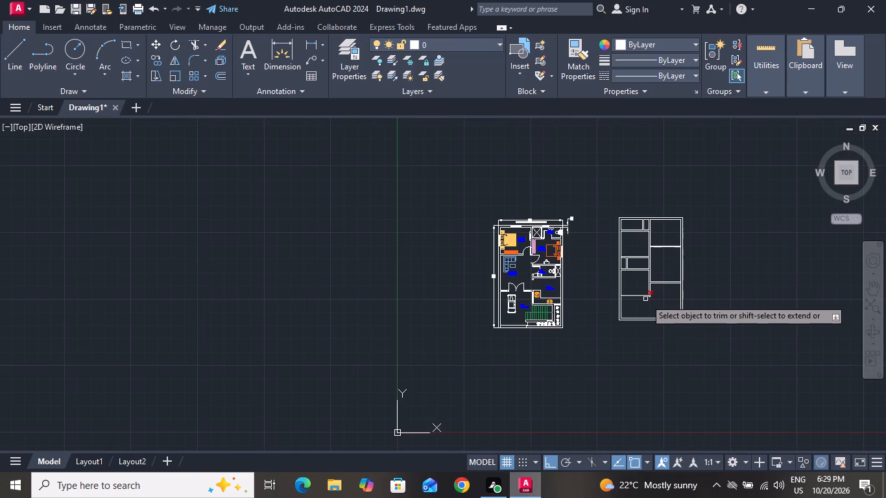
pyautogui.keyDown('ctrl'); pyautogui.scroll(6, 645, 299); pyautogui.keyUp('ctrl')
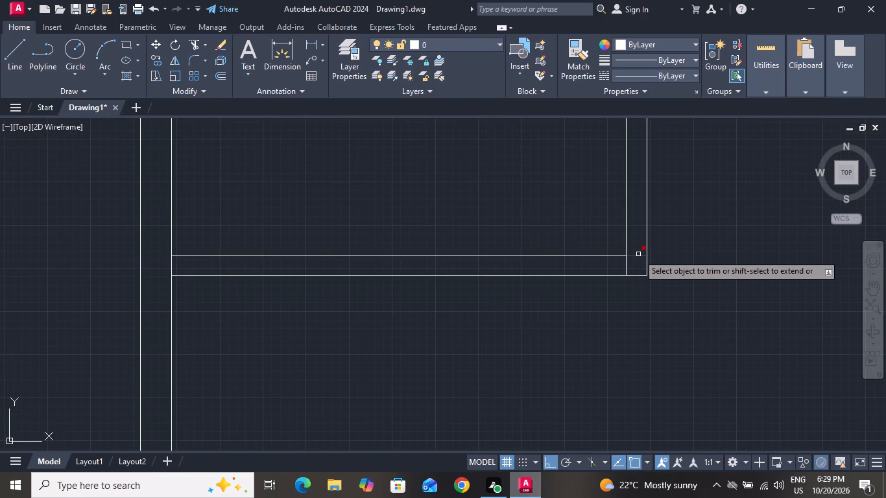
pyautogui.moveTo(638, 254); pyautogui.dragTo(625, 266)
pyautogui.click(625, 266)
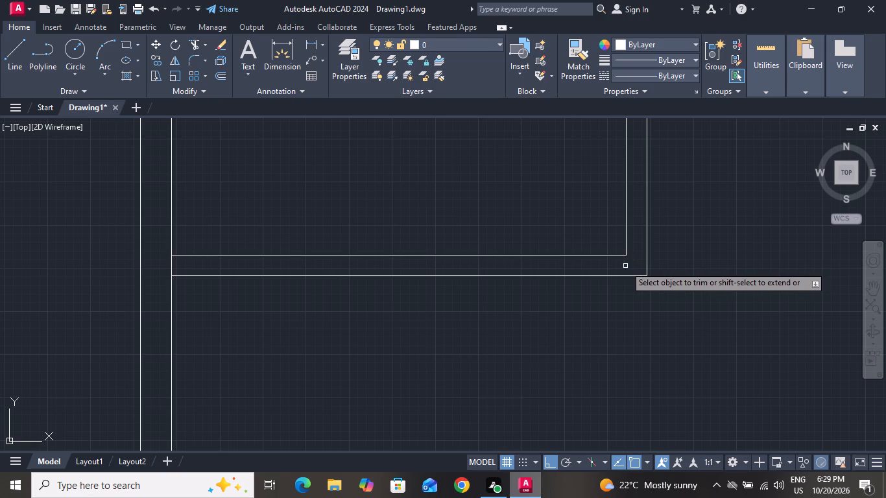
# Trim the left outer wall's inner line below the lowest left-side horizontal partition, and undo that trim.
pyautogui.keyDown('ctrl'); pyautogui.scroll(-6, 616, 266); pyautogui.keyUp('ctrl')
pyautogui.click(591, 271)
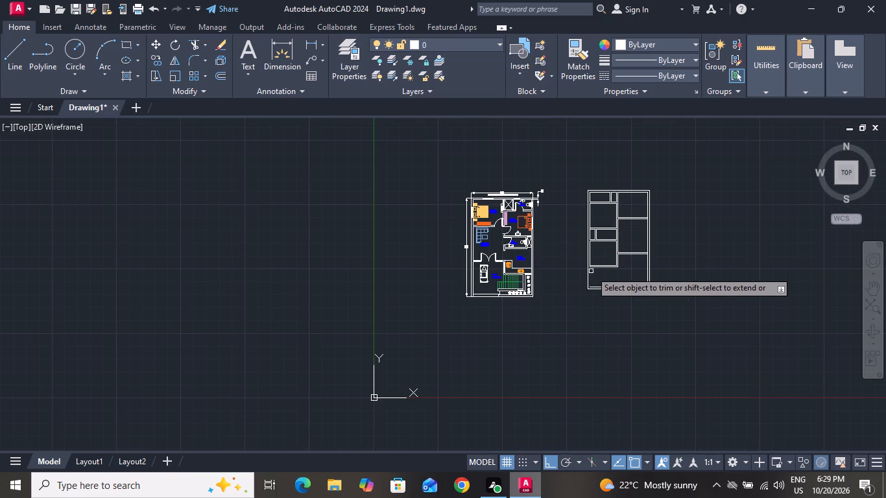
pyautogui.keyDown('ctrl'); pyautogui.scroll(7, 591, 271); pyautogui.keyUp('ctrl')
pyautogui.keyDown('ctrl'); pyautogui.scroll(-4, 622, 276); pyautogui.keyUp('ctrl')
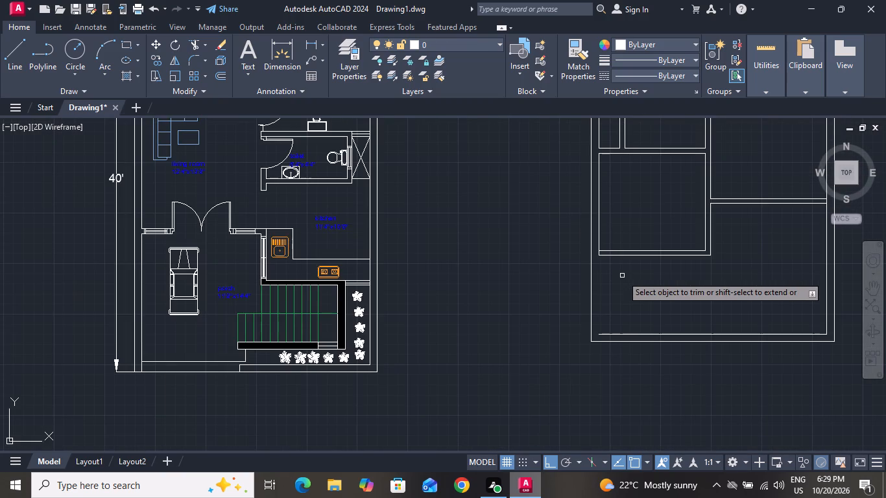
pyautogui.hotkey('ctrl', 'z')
# Trim the left outer wall's inner line between the two lines of the lowest left-side horizontal partition.
pyautogui.keyDown('ctrl'); pyautogui.scroll(-9, 622, 276); pyautogui.keyUp('ctrl')
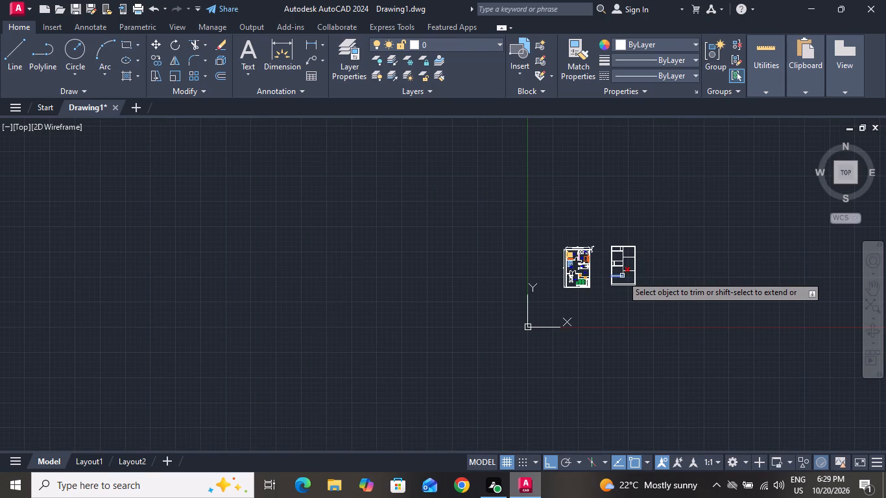
pyautogui.keyDown('ctrl'); pyautogui.scroll(4, 615, 283); pyautogui.keyUp('ctrl')
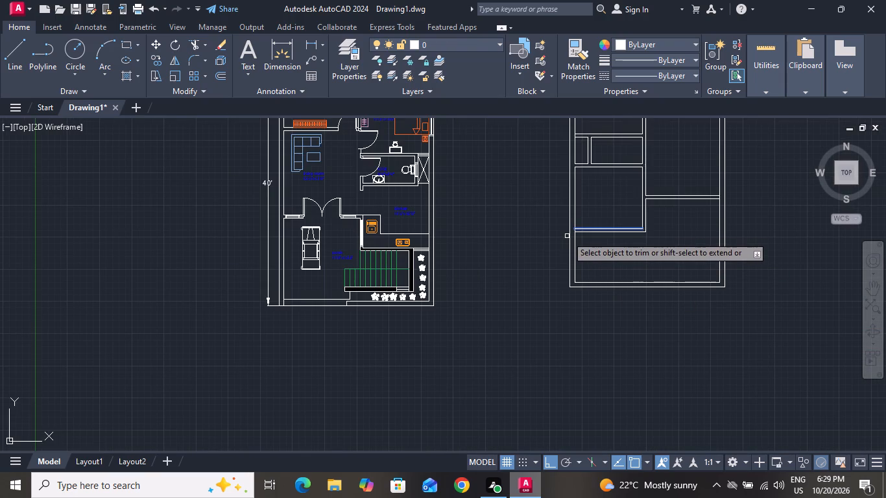
pyautogui.keyDown('ctrl'); pyautogui.scroll(4, 567, 236); pyautogui.keyUp('ctrl')
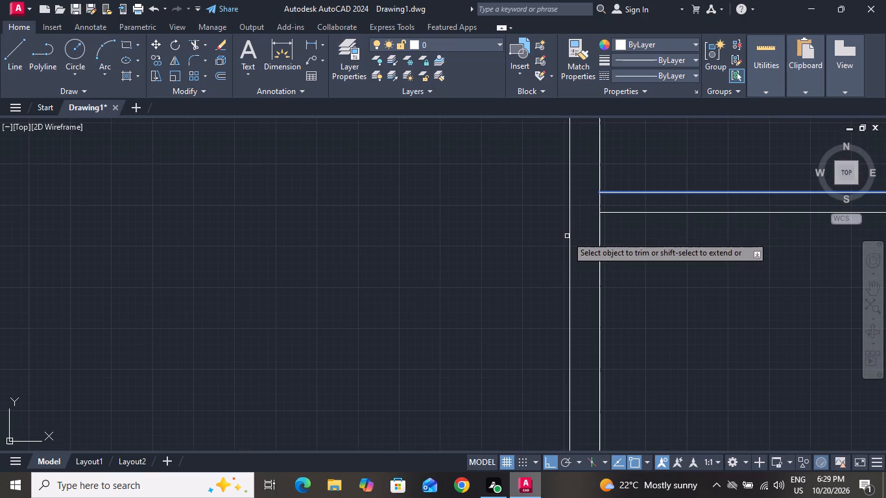
pyautogui.click(602, 201)
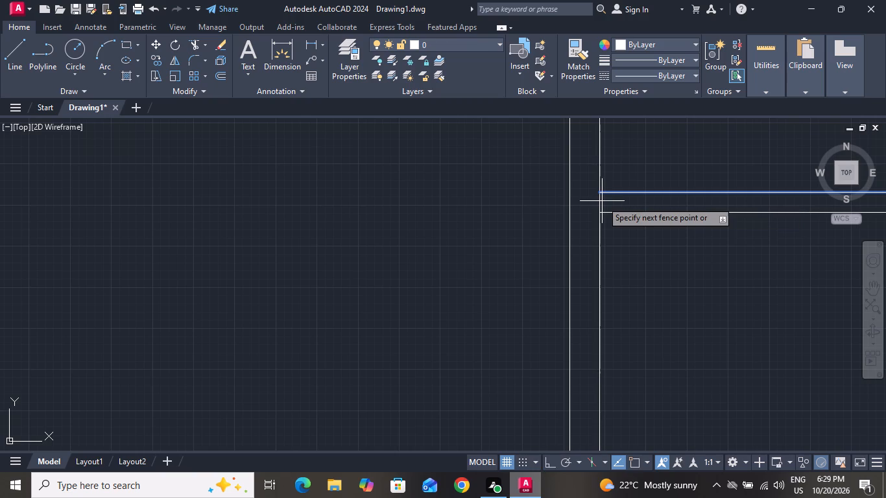
pyautogui.click(597, 202)
# Trim the right outer wall's inner line where the lower and upper right-side horizontal partitions meet it, leaving both junctions open.
pyautogui.keyDown('ctrl'); pyautogui.scroll(-3, 597, 202); pyautogui.keyUp('ctrl')
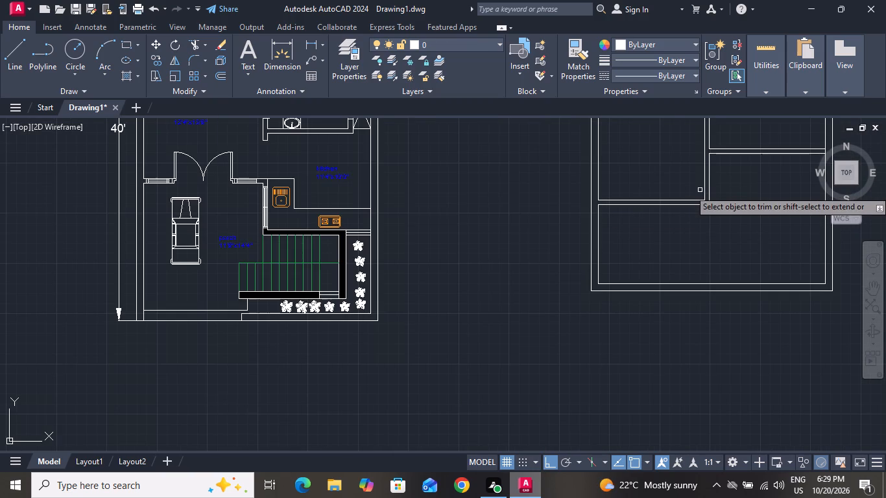
pyautogui.keyDown('ctrl'); pyautogui.scroll(3, 747, 193); pyautogui.keyUp('ctrl')
pyautogui.keyDown('ctrl'); pyautogui.scroll(-5, 747, 193); pyautogui.keyUp('ctrl')
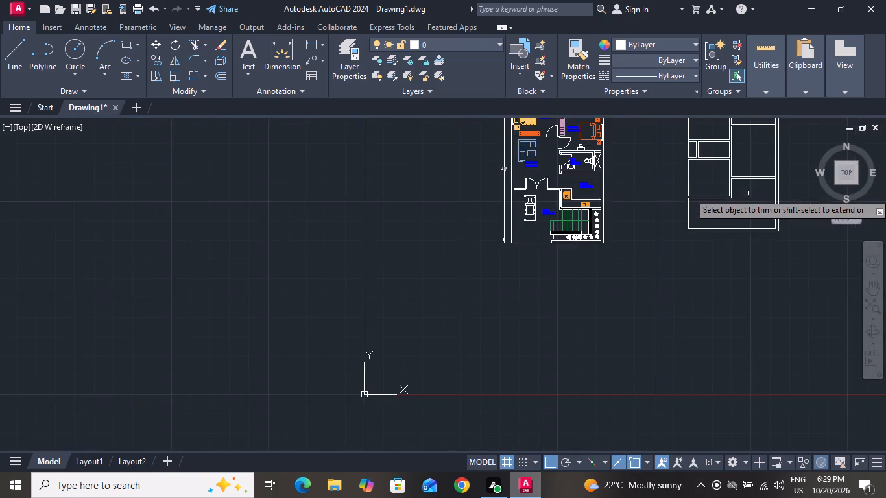
pyautogui.keyDown('ctrl'); pyautogui.scroll(5, 747, 193); pyautogui.keyUp('ctrl')
pyautogui.keyDown('ctrl'); pyautogui.scroll(-4, 747, 193); pyautogui.keyUp('ctrl')
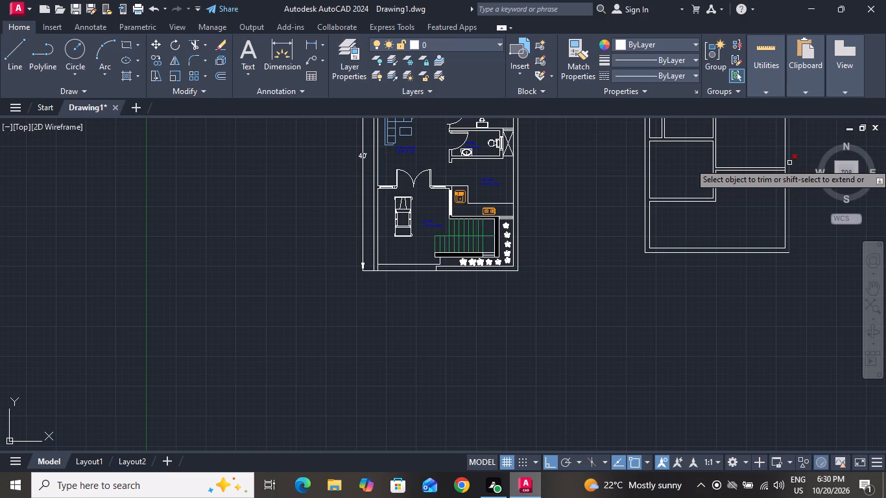
pyautogui.keyDown('ctrl'); pyautogui.scroll(5, 789, 163); pyautogui.keyUp('ctrl')
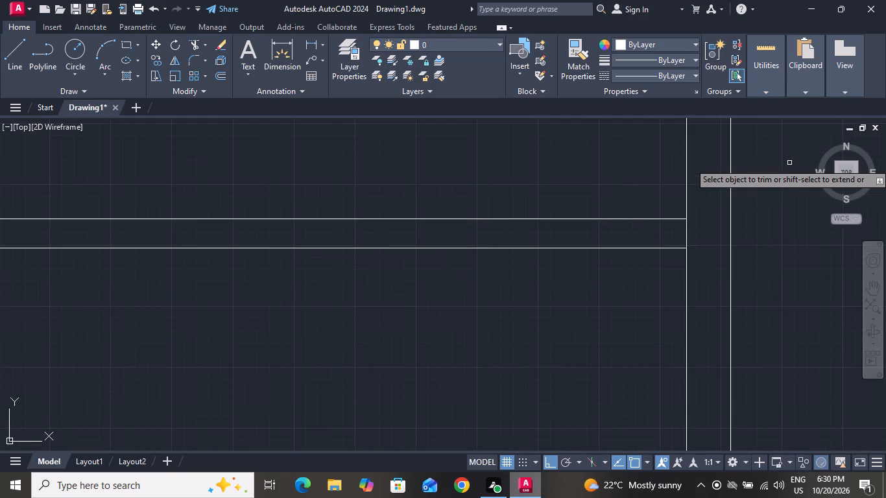
pyautogui.click(688, 227)
pyautogui.keyDown('ctrl'); pyautogui.scroll(-4, 647, 303); pyautogui.keyUp('ctrl')
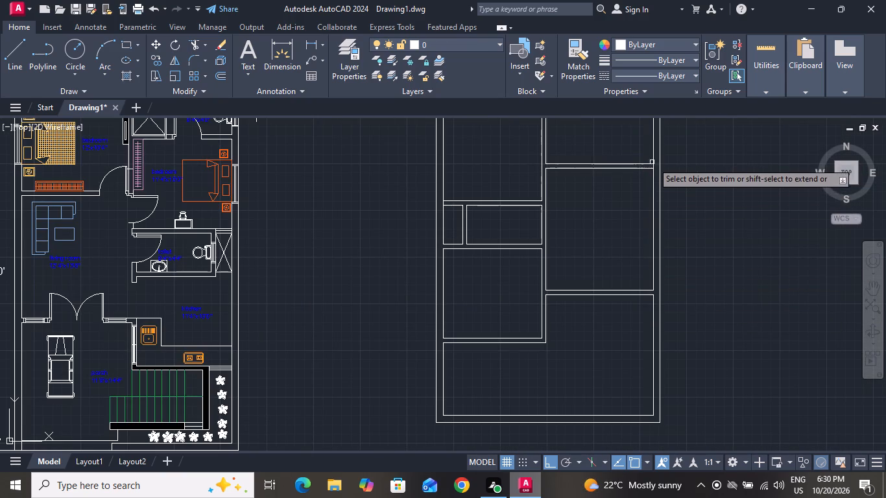
pyautogui.keyDown('ctrl'); pyautogui.scroll(3, 655, 160); pyautogui.keyUp('ctrl')
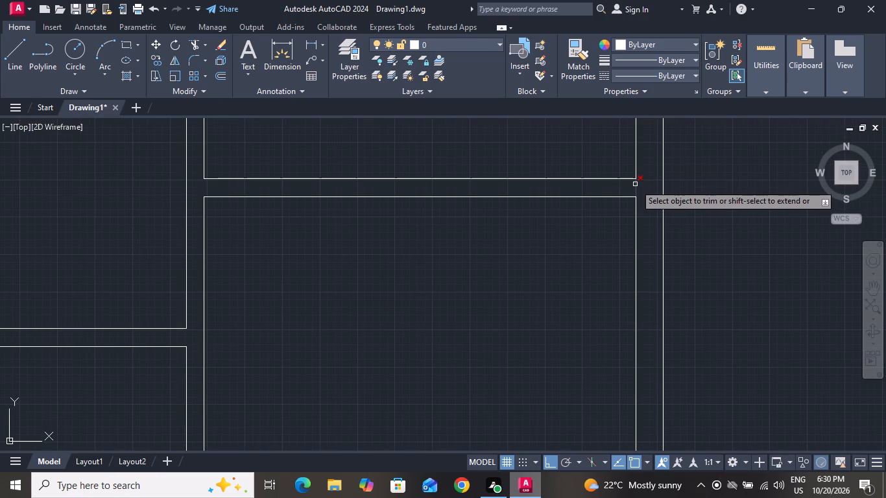
pyautogui.click(635, 184)
# Trim the left outer wall's inner line between the two lines of the second left-side horizontal partition and end trimming.
pyautogui.keyDown('ctrl'); pyautogui.scroll(-7, 635, 184); pyautogui.keyUp('ctrl')
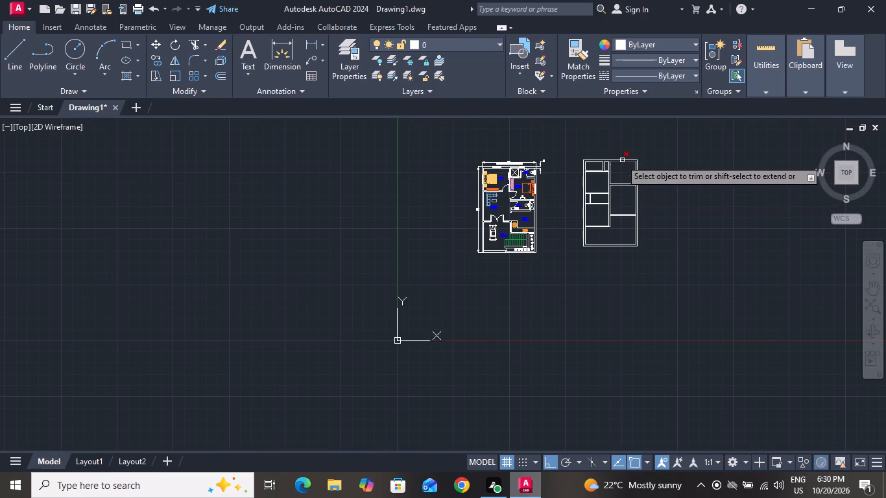
pyautogui.keyDown('ctrl'); pyautogui.scroll(3, 597, 156); pyautogui.keyUp('ctrl')
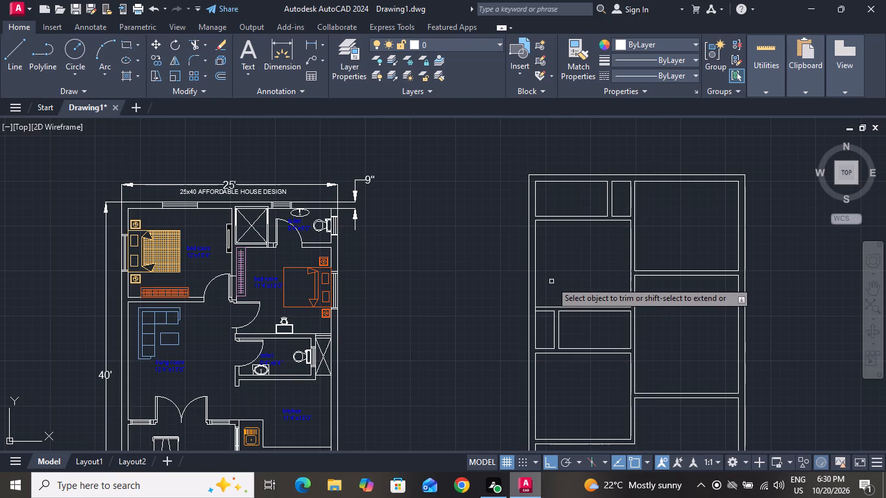
pyautogui.keyDown('ctrl'); pyautogui.scroll(1, 555, 279); pyautogui.keyUp('ctrl')
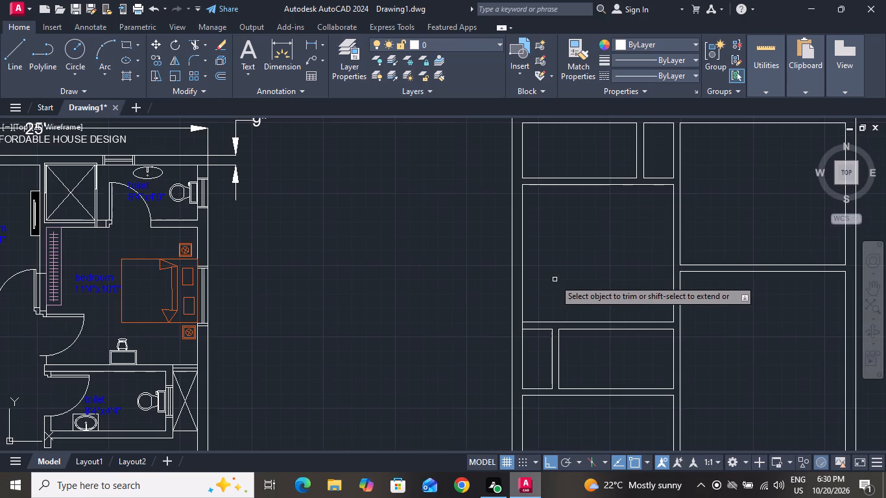
pyautogui.click(524, 325)
pyautogui.click(514, 327)
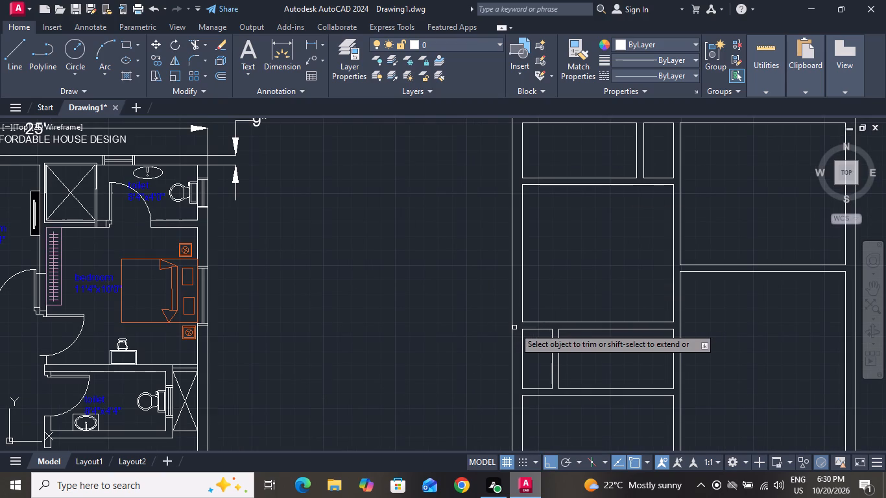
pyautogui.rightClick(483, 289)
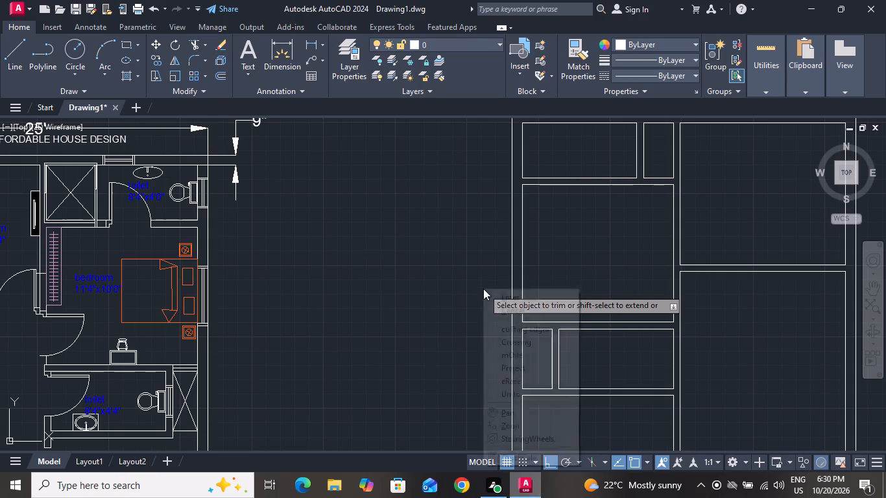
pyautogui.click(498, 309)
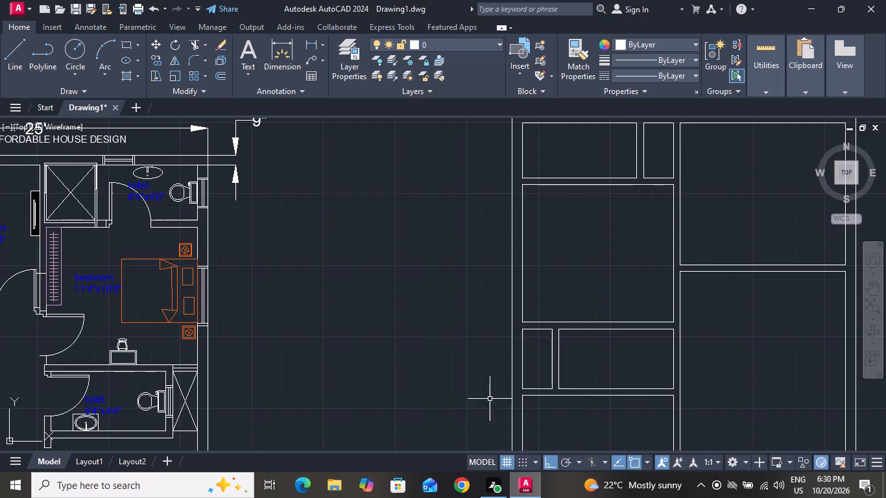
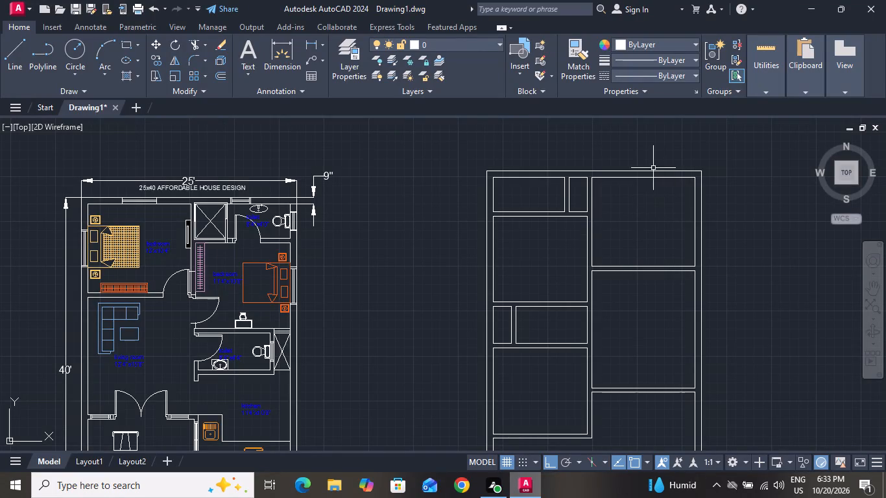
# Draw two crossing diagonal lines between opposite corners of the small narrow room beside the upper-left room.
pyautogui.scroll(2, 636, 164)
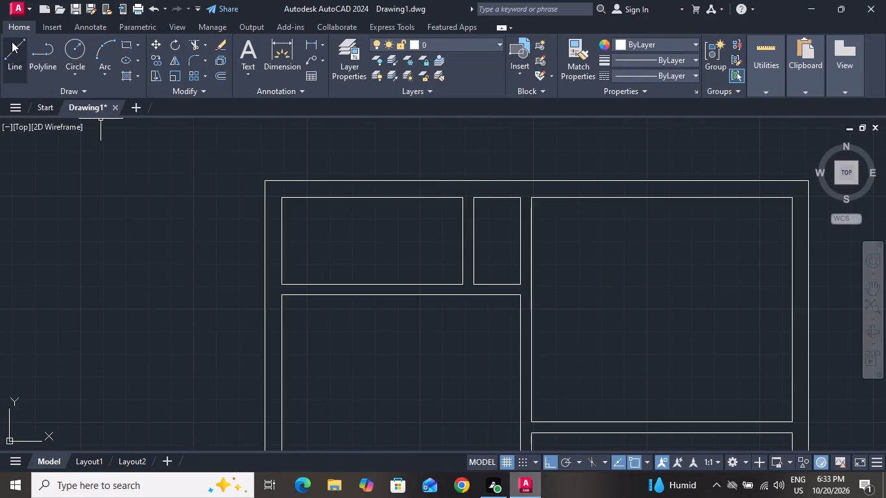
pyautogui.click(12, 41)
pyautogui.click(473, 200)
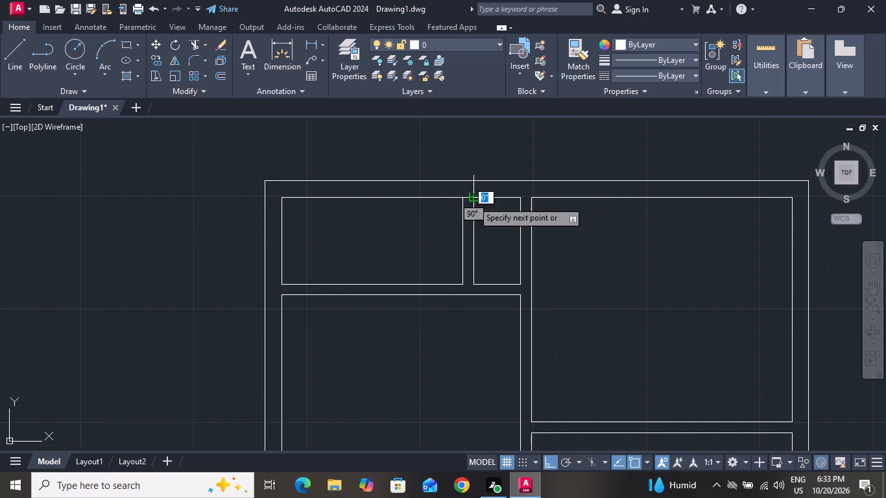
pyautogui.click(521, 285)
pyautogui.rightClick(522, 285)
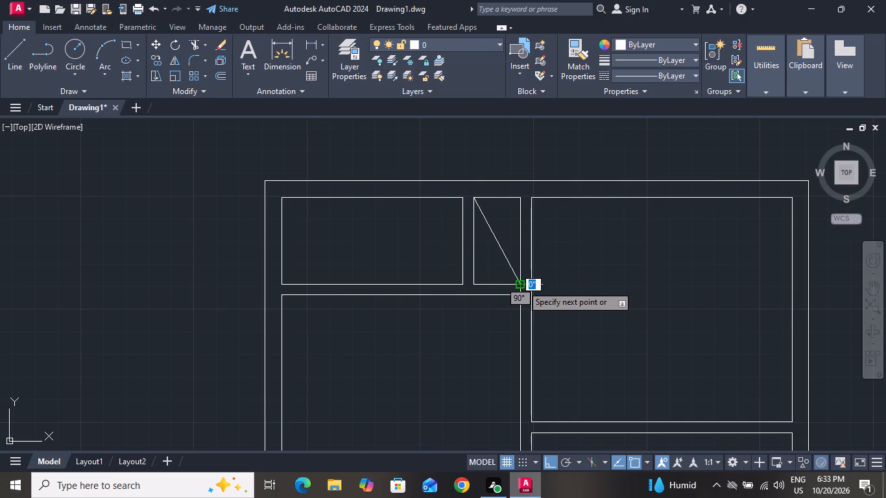
pyautogui.click(537, 307)
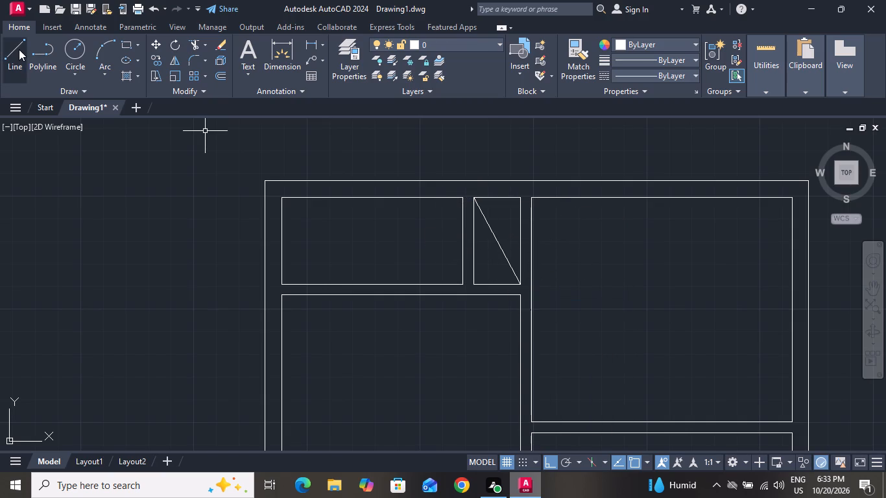
pyautogui.click(19, 49)
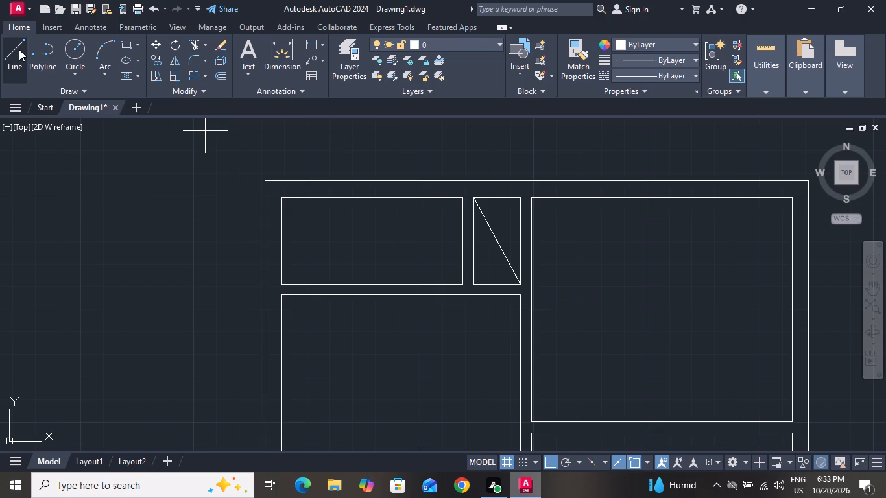
pyautogui.click(518, 198)
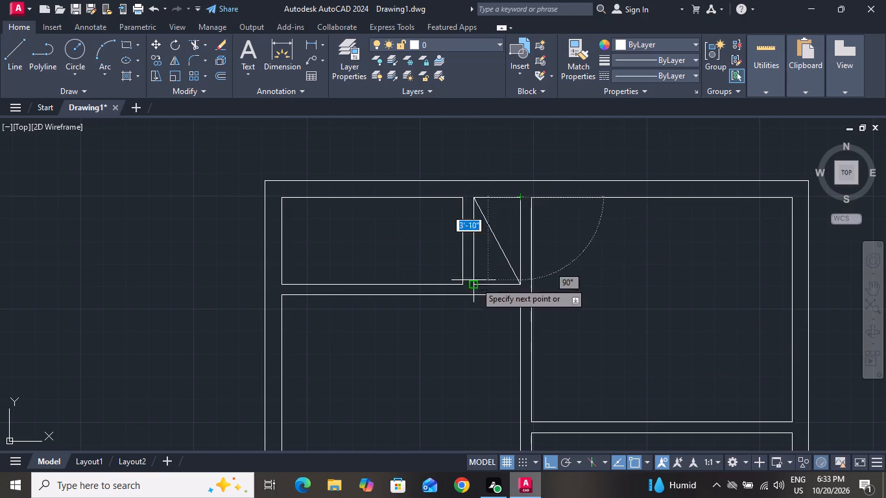
pyautogui.moveTo(475, 289); pyautogui.dragTo(464, 282)
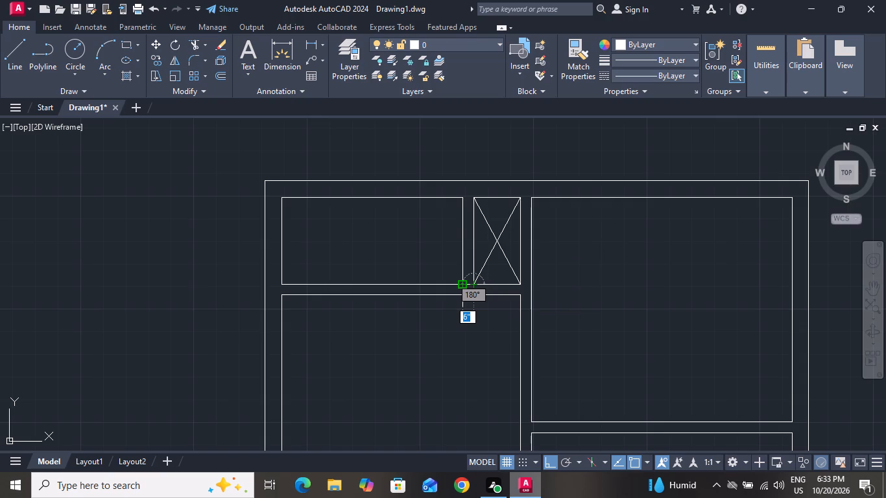
pyautogui.rightClick(464, 282)
pyautogui.click(517, 304)
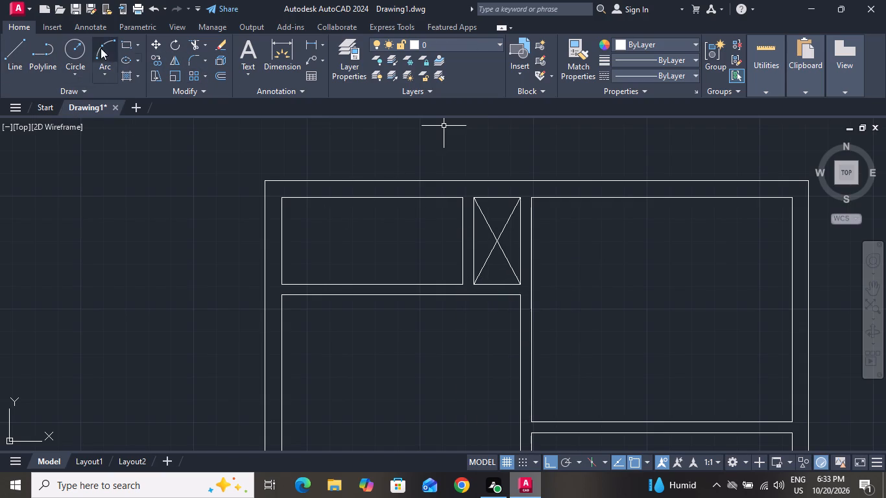
# Draw a horizontal ellipse for a washbasin in the upper-left room, with a half-length of about 1'-2".
pyautogui.click(123, 61)
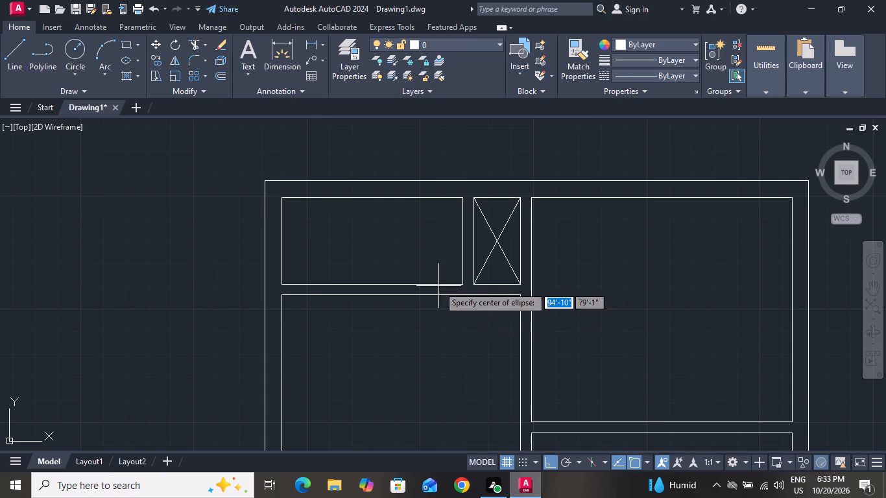
pyautogui.scroll(2, 420, 279)
pyautogui.scroll(-2, 405, 248)
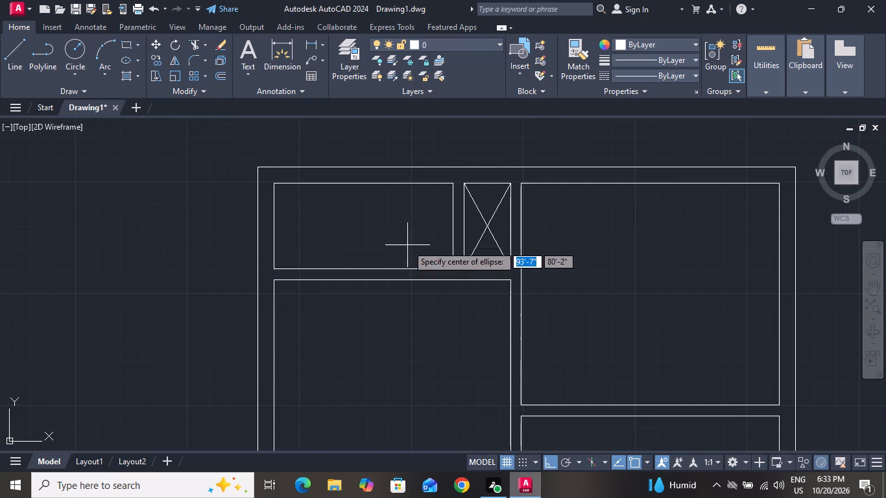
pyautogui.scroll(1, 389, 207)
pyautogui.click(383, 206)
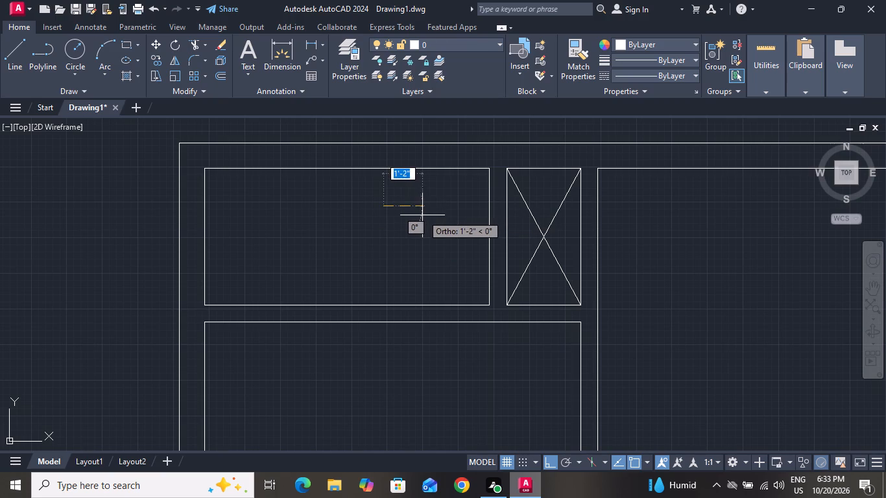
pyautogui.click(424, 208)
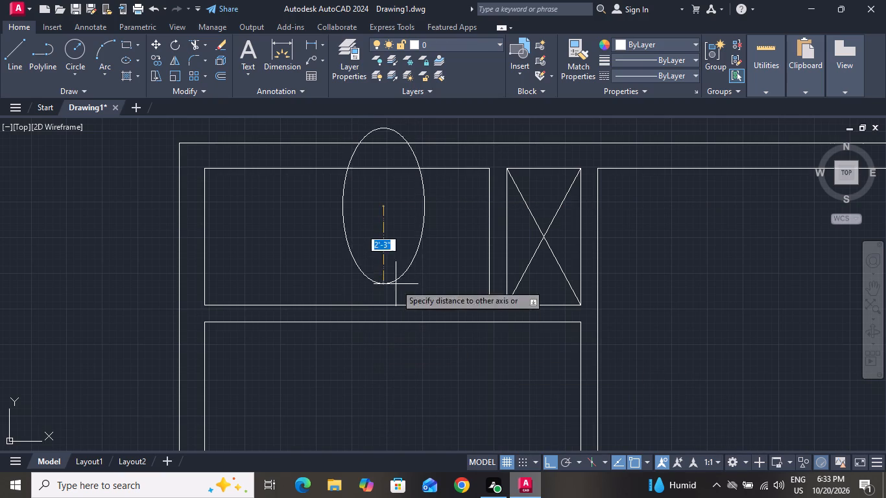
pyautogui.click(400, 220)
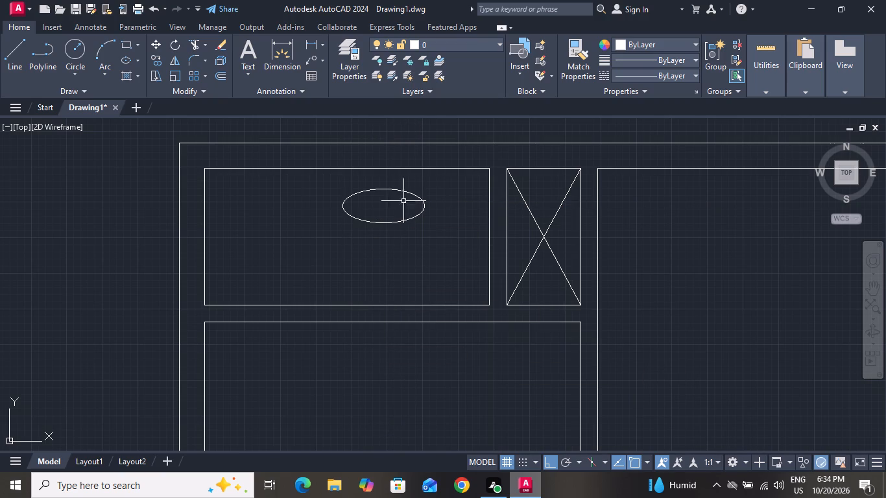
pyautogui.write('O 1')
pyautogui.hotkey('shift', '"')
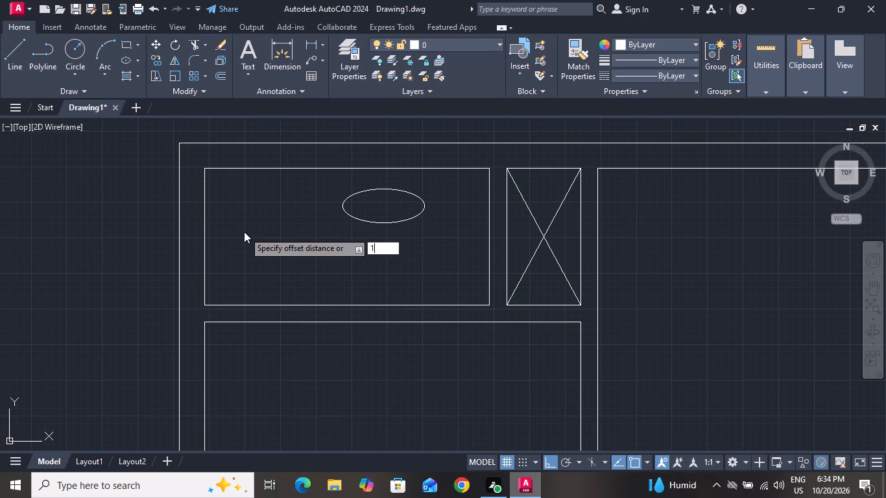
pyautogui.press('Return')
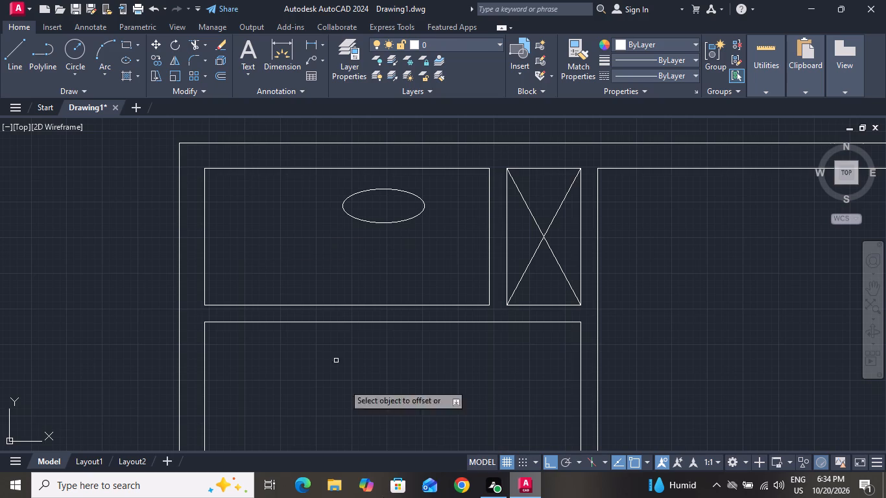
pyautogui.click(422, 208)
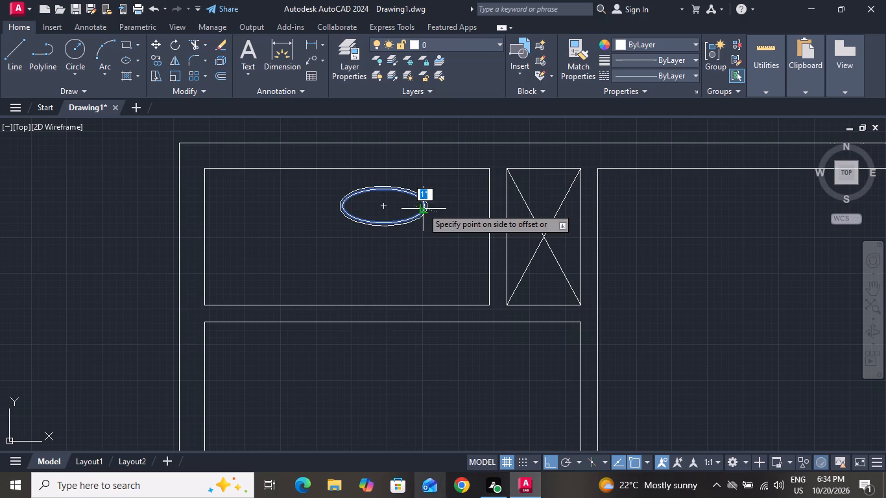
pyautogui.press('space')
# Offset the washbasin ellipse outward by 1" to form its rim.
pyautogui.write('O 1')
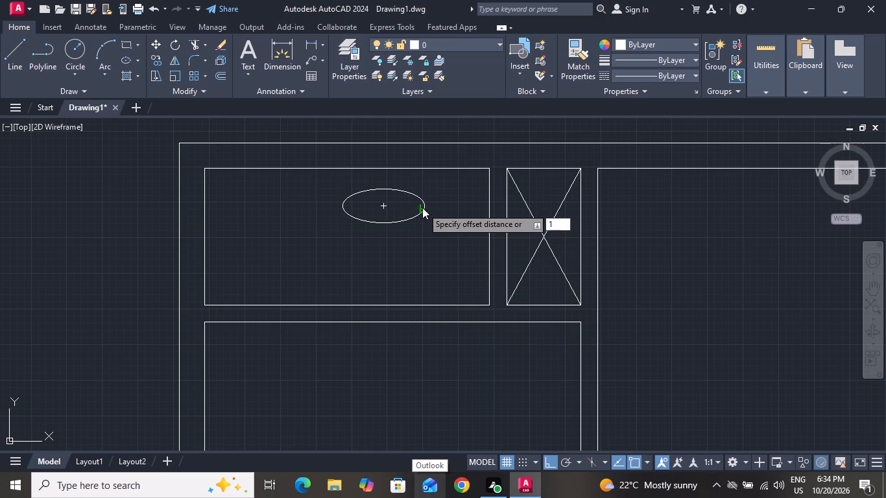
pyautogui.hotkey('shift', '"')
pyautogui.press('Return')
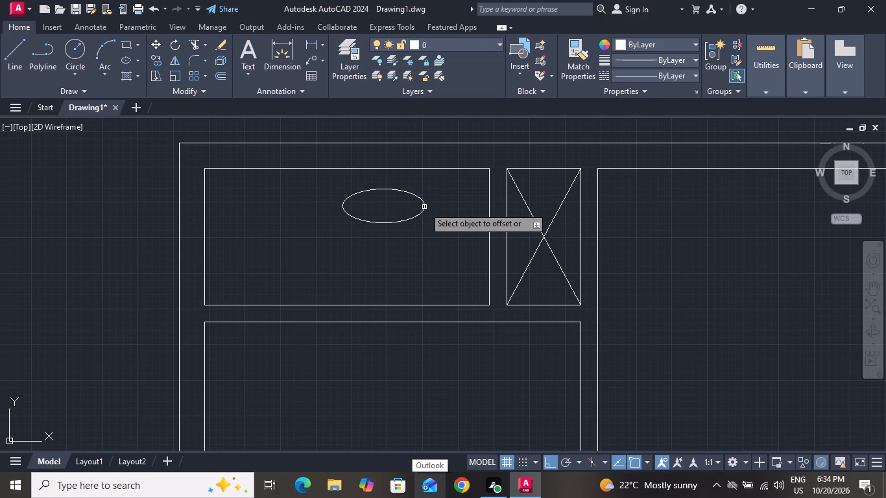
pyautogui.click(423, 204)
pyautogui.click(417, 211)
pyautogui.rightClick(375, 255)
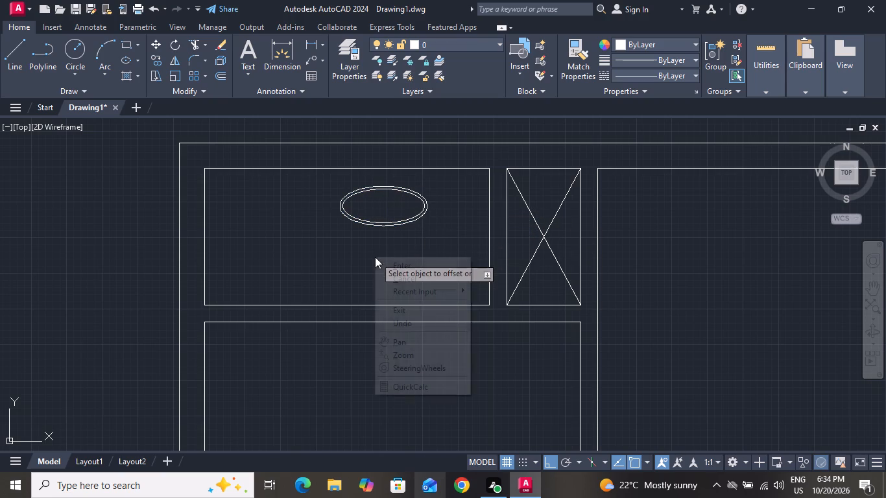
pyautogui.click(403, 292)
pyautogui.click(407, 283)
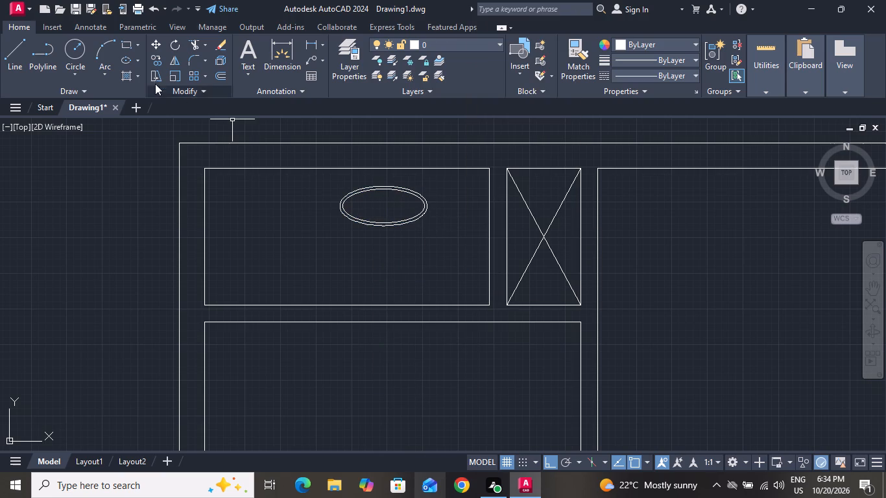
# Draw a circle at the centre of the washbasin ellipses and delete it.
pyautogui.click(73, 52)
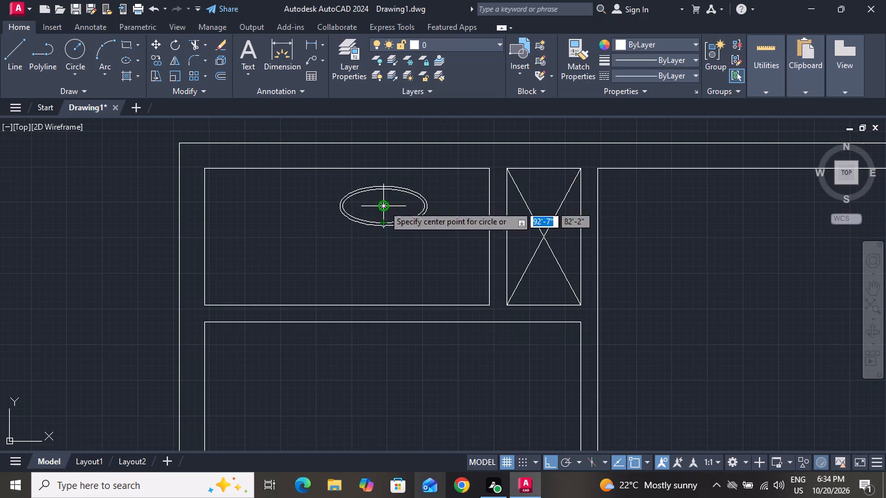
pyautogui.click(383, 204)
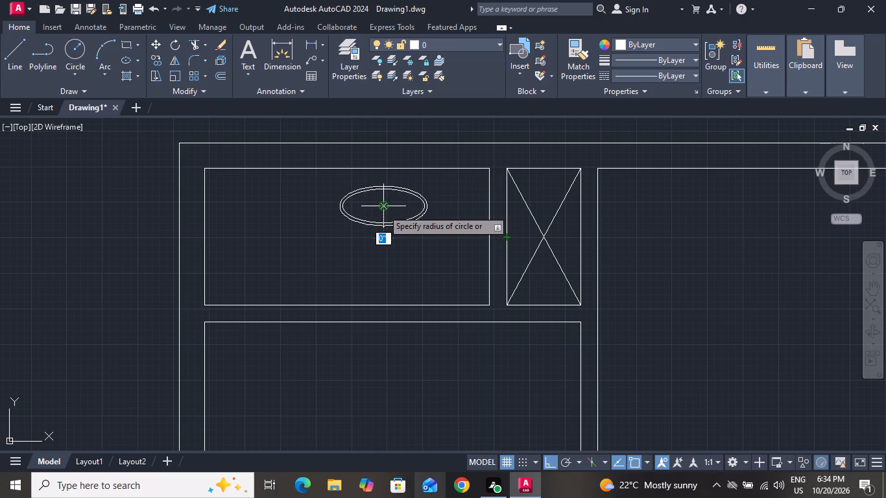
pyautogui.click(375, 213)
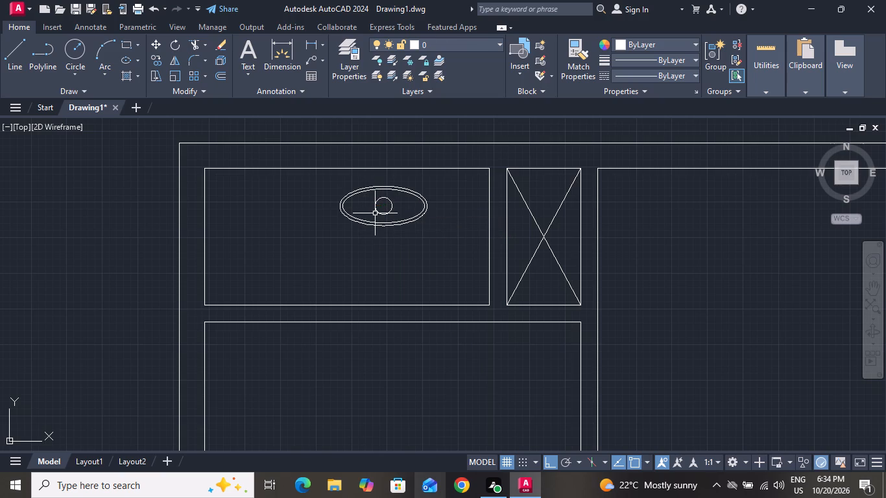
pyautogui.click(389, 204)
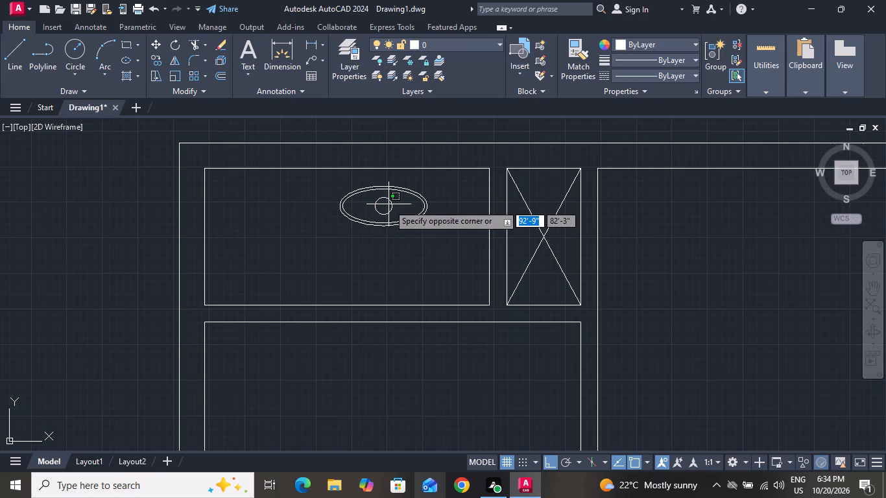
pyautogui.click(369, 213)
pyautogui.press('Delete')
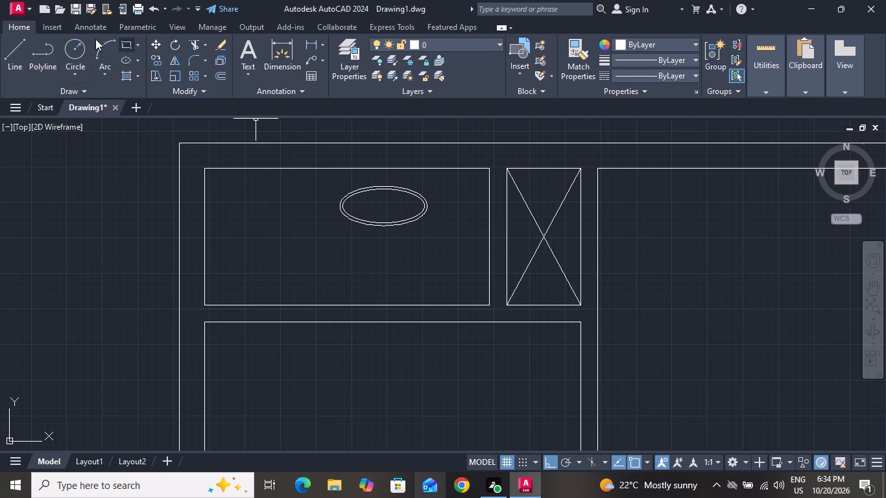
# Draw a very small drain circle at the centre of the washbasin ellipses.
pyautogui.click(76, 50)
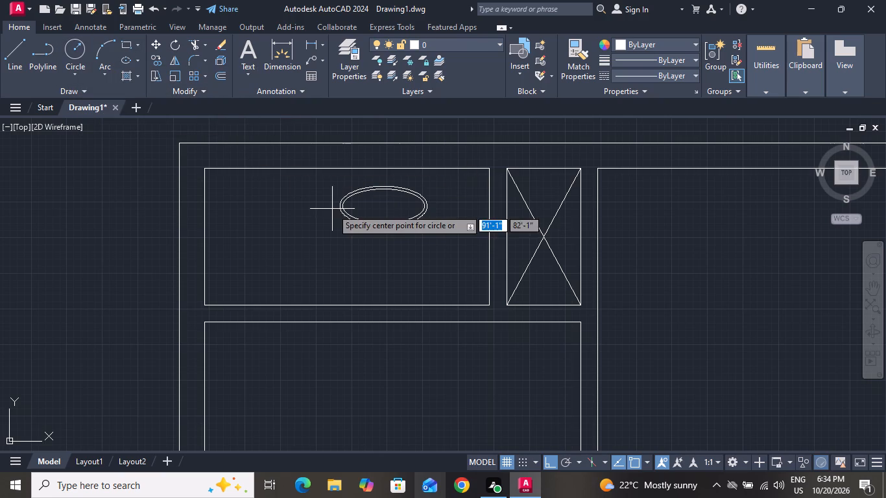
pyautogui.click(383, 204)
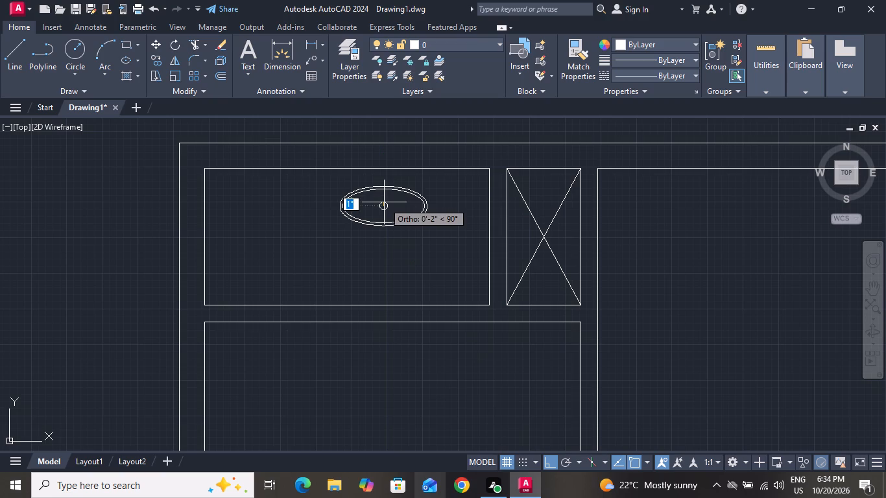
pyautogui.click(384, 202)
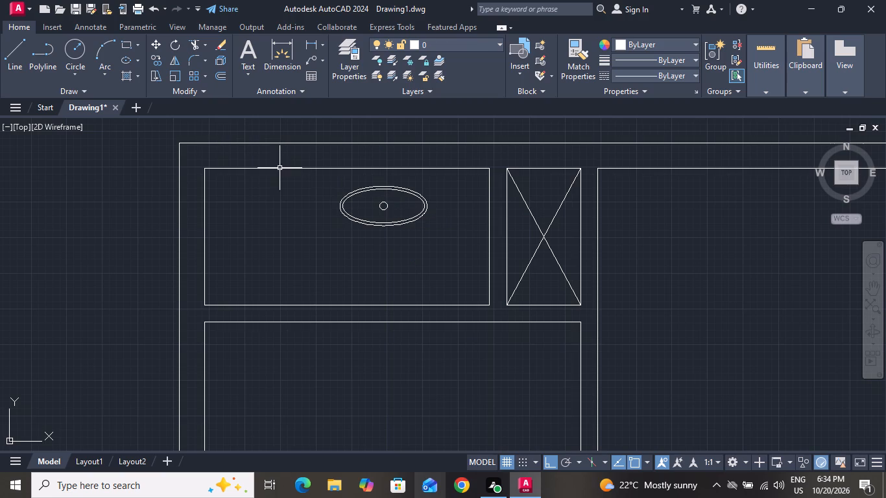
# Move the washbasin ellipses and drain circle about 8" right and 6" up, against the upper wall's inner line.
pyautogui.click(433, 178)
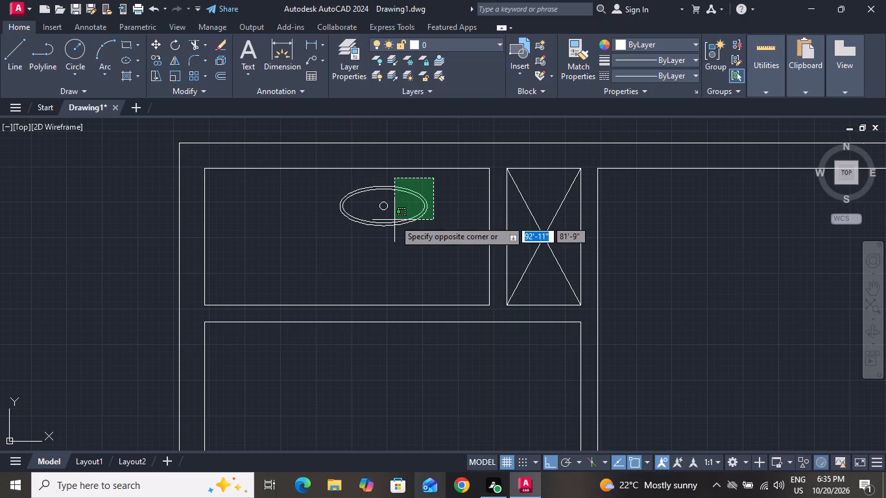
pyautogui.click(322, 246)
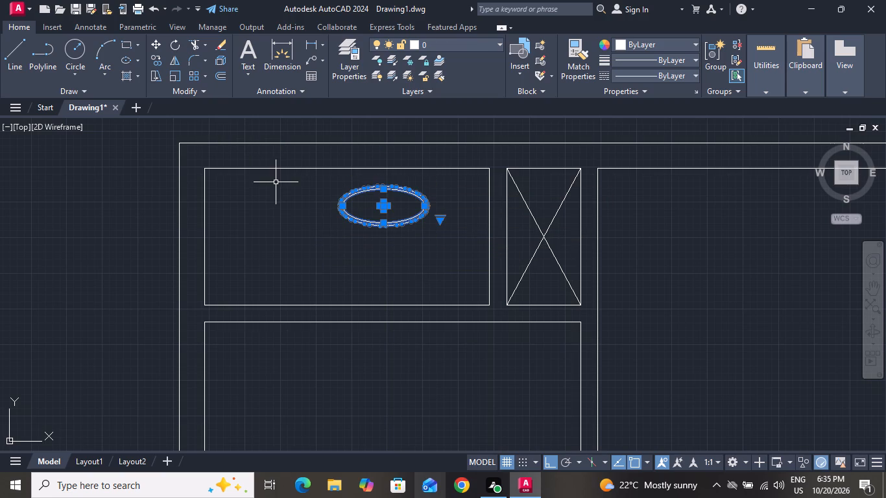
pyautogui.click(160, 45)
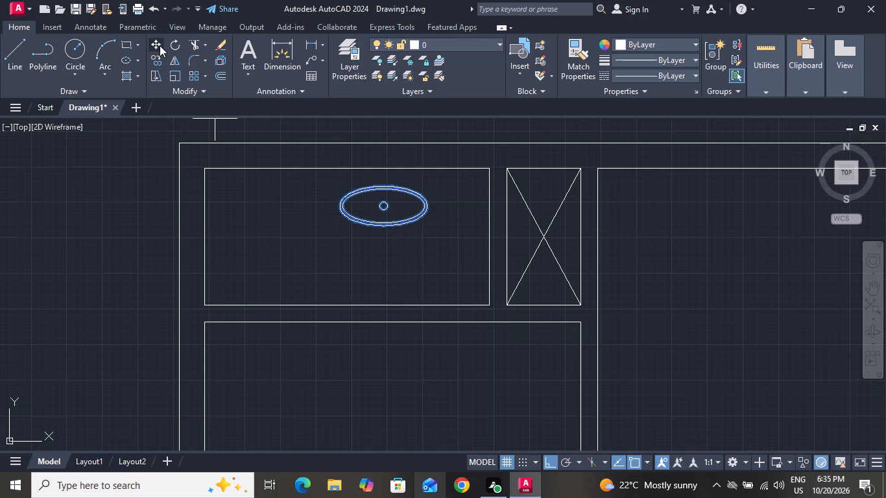
pyautogui.click(383, 185)
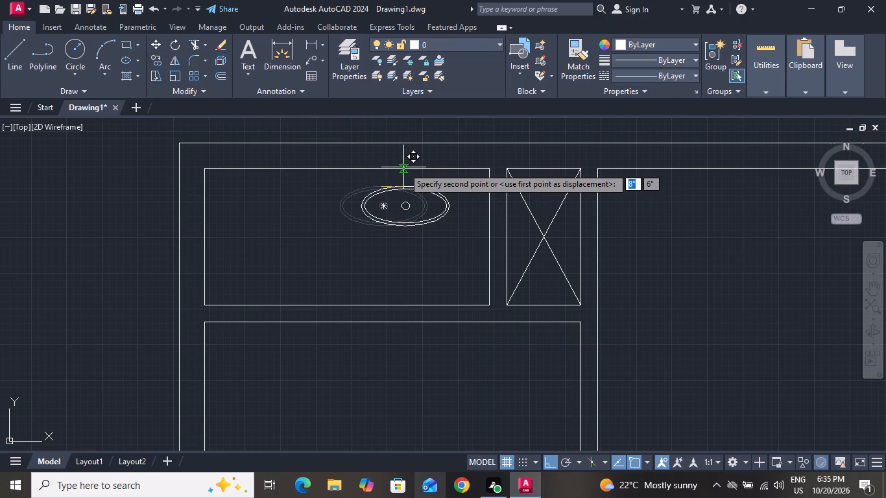
pyautogui.click(403, 168)
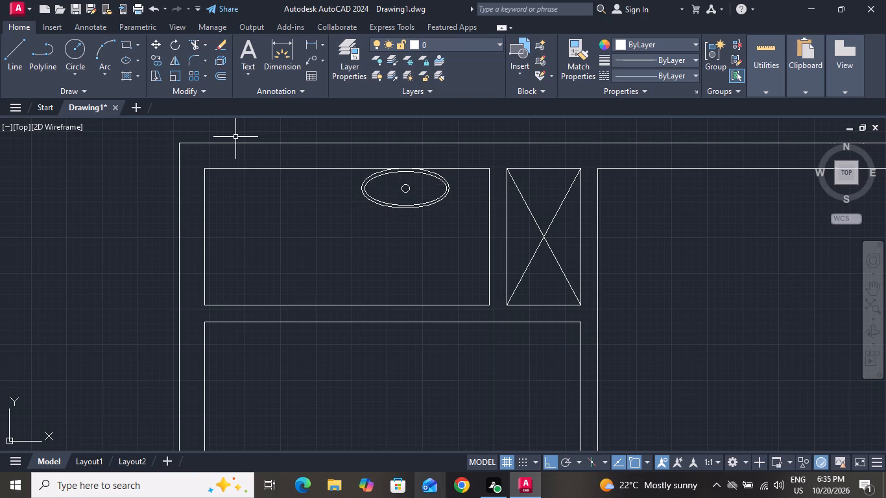
# Draw the washbasin counter outline from the upper wall's inner line down and across to the partition wall beside the shaft.
pyautogui.click(19, 51)
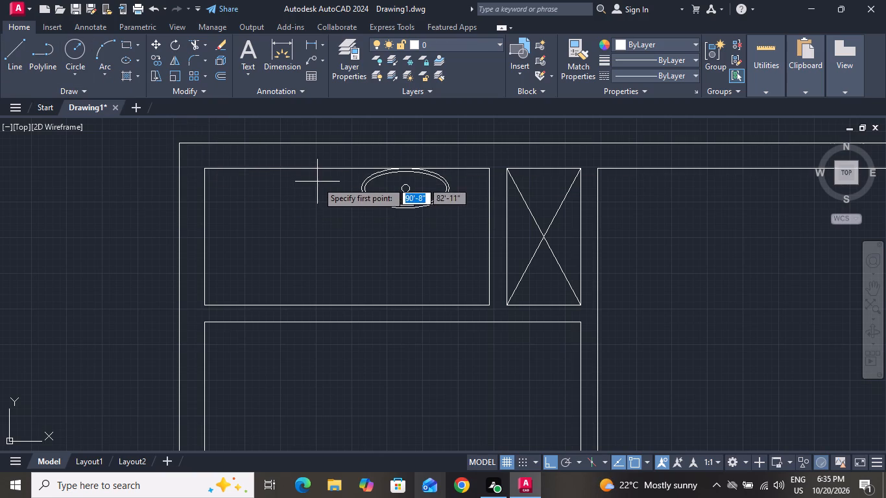
pyautogui.click(346, 169)
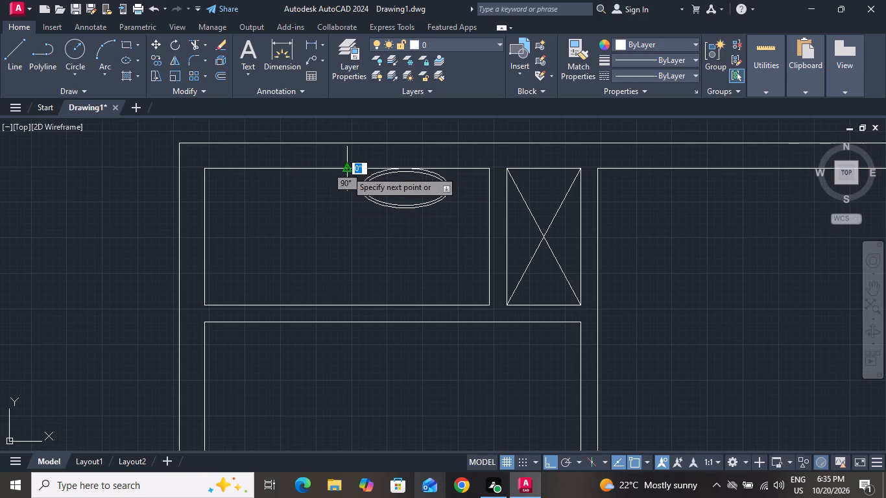
pyautogui.click(349, 220)
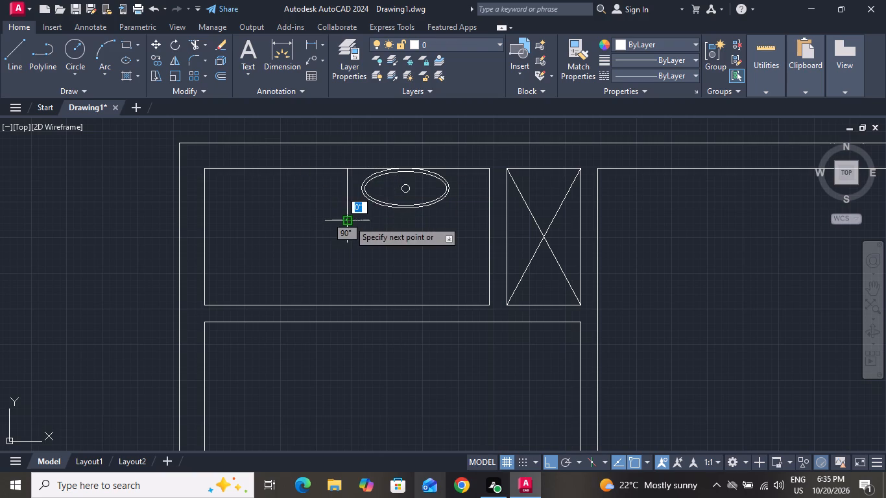
pyautogui.click(489, 220)
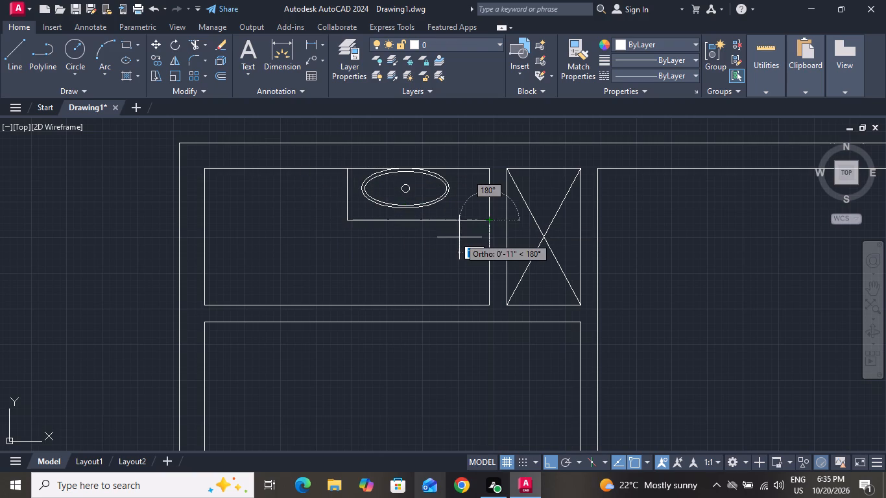
pyautogui.rightClick(455, 268)
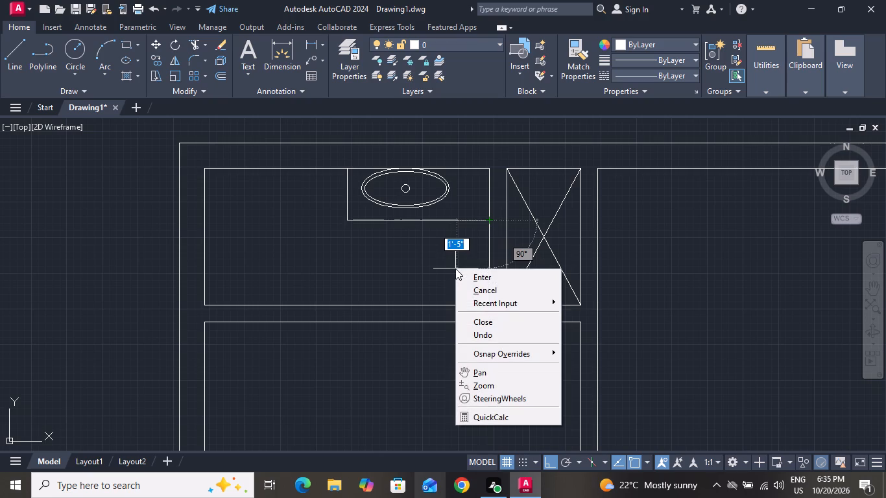
pyautogui.click(473, 296)
pyautogui.click(472, 286)
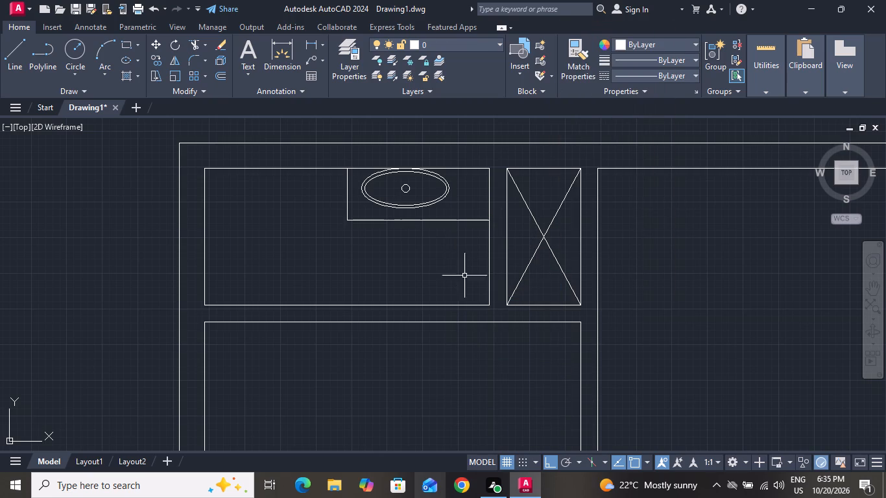
# Insert the Toilet - Imperial sample block from the tool palettes into the bathroom, beside the washbasin counter.
pyautogui.write('TP')
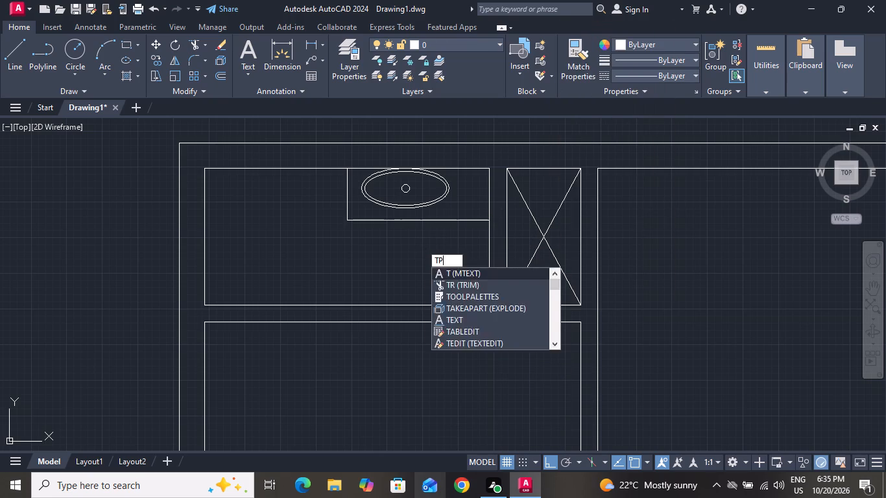
pyautogui.press('space')
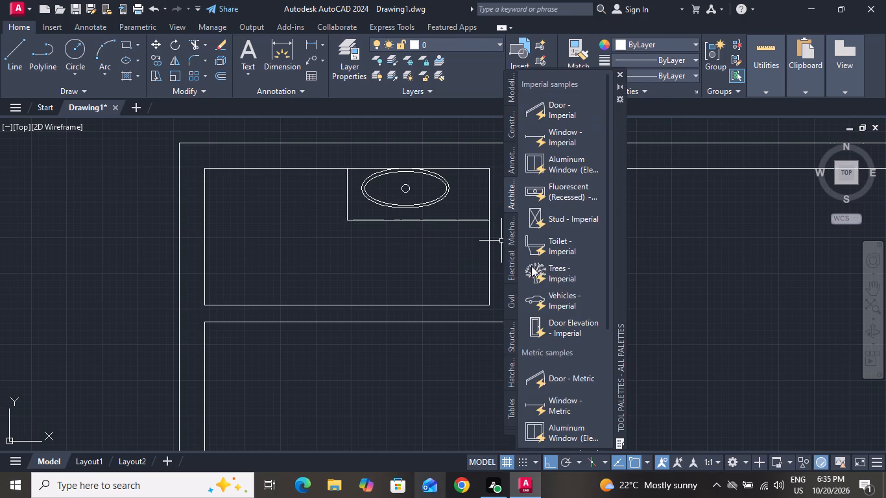
pyautogui.click(558, 233)
pyautogui.click(542, 250)
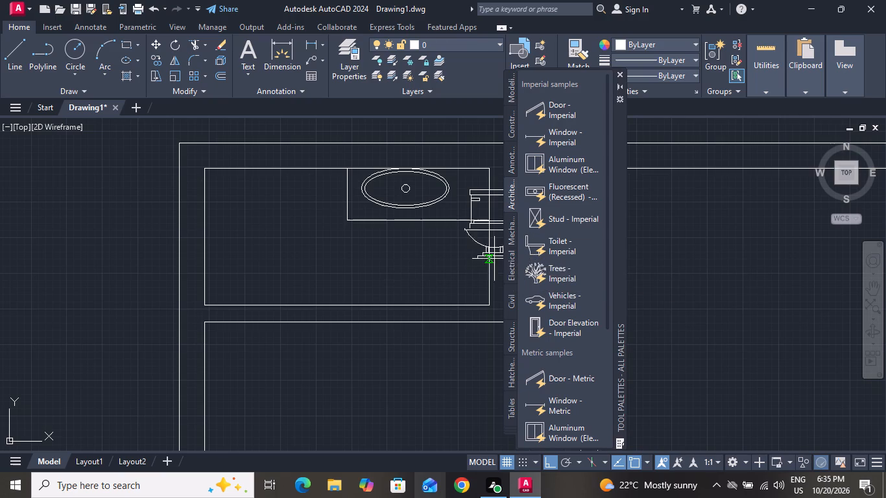
pyautogui.click(307, 282)
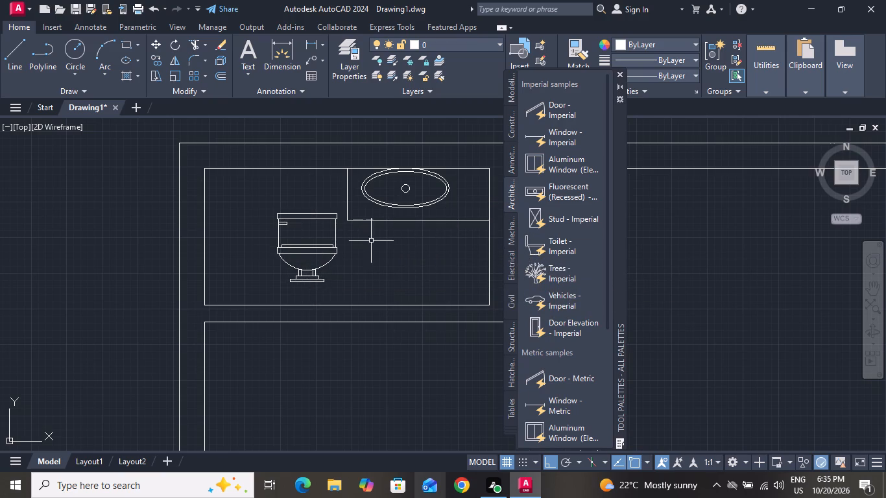
pyautogui.click(618, 76)
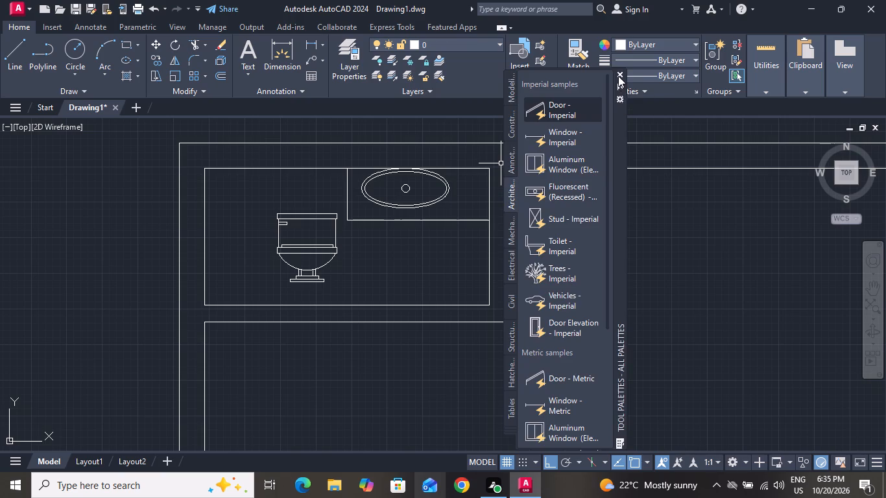
# Switch the toilet block to its Round (Plan) view.
pyautogui.click(318, 261)
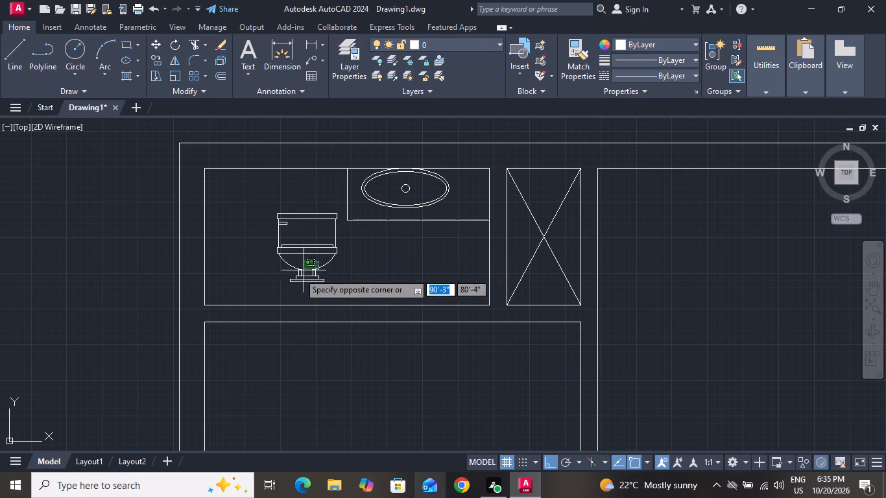
pyautogui.click(295, 276)
pyautogui.click(261, 298)
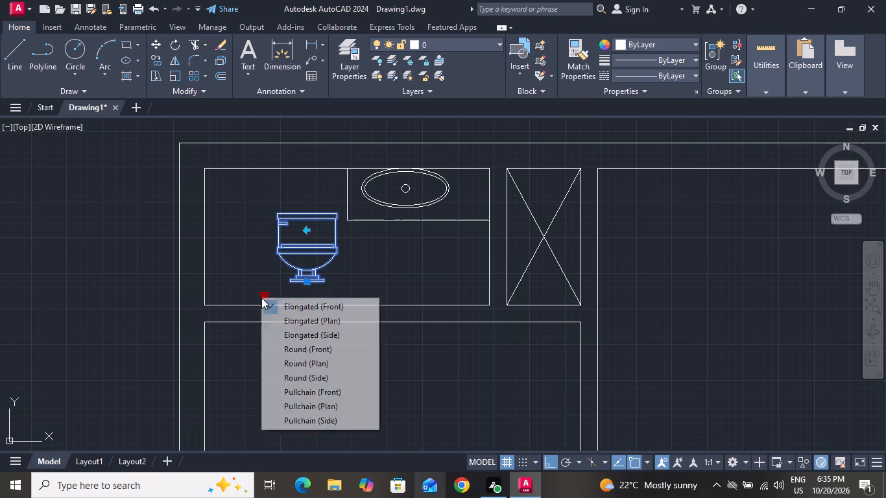
pyautogui.click(297, 362)
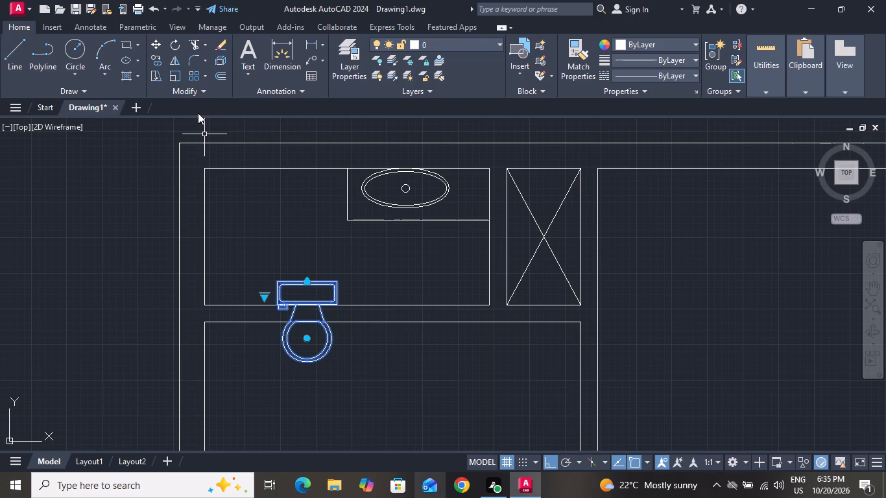
# Scale the toilet block down to a little over half its size, using the lower edge of its tank as base point.
pyautogui.click(174, 76)
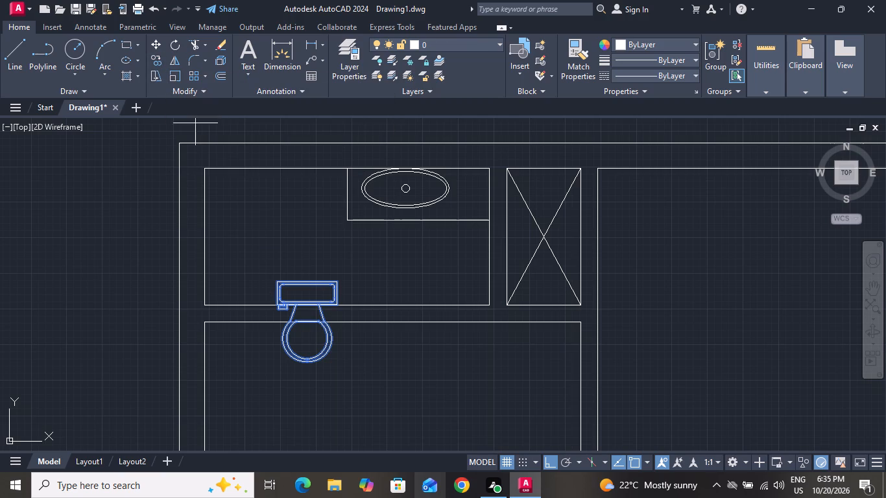
pyautogui.click(305, 304)
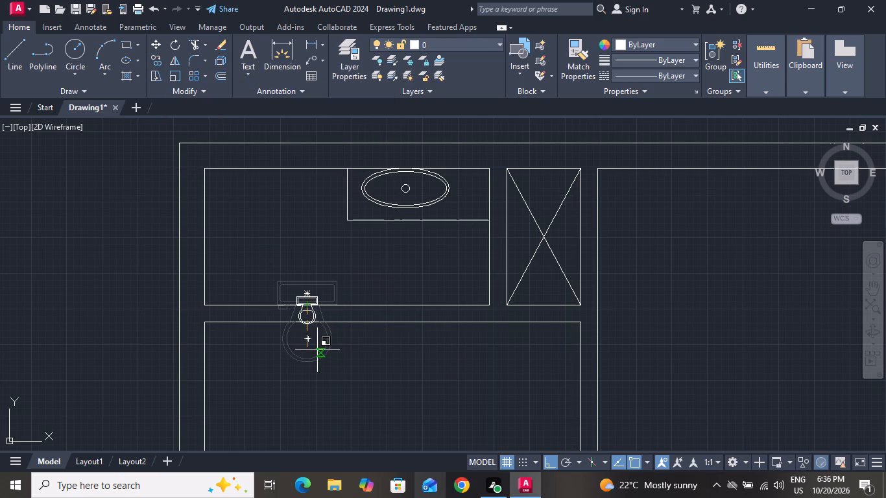
pyautogui.click(325, 385)
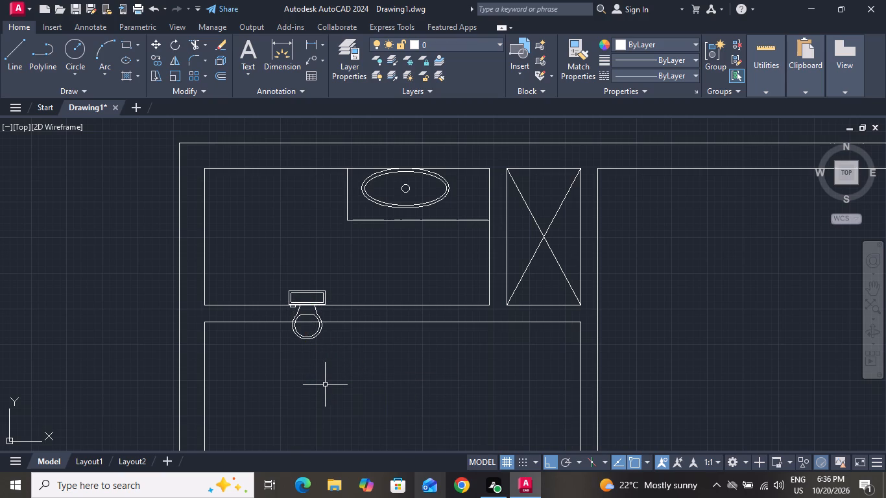
# Rotate the toilet block 90° counterclockwise about its tank corner so the bowl points right.
pyautogui.click(309, 294)
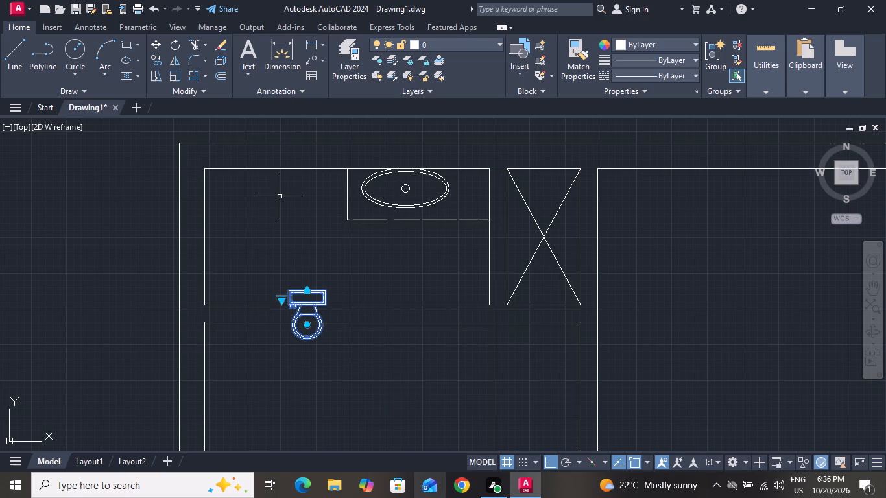
pyautogui.click(174, 40)
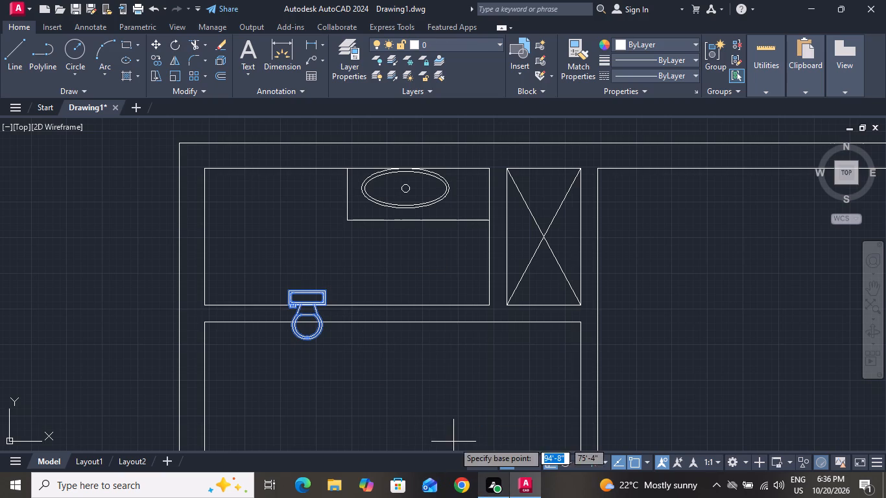
pyautogui.click(326, 294)
pyautogui.click(313, 275)
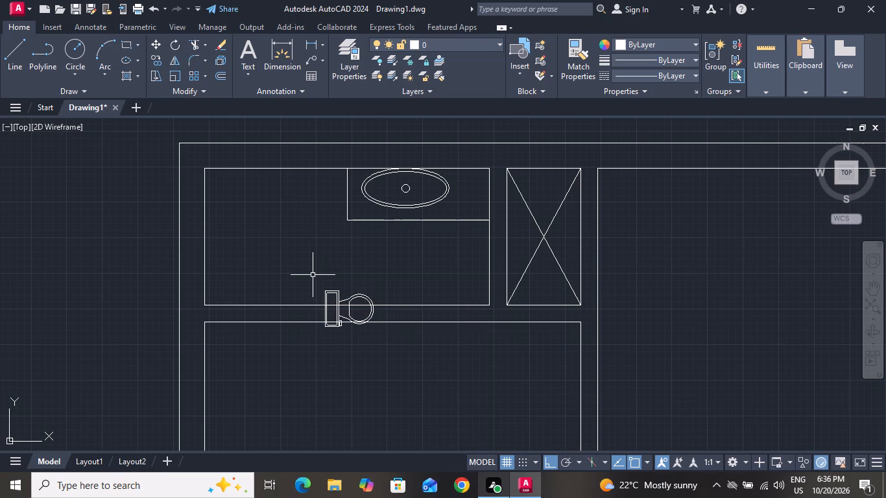
# Turn off ortho mode and move the toilet so its tank sits against the bathroom's left wall inner line.
pyautogui.click(329, 294)
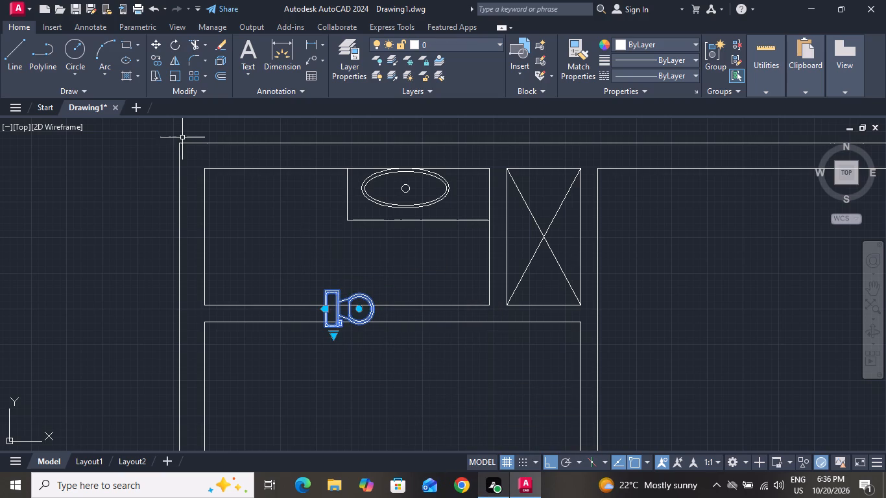
pyautogui.click(549, 462)
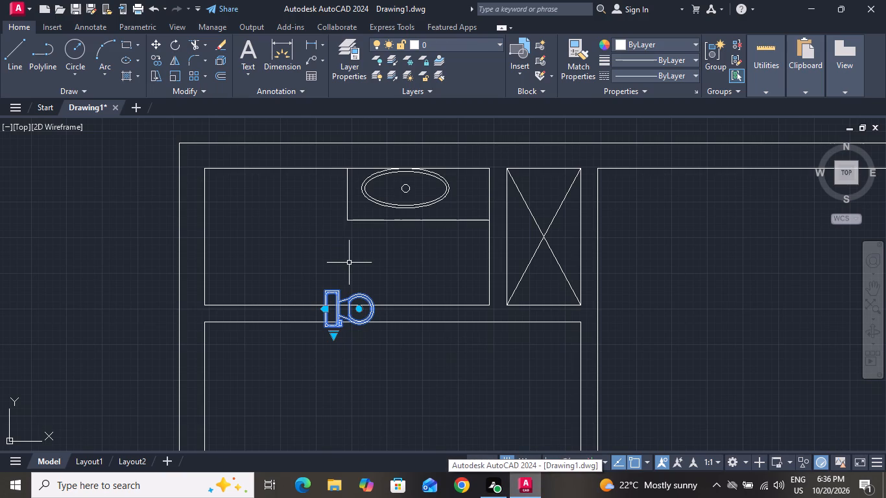
pyautogui.click(156, 44)
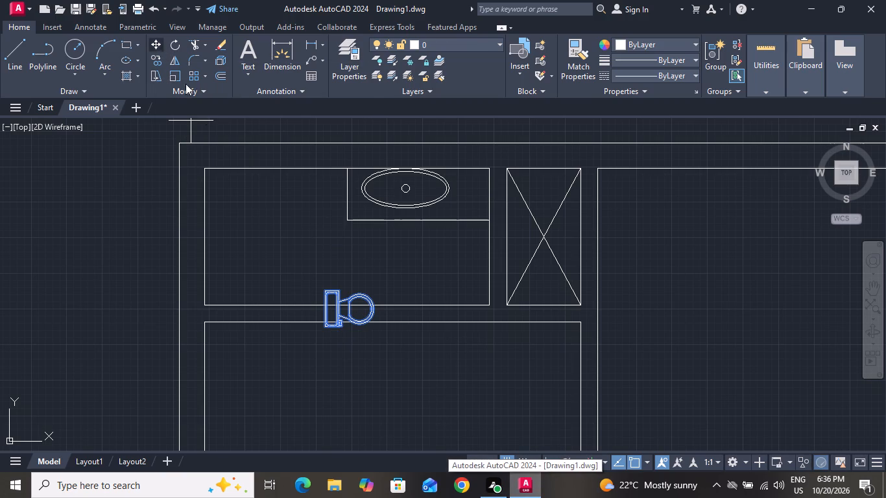
pyautogui.click(319, 310)
pyautogui.moveTo(319, 309); pyautogui.dragTo(270, 266)
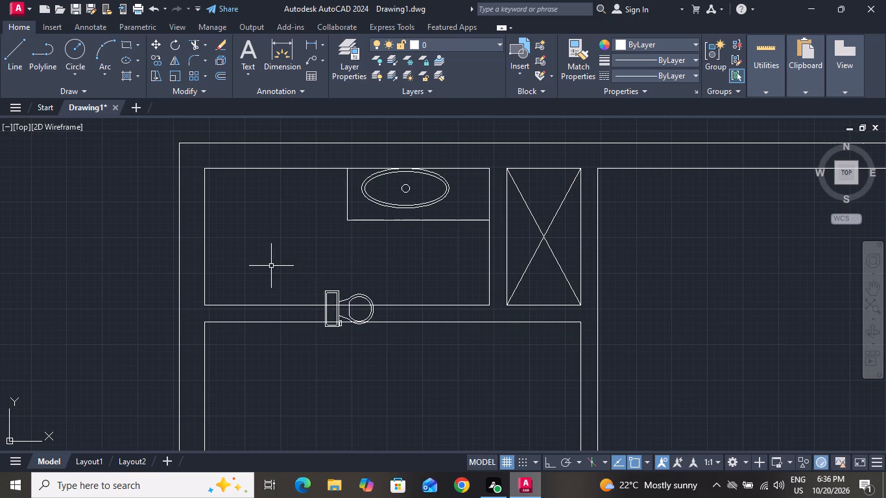
pyautogui.click(324, 295)
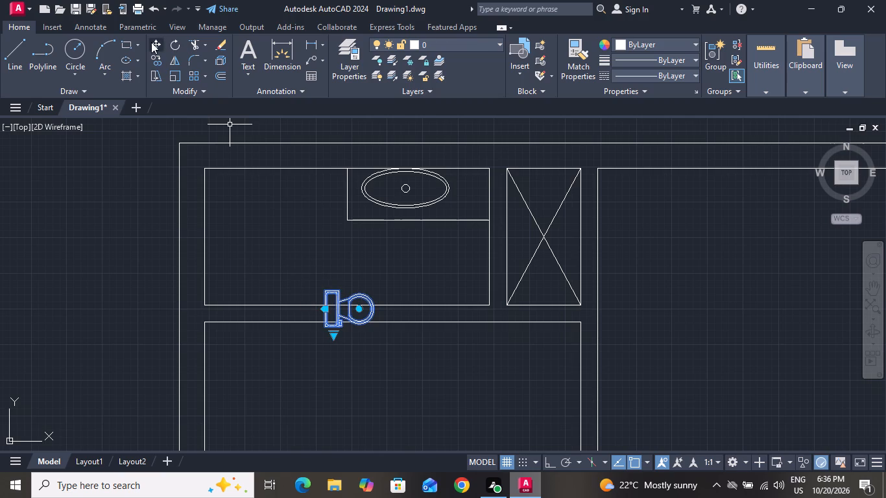
pyautogui.click(151, 42)
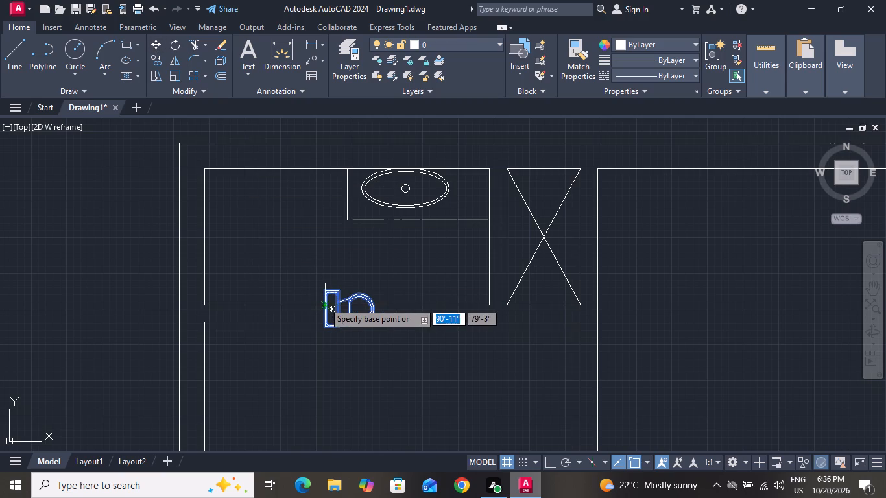
pyautogui.click(324, 303)
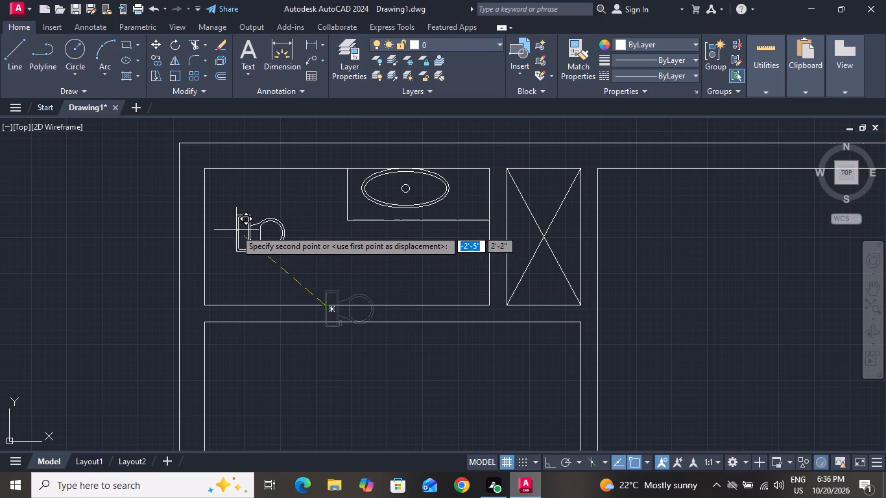
pyautogui.click(207, 234)
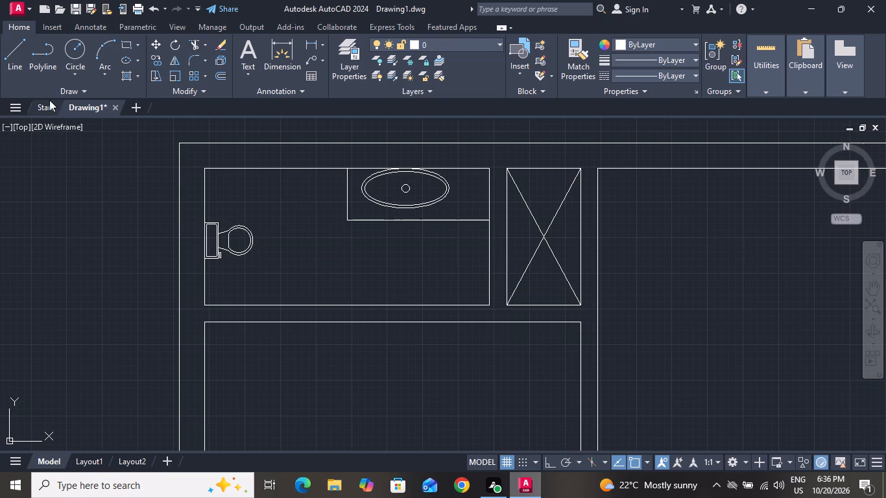
# Draw a short horizontal line across the left wall's thickness, from the middle of the toilet tank to the outer wall line.
pyautogui.click(8, 55)
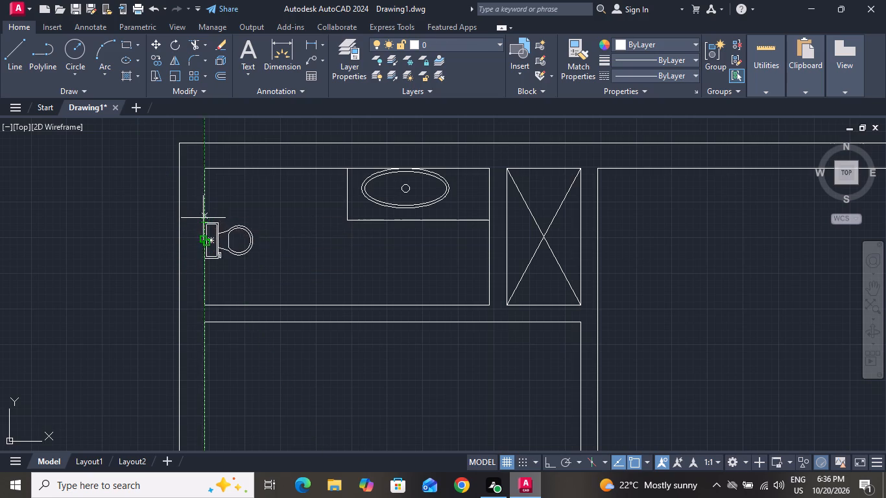
pyautogui.moveTo(207, 243); pyautogui.dragTo(186, 240)
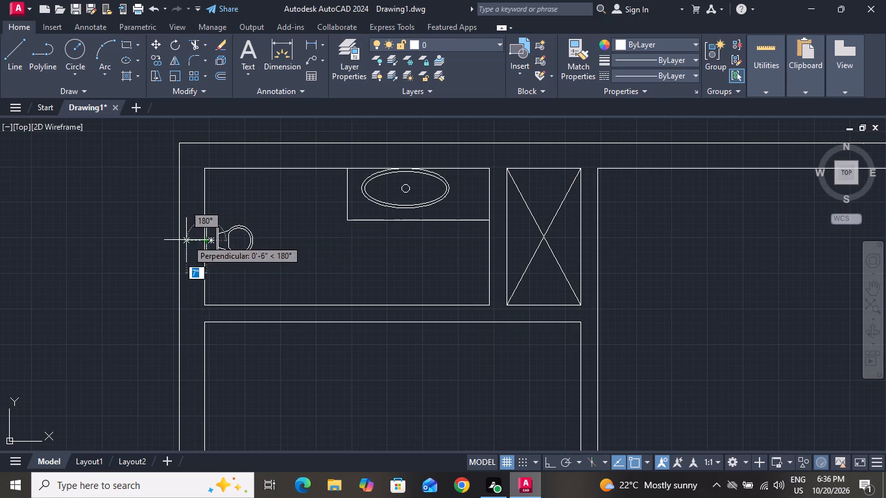
pyautogui.moveTo(186, 240); pyautogui.dragTo(180, 243)
pyautogui.click(180, 243)
pyautogui.rightClick(180, 243)
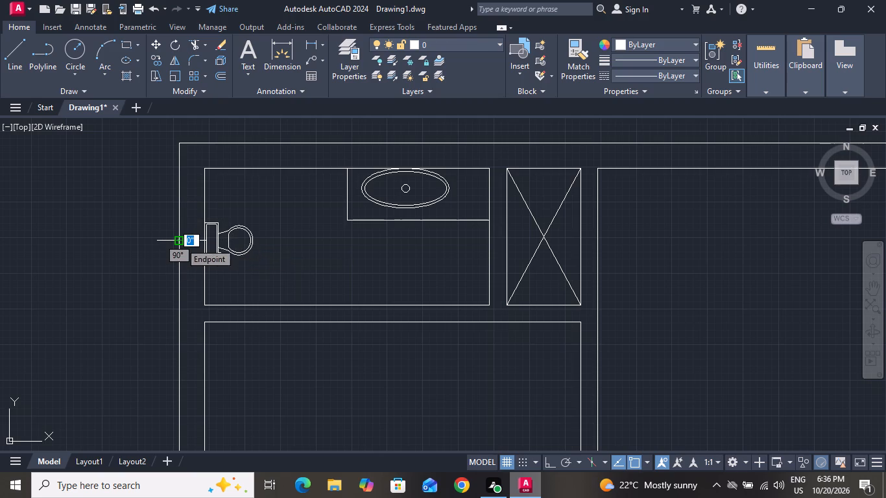
pyautogui.click(201, 263)
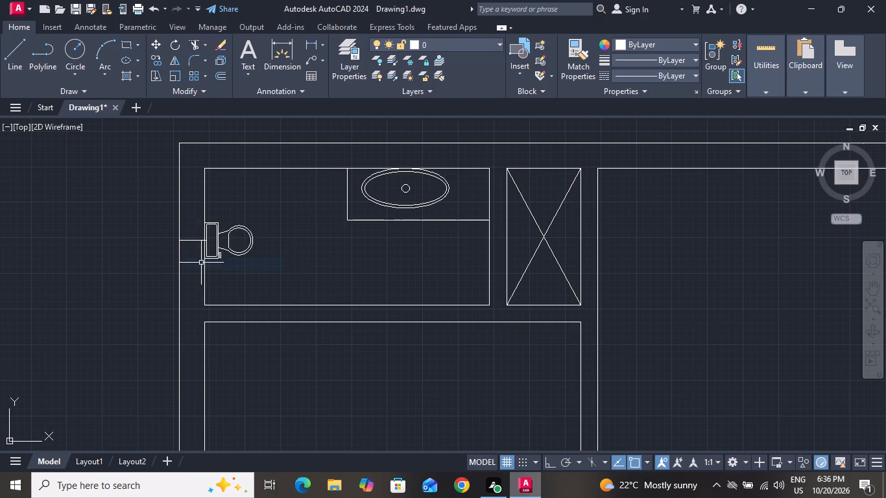
# Offset the short horizontal line in the bathroom's left wall by 1' to both sides, above and below it.
pyautogui.press('o')
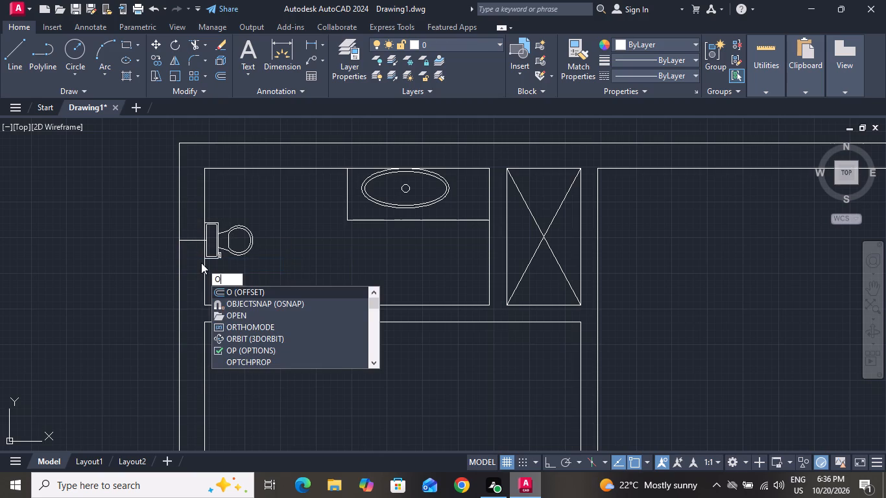
pyautogui.press('space')
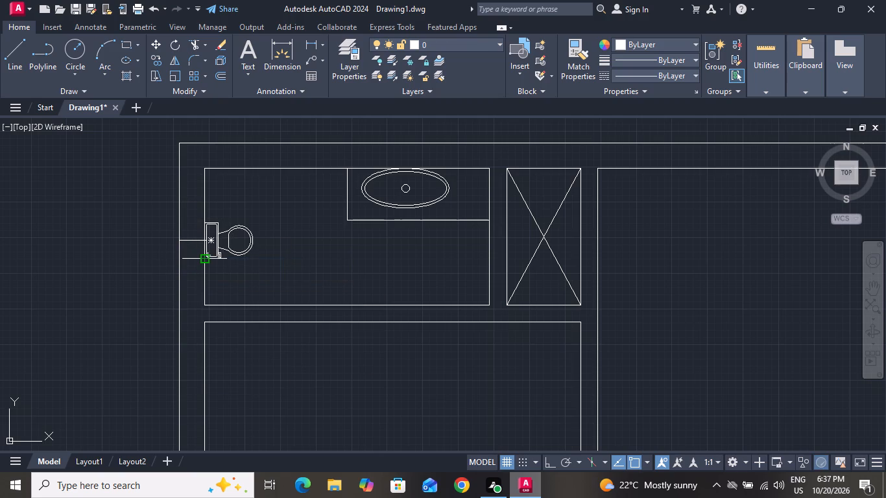
pyautogui.press('2')
pyautogui.press('BackSpace')
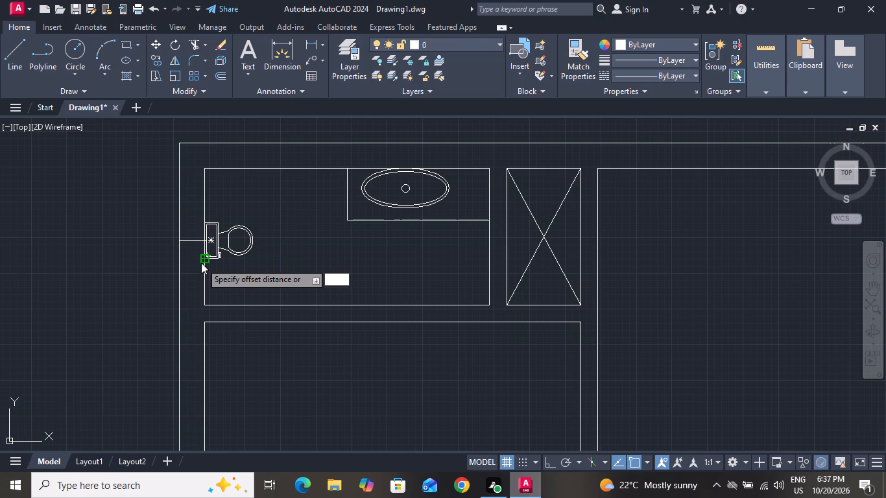
pyautogui.press('1')
pyautogui.press("'")
pyautogui.press('Return')
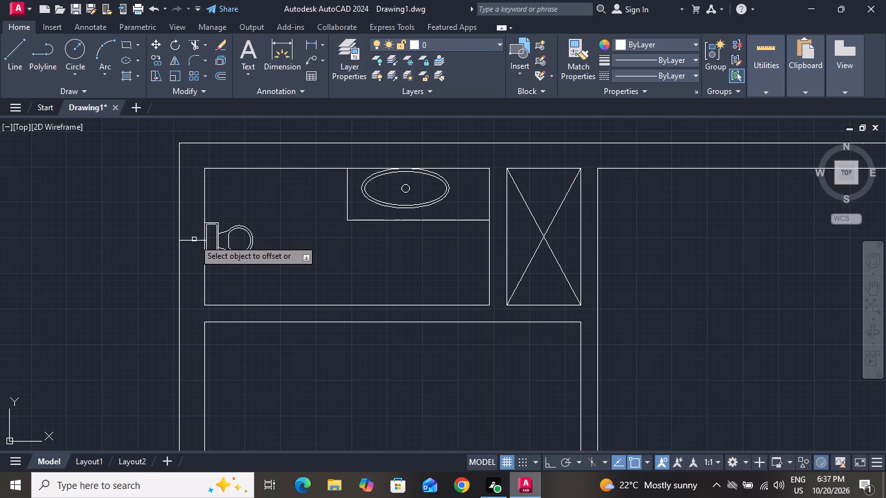
pyautogui.click(193, 241)
pyautogui.click(194, 224)
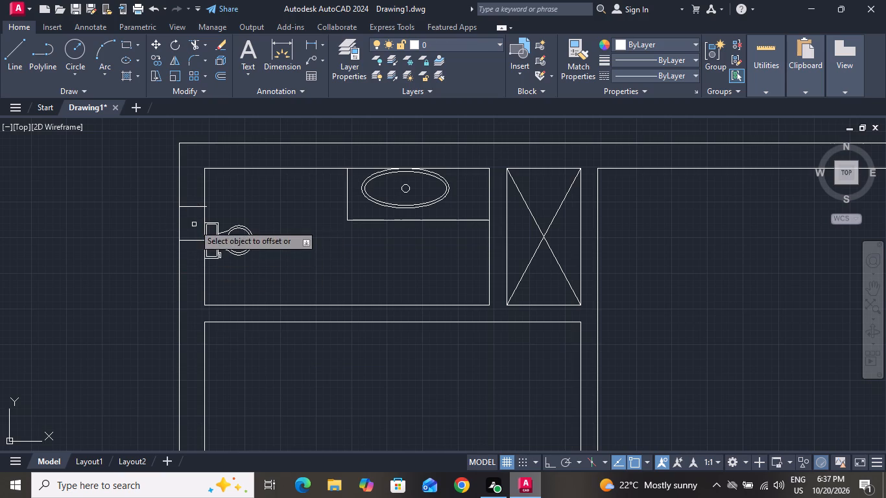
pyautogui.click(189, 240)
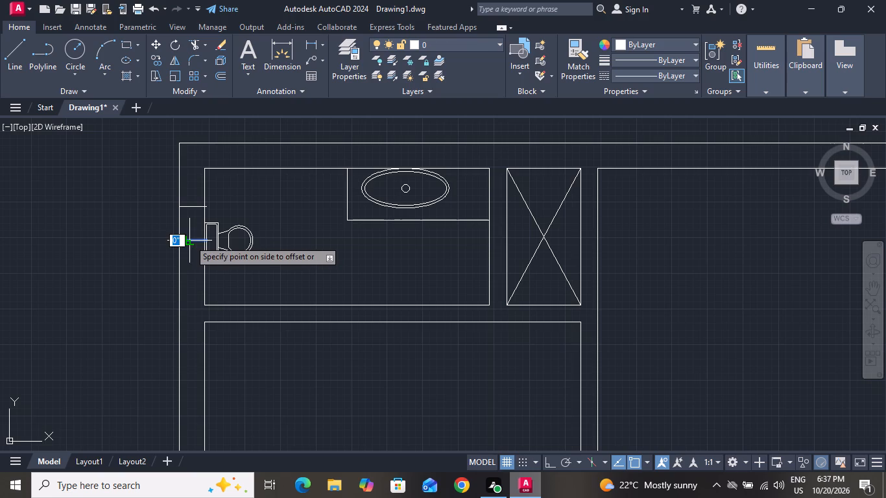
pyautogui.click(191, 267)
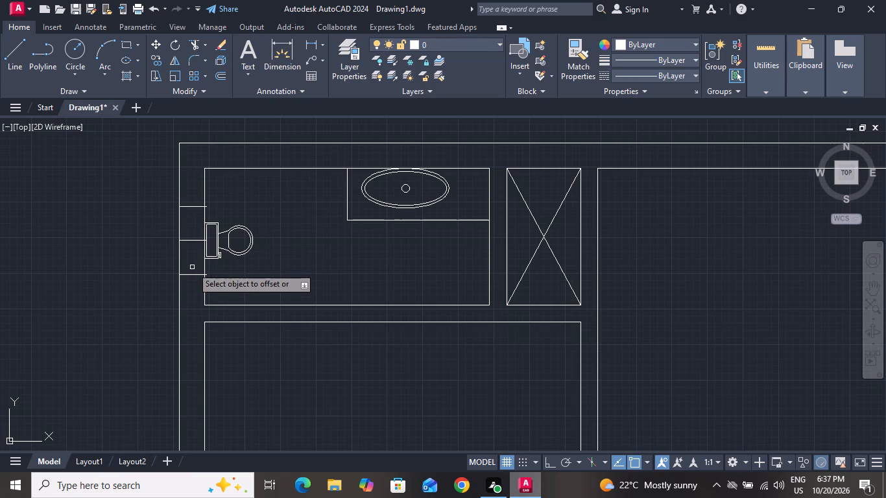
pyautogui.rightClick(192, 268)
pyautogui.click(221, 289)
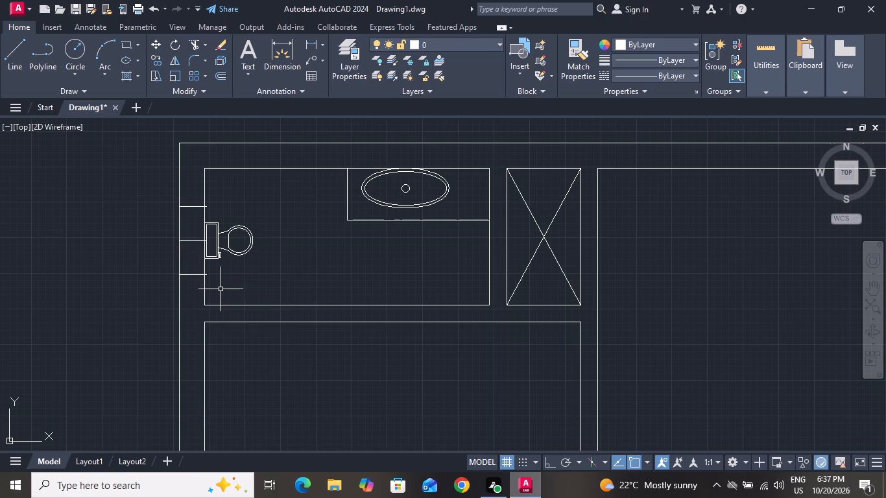
# Start another offset with a distance of 2".
pyautogui.write('O 2')
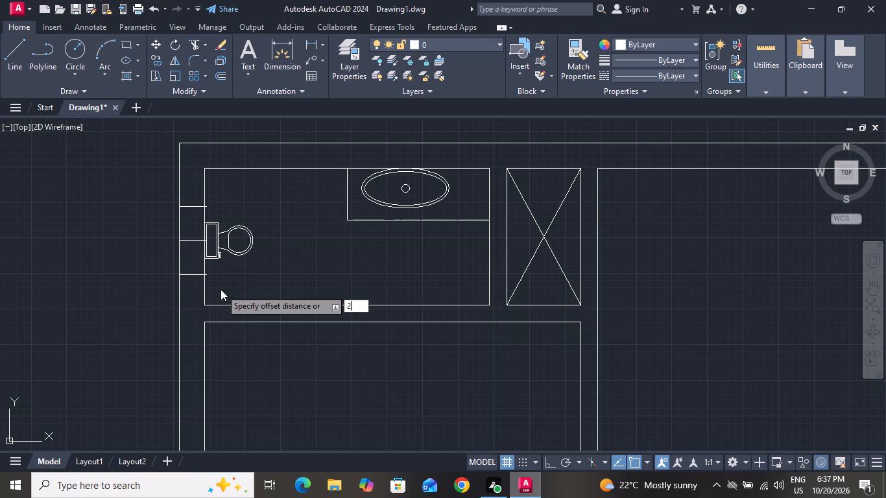
pyautogui.hotkey('shift', '"')
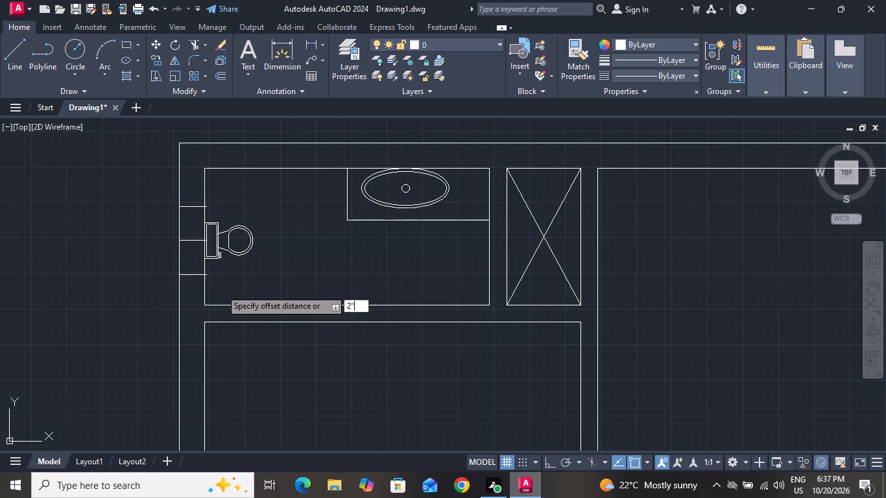
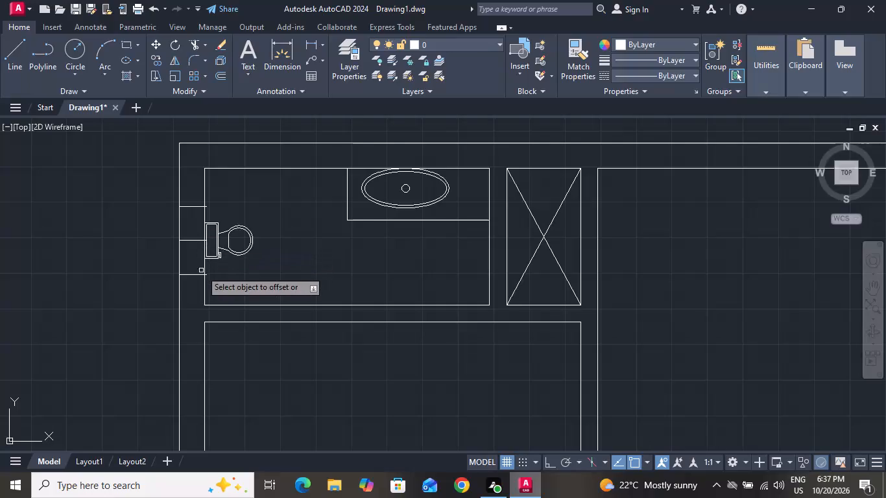
# Offset the lower window line in the bathroom's left wall 2" downward and the upper one 2" upward.
pyautogui.click(189, 274)
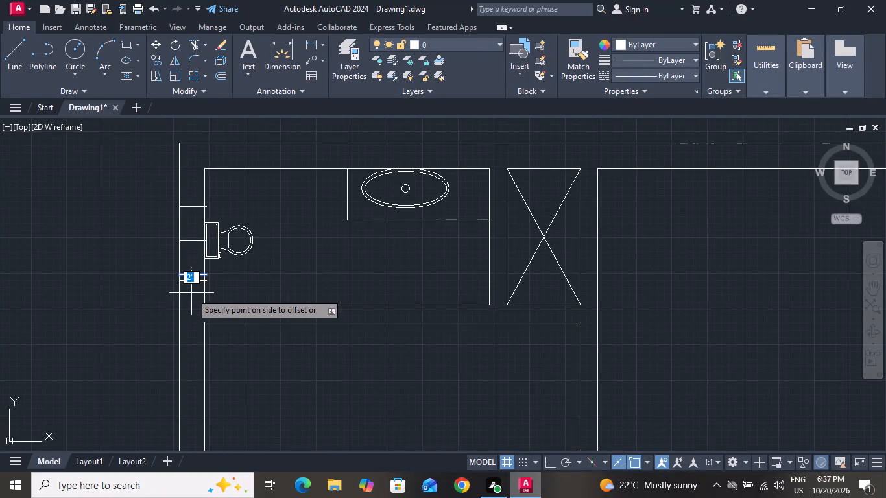
pyautogui.moveTo(191, 293); pyautogui.dragTo(194, 241)
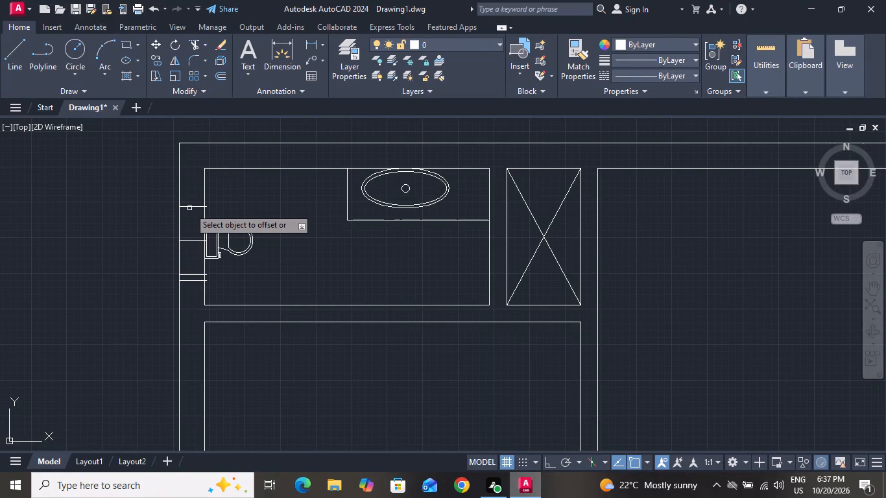
pyautogui.click(189, 208)
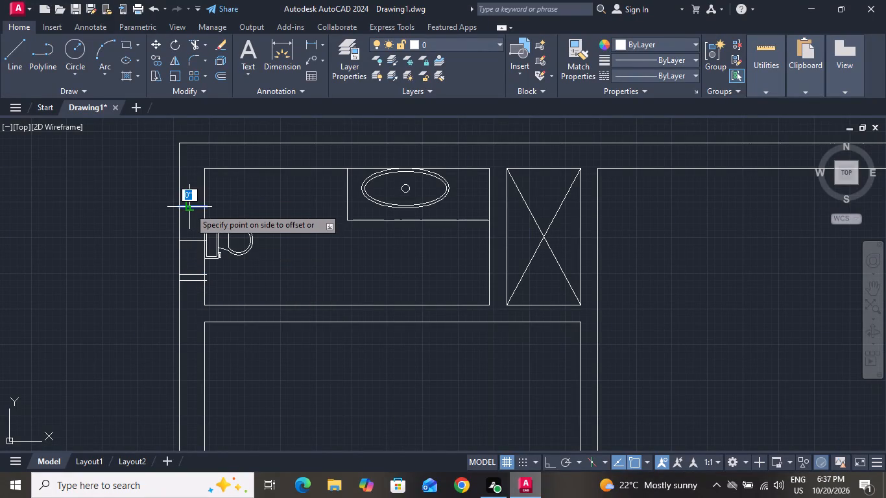
pyautogui.click(193, 191)
pyautogui.rightClick(193, 191)
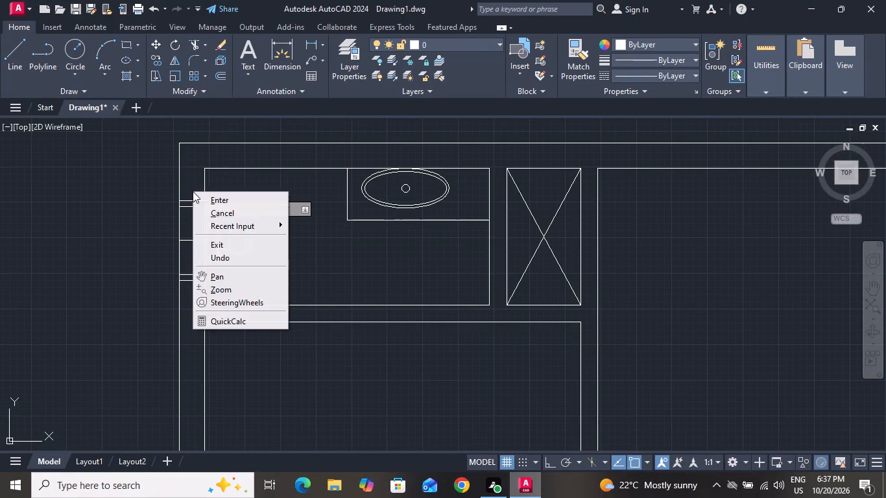
pyautogui.click(226, 211)
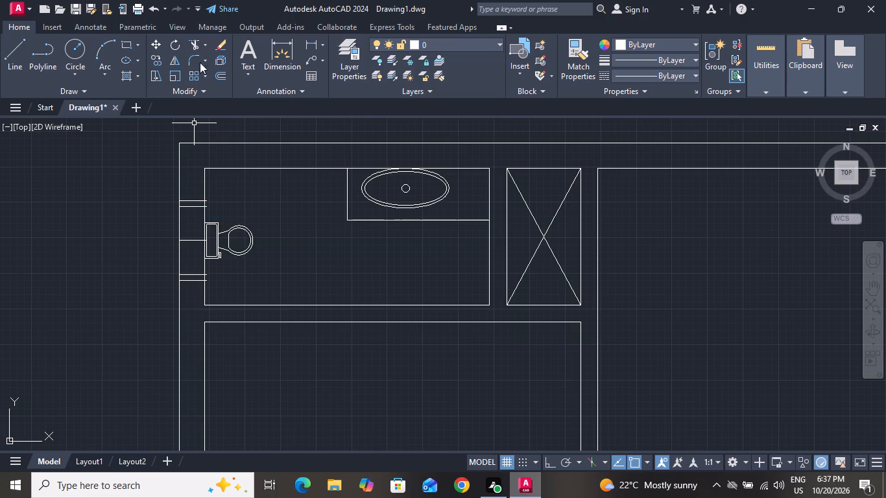
# Trim the ends of the five window lines where they project past the inner line of the bathroom's left wall.
pyautogui.click(190, 43)
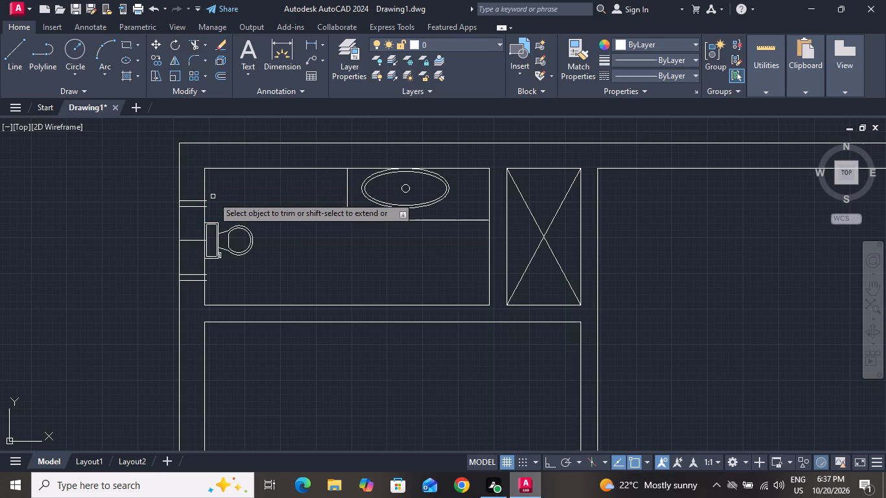
pyautogui.keyDown('ctrl'); pyautogui.scroll(2, 213, 196); pyautogui.keyUp('ctrl')
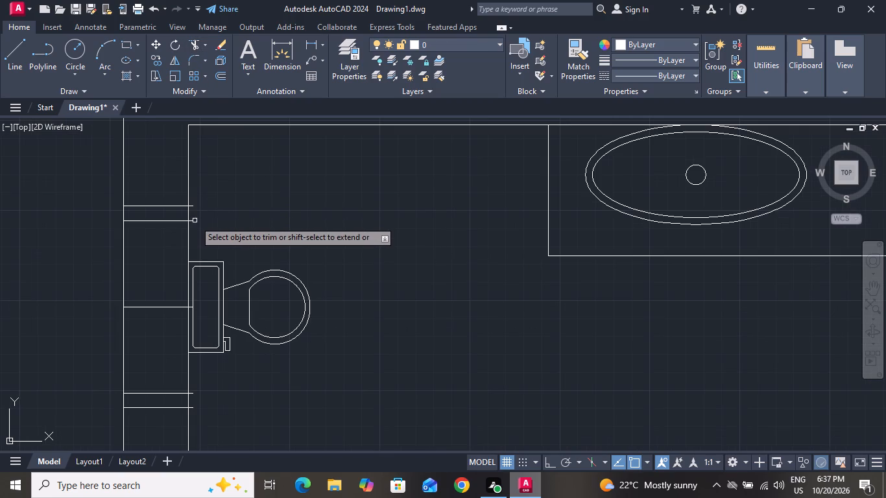
pyautogui.click(195, 220)
pyautogui.click(191, 222)
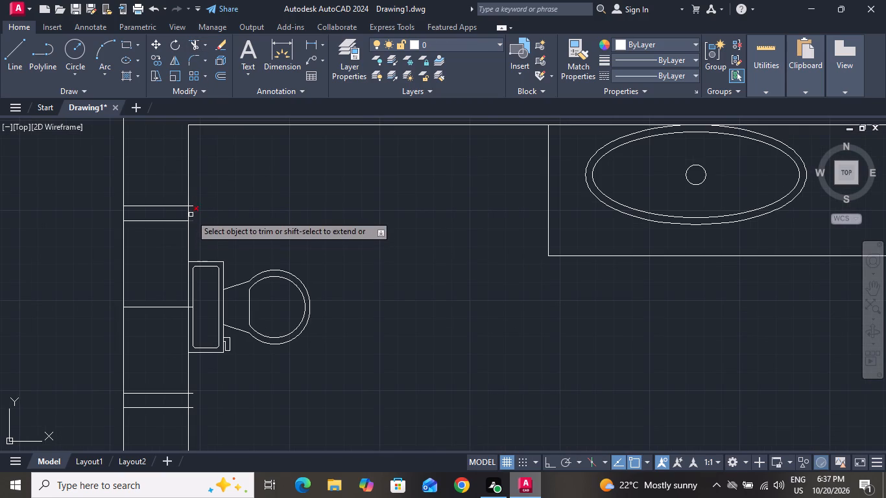
pyautogui.moveTo(191, 206); pyautogui.dragTo(189, 218)
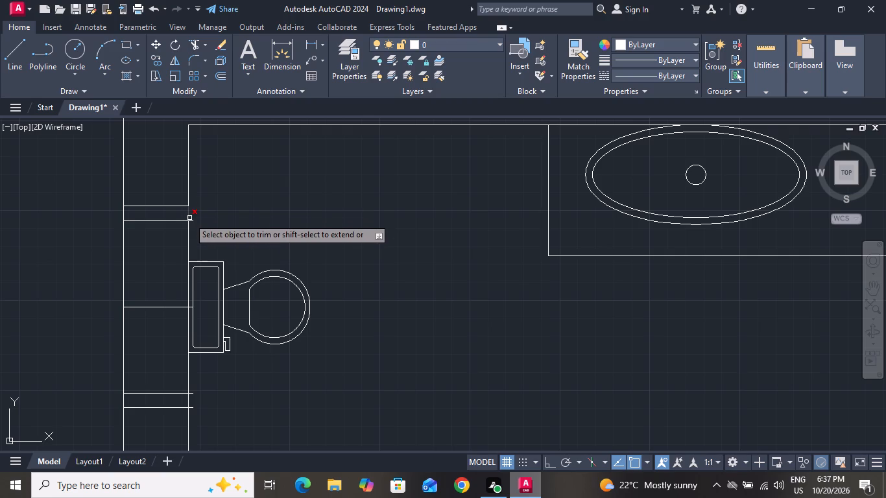
pyautogui.moveTo(189, 218); pyautogui.dragTo(193, 220)
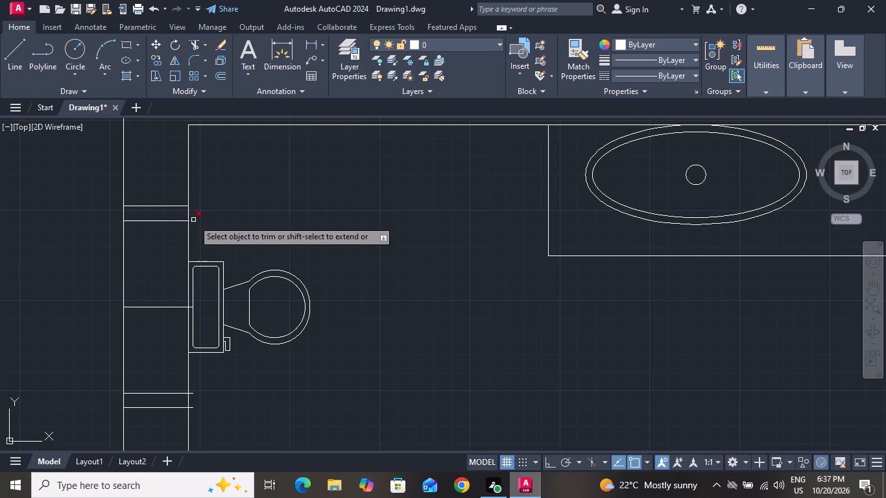
pyautogui.click(193, 220)
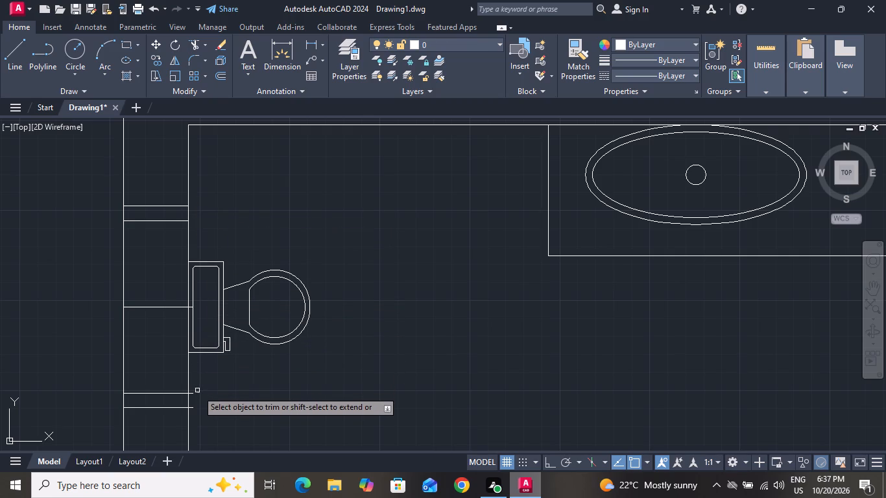
pyautogui.click(194, 394)
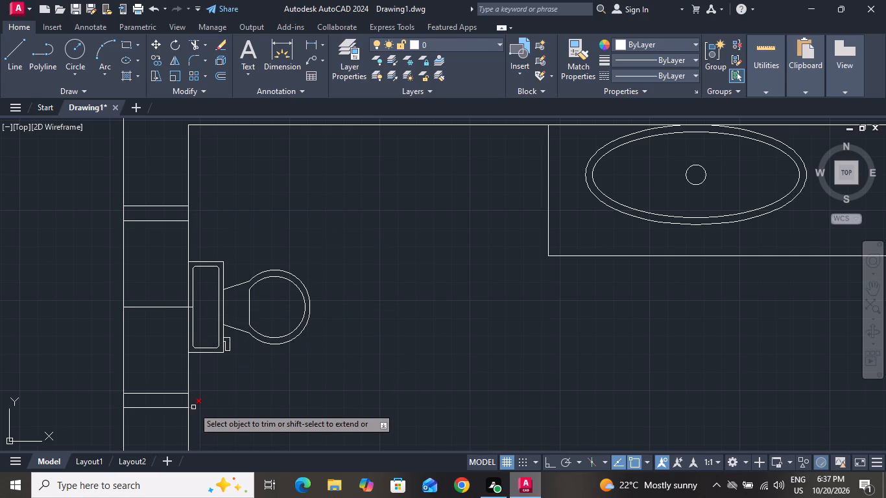
pyautogui.click(193, 407)
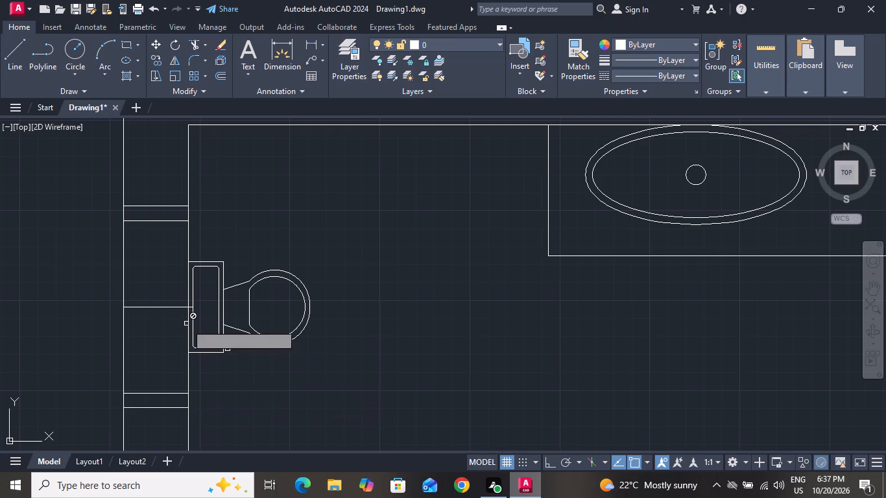
pyautogui.click(190, 307)
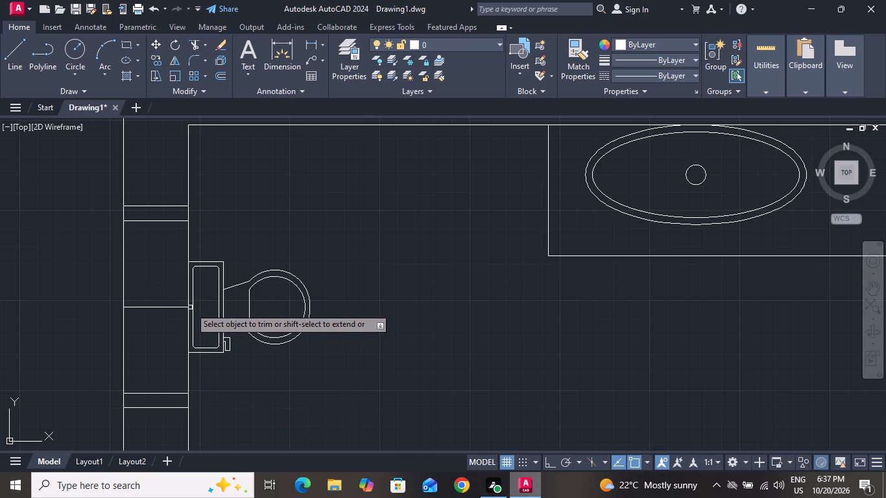
pyautogui.rightClick(221, 353)
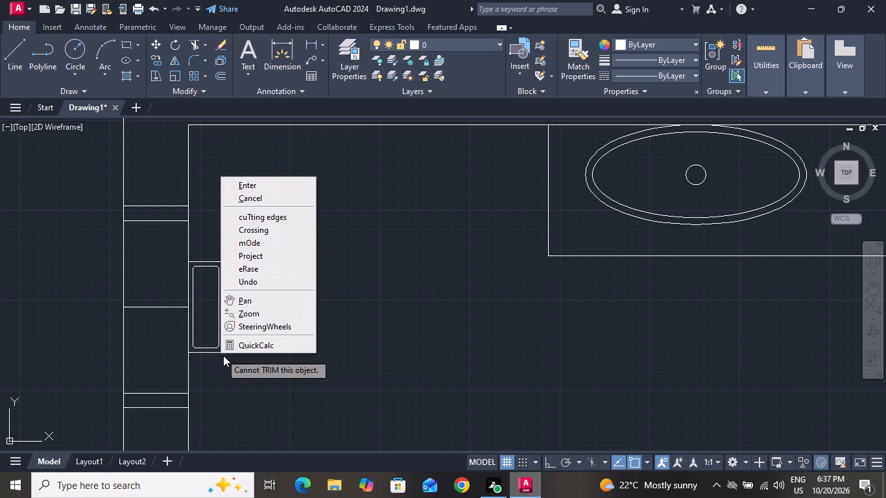
pyautogui.click(245, 192)
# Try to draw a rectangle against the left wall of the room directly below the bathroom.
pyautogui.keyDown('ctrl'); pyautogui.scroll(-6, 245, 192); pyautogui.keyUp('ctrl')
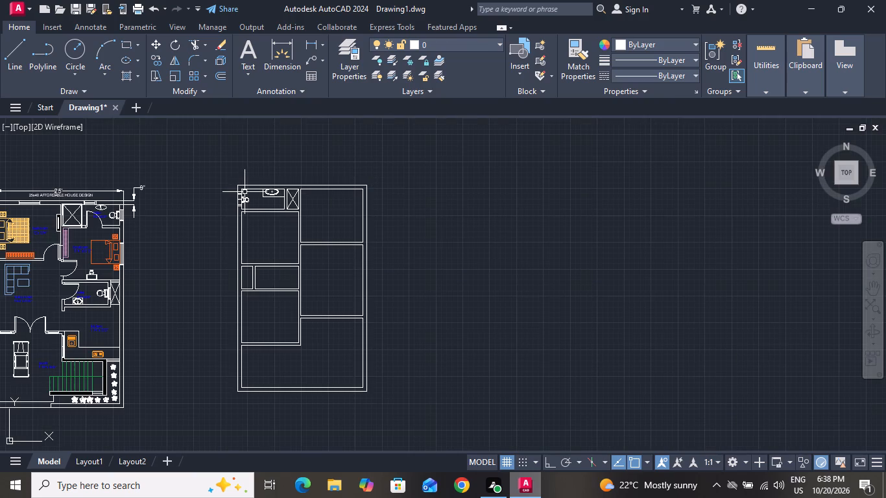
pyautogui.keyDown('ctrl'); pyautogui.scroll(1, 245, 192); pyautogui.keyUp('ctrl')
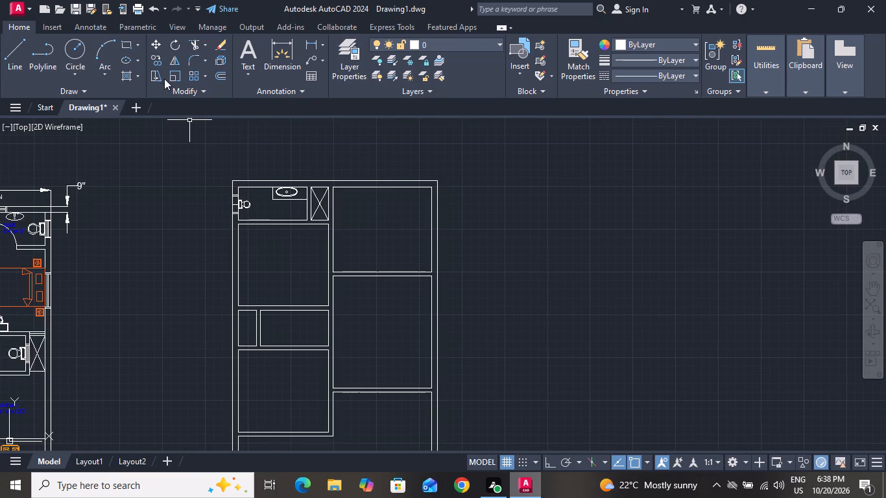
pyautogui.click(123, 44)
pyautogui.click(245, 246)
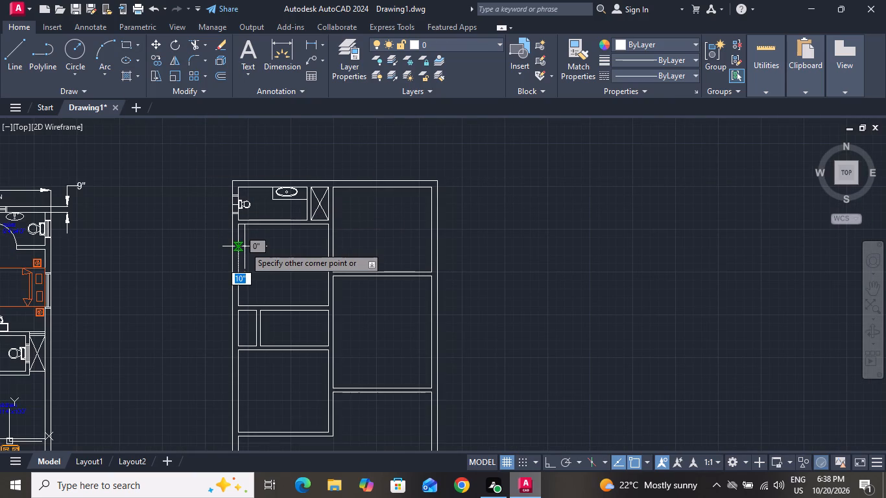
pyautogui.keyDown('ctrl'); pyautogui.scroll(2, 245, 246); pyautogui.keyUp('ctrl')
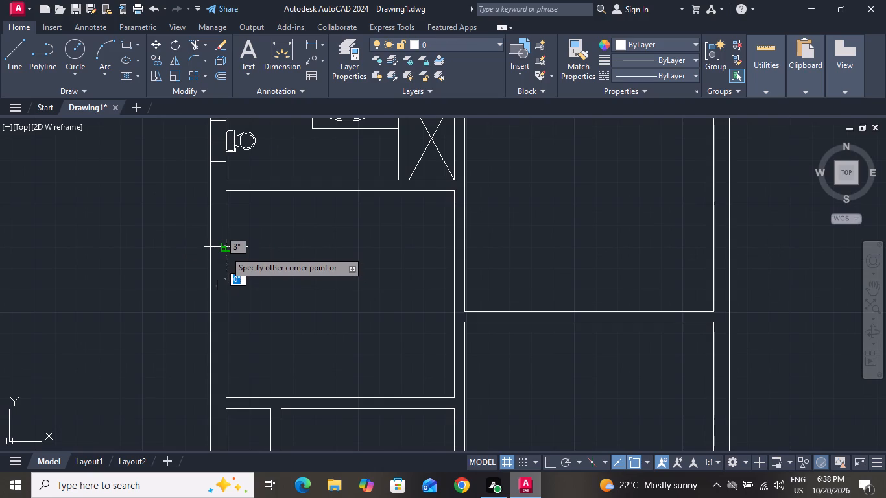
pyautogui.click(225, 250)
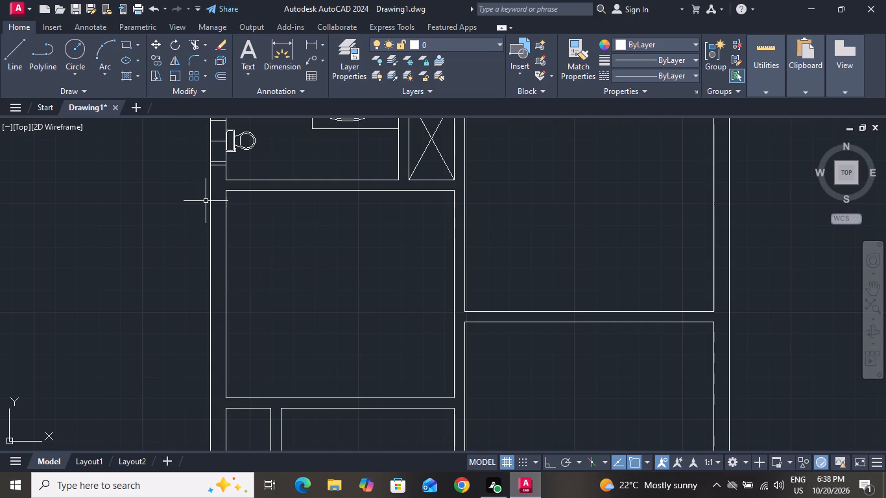
# Draw a rectangle about 5' by 4' against the left wall of the room below the bathroom.
pyautogui.click(126, 45)
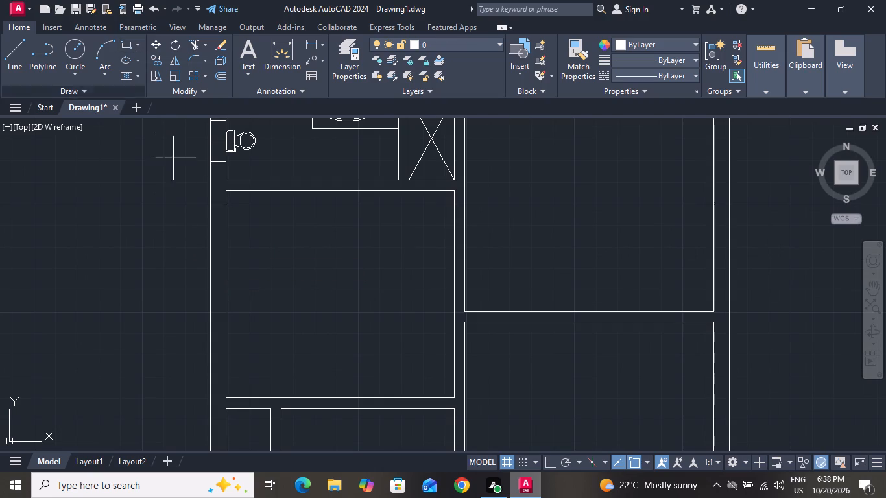
pyautogui.click(228, 248)
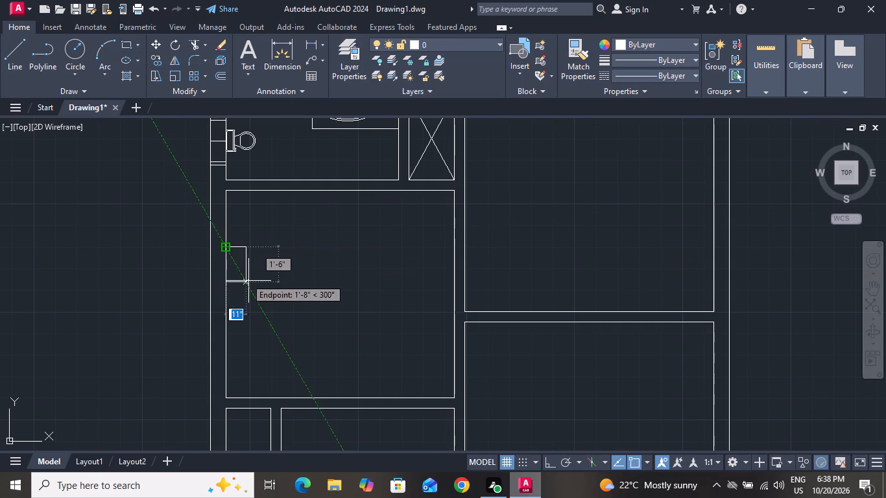
pyautogui.click(337, 325)
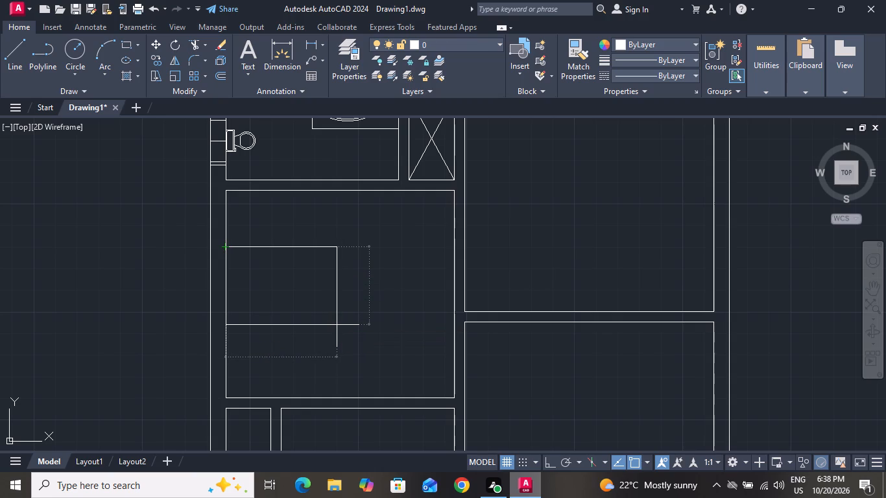
# With ortho mode on, draw a vertical line about 2' long inside the rectangle, near its wall side.
pyautogui.click(19, 51)
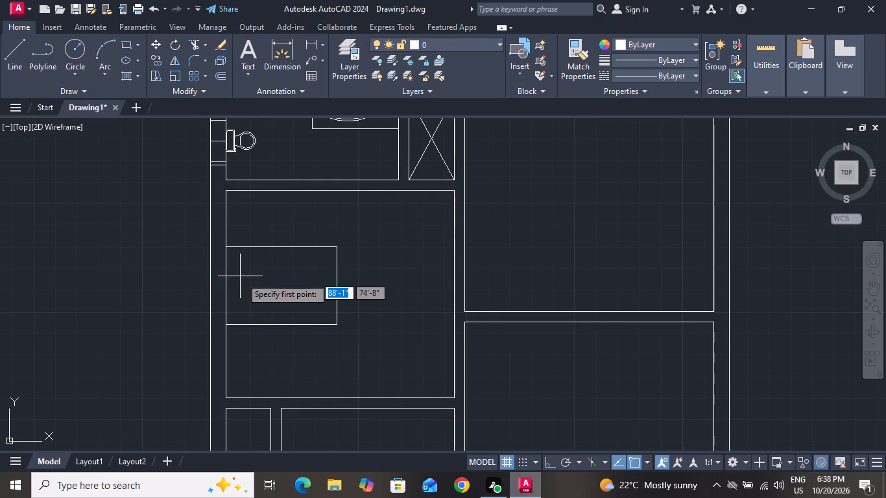
pyautogui.click(260, 307)
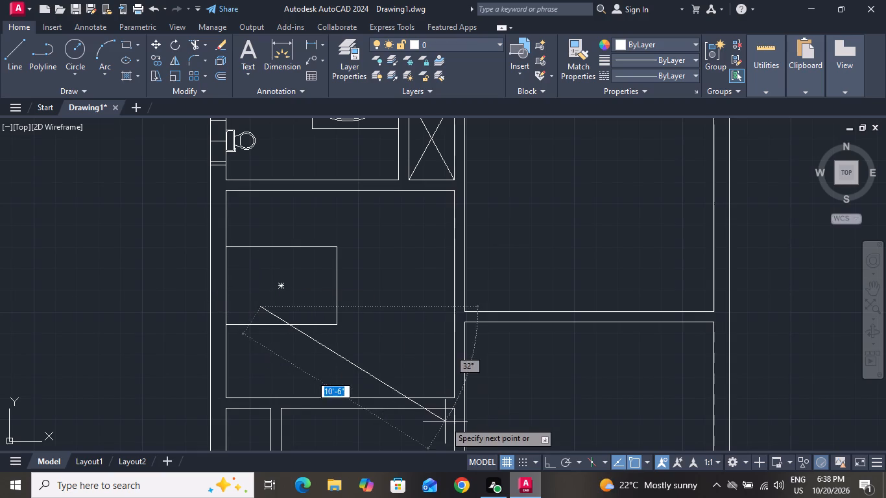
pyautogui.click(550, 462)
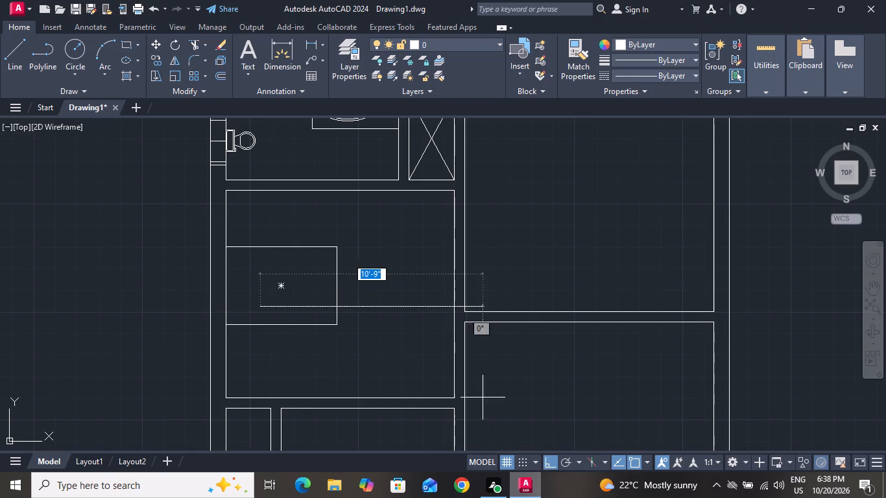
pyautogui.click(259, 265)
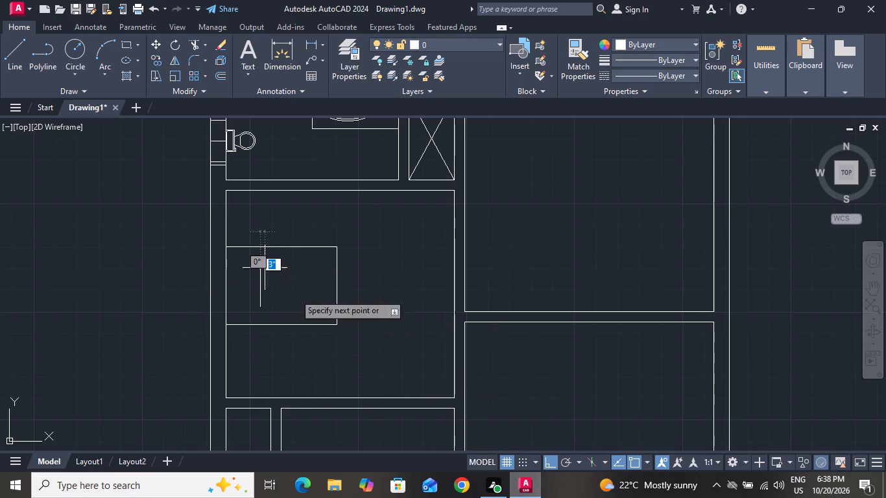
# Turn off ortho mode and continue the line into a triangle touching the rectangle's top edge, with sides about 1' long, closing at the vertical line's top.
pyautogui.click(548, 462)
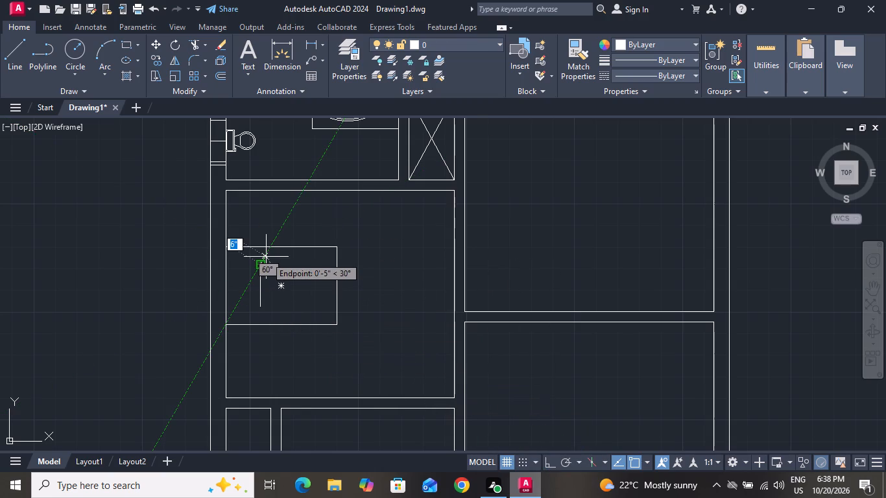
pyautogui.keyDown('ctrl'); pyautogui.scroll(3, 266, 257); pyautogui.keyUp('ctrl')
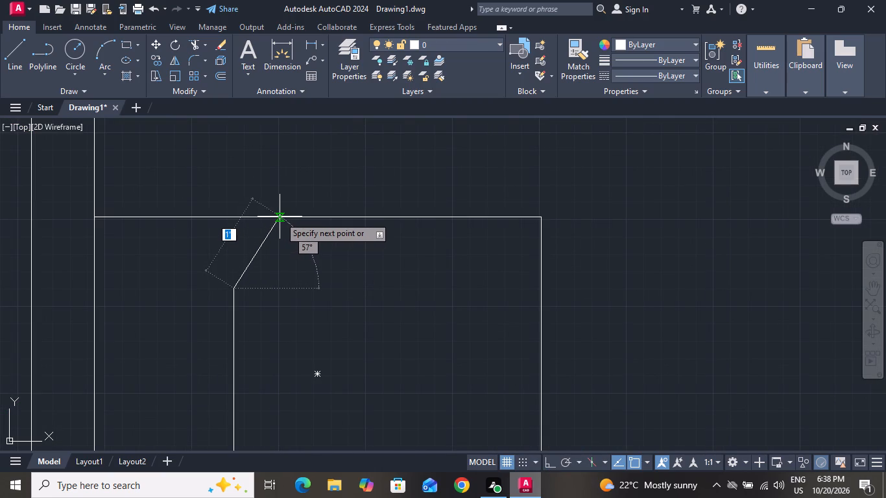
pyautogui.moveTo(280, 217); pyautogui.dragTo(309, 258)
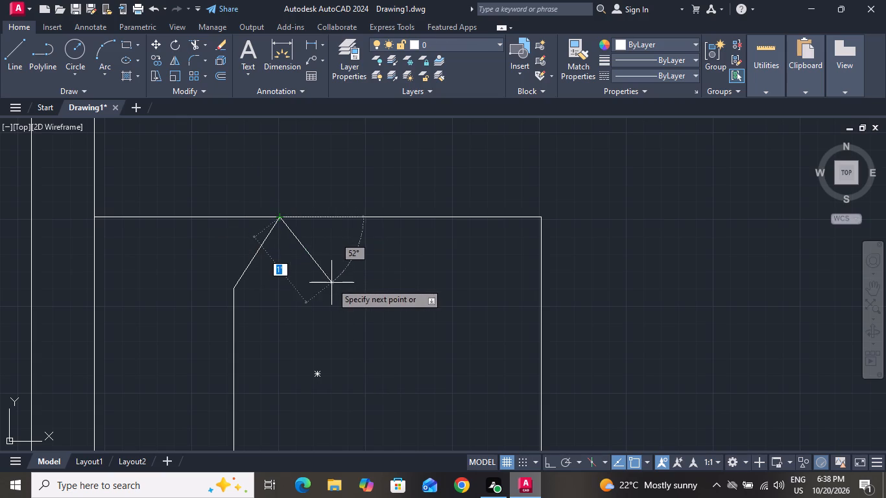
pyautogui.click(332, 285)
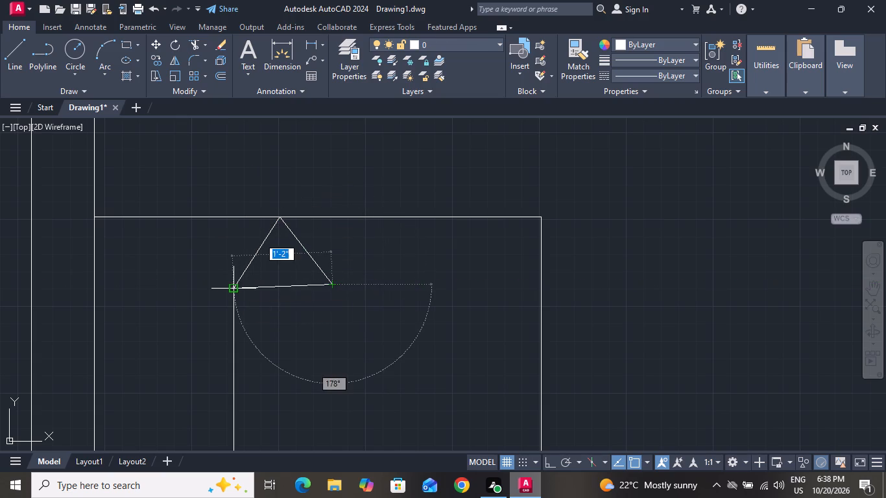
pyautogui.click(235, 290)
pyautogui.rightClick(280, 343)
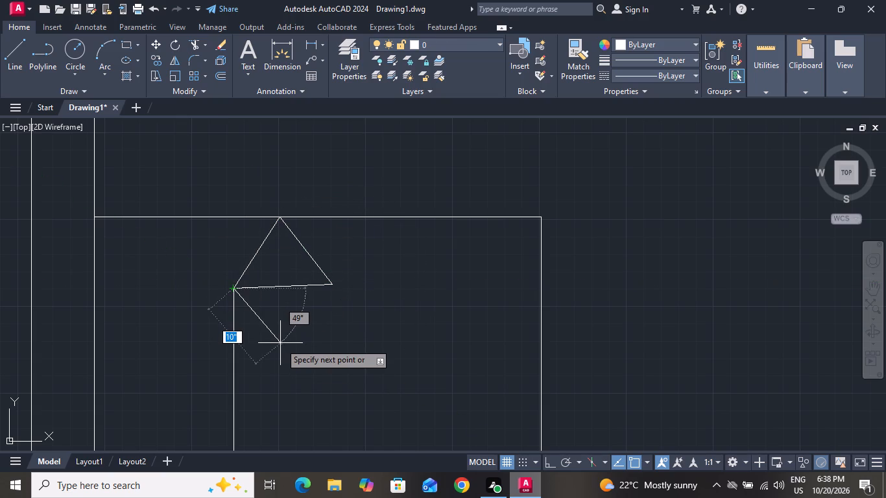
pyautogui.click(324, 213)
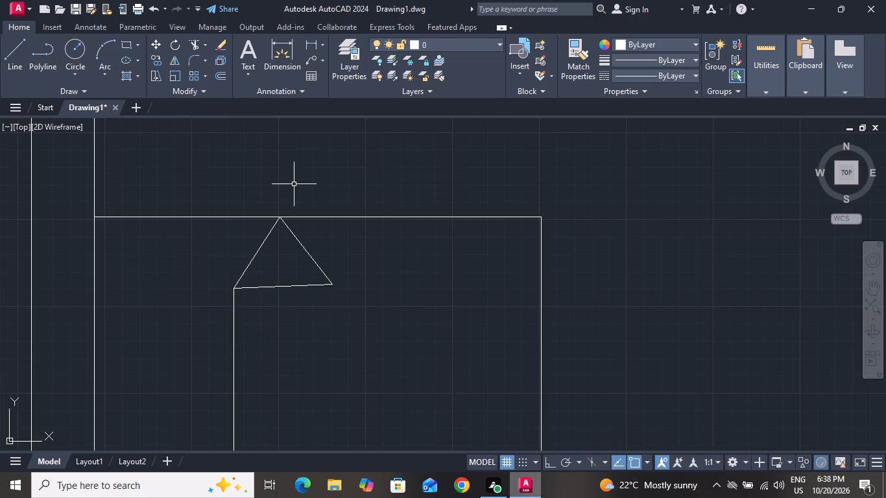
# Draw a triangle from the vertical line's lower end, its tip on the bed rectangle's bottom edge, with sides about 1'-1" long.
pyautogui.click(10, 53)
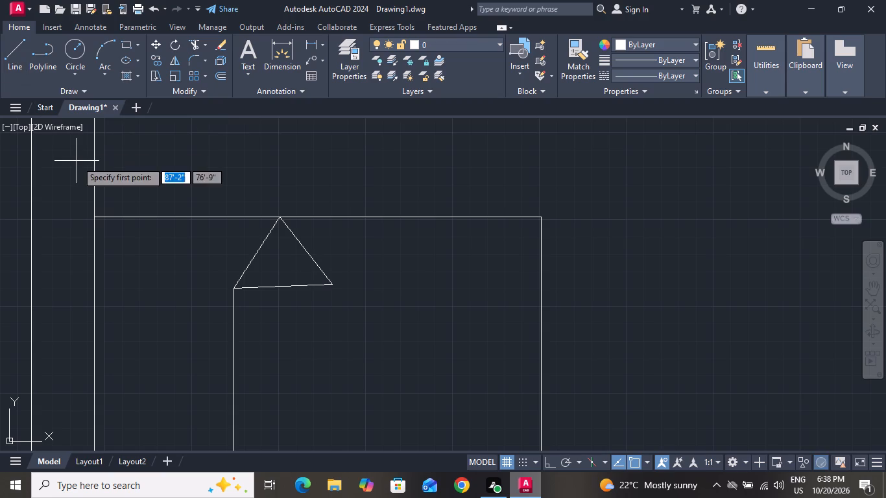
pyautogui.keyDown('ctrl'); pyautogui.scroll(-7, 98, 185); pyautogui.keyUp('ctrl')
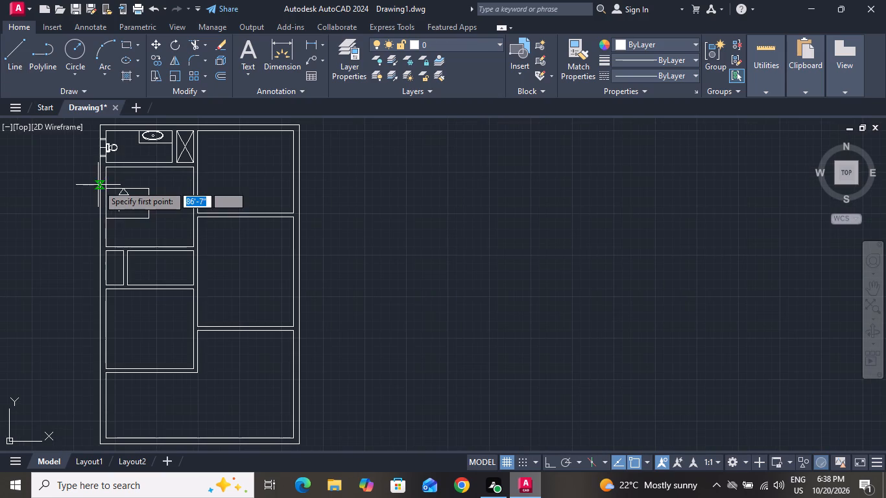
pyautogui.keyDown('ctrl'); pyautogui.scroll(4, 101, 217); pyautogui.keyUp('ctrl')
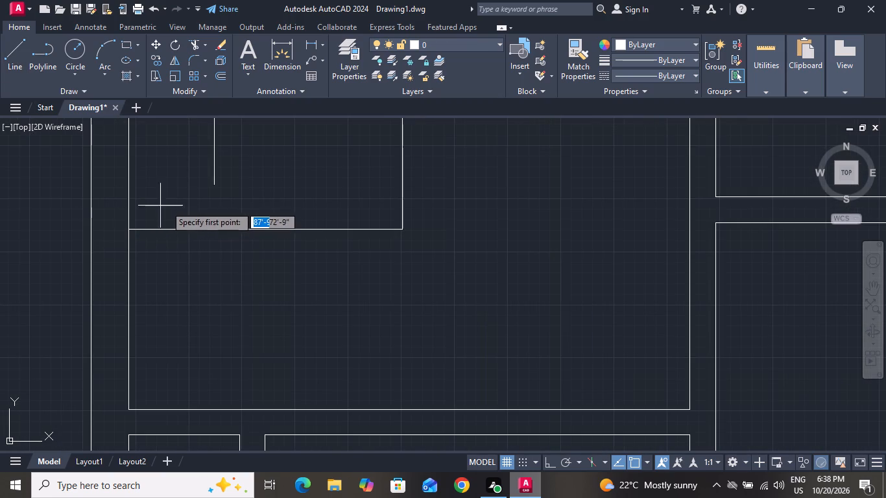
pyautogui.click(213, 185)
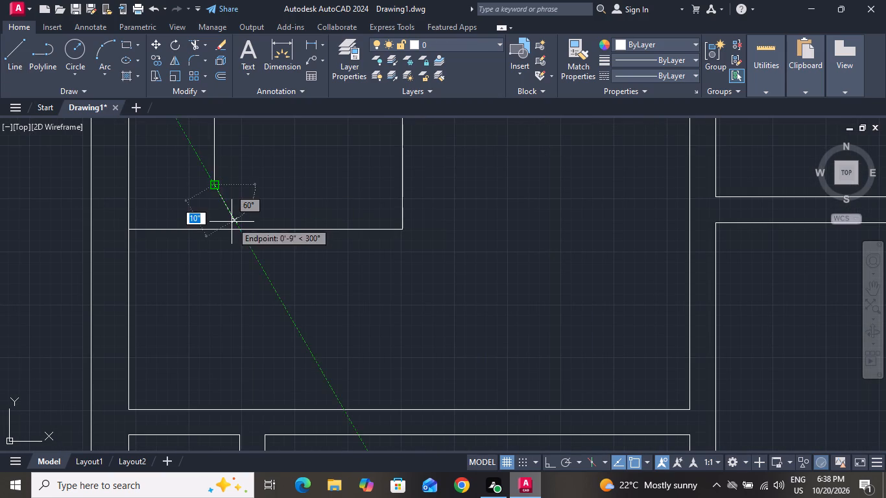
pyautogui.click(249, 230)
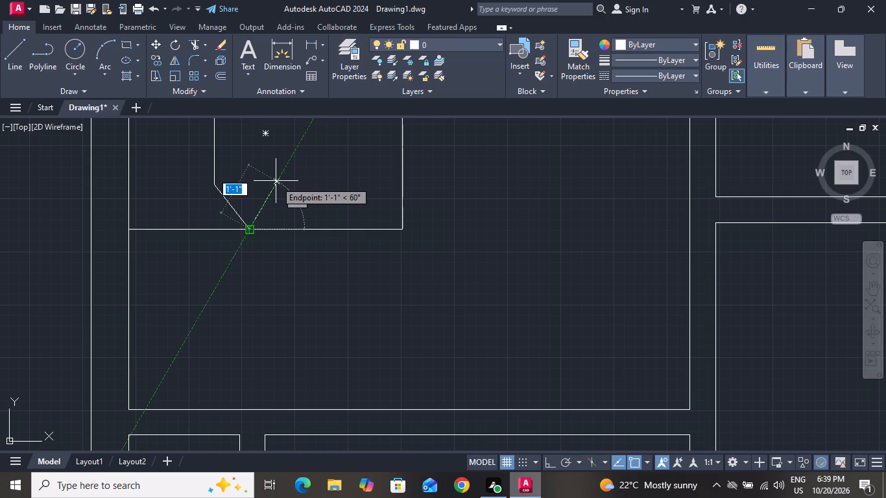
pyautogui.click(276, 181)
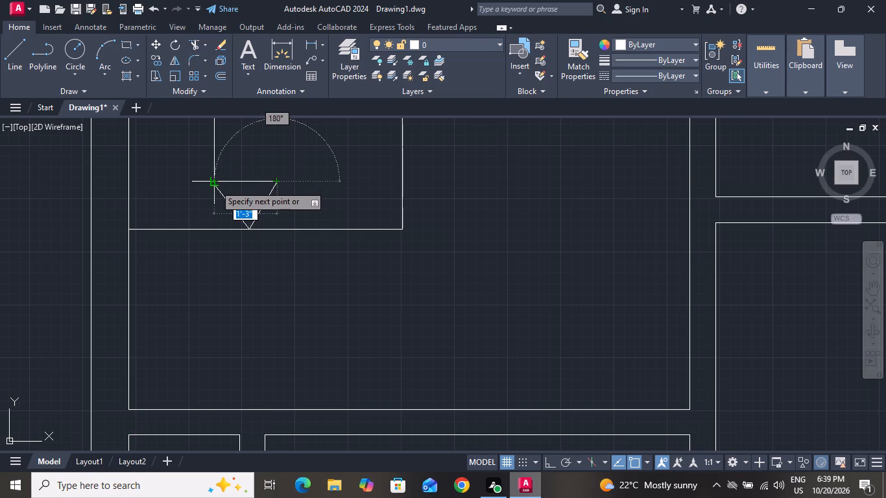
pyautogui.click(215, 185)
pyautogui.rightClick(215, 185)
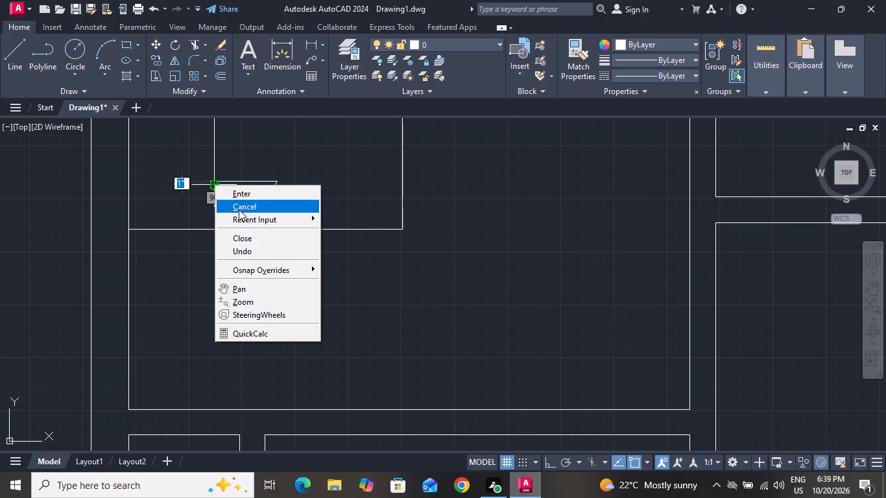
pyautogui.click(239, 209)
# Draw a second vertical line about 2' long between the two triangles, just inside the existing vertical line.
pyautogui.keyDown('ctrl'); pyautogui.scroll(-4, 239, 209); pyautogui.keyUp('ctrl')
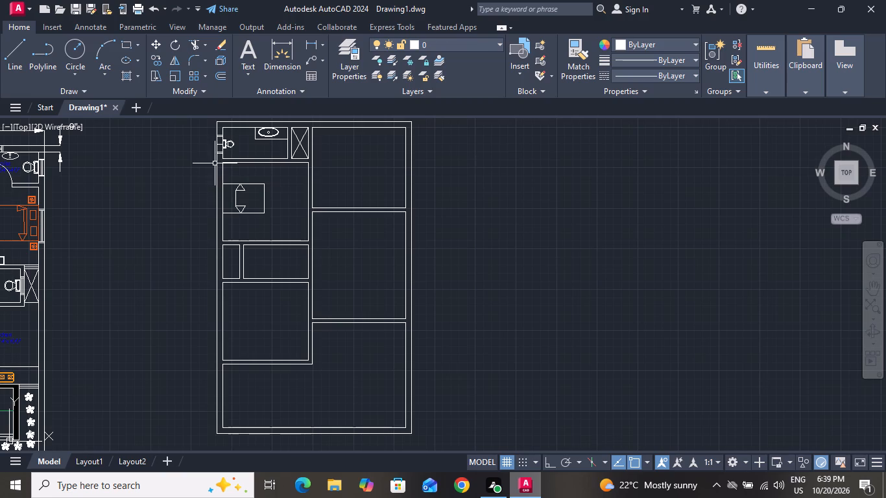
pyautogui.moveTo(20, 45); pyautogui.dragTo(54, 67)
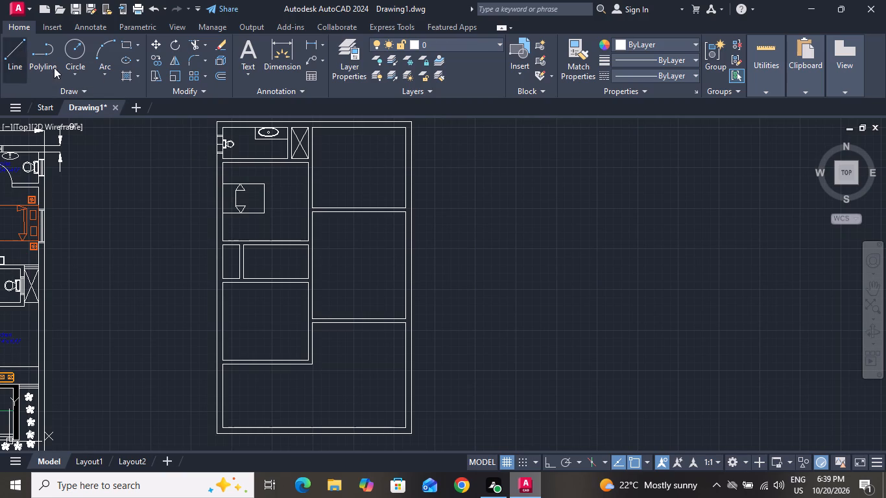
pyautogui.moveTo(54, 67); pyautogui.dragTo(59, 74)
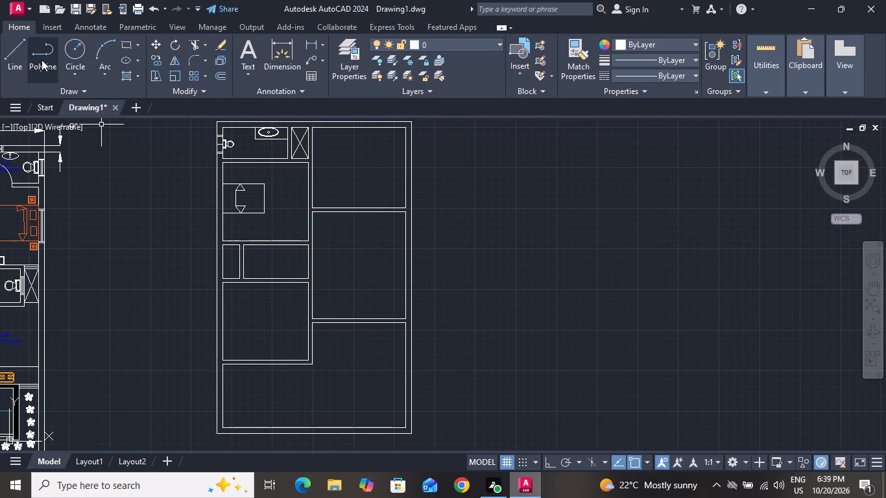
pyautogui.click(16, 53)
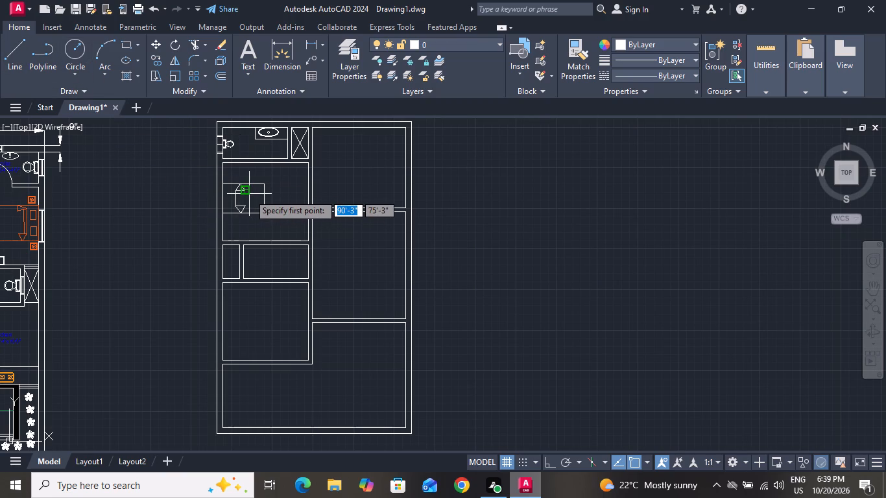
pyautogui.keyDown('ctrl'); pyautogui.scroll(3, 249, 194); pyautogui.keyUp('ctrl')
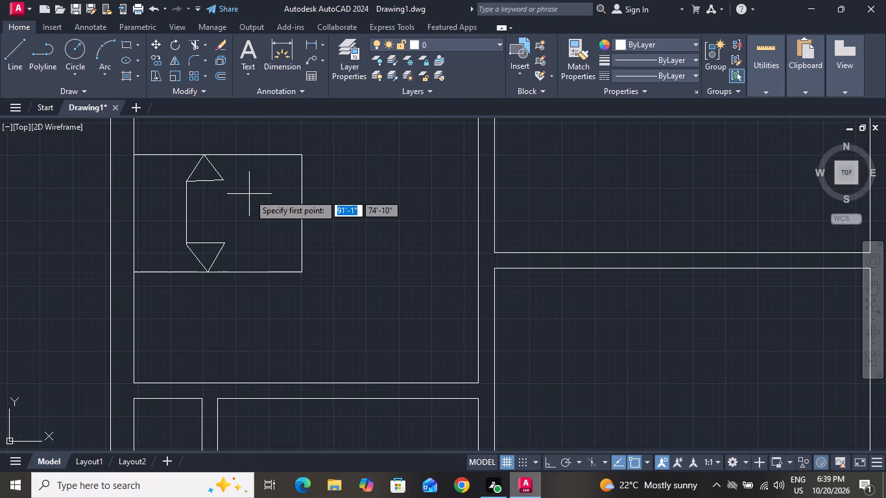
pyautogui.click(193, 181)
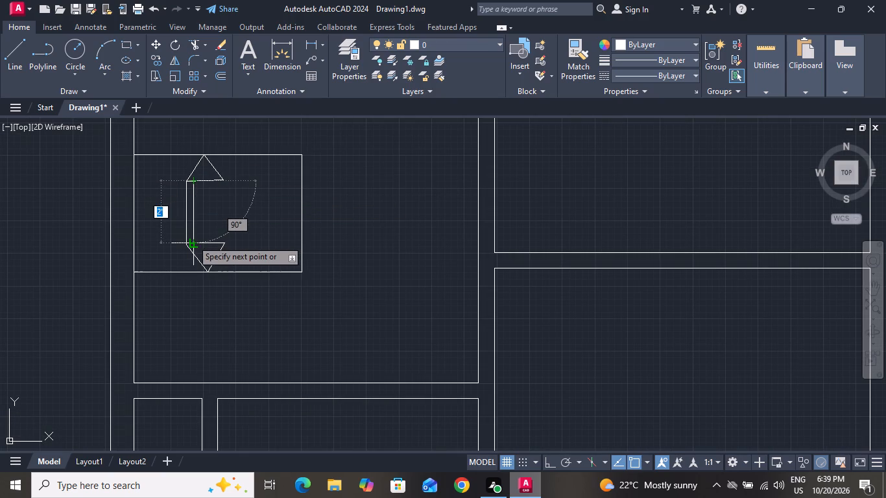
pyautogui.click(192, 240)
pyautogui.rightClick(192, 240)
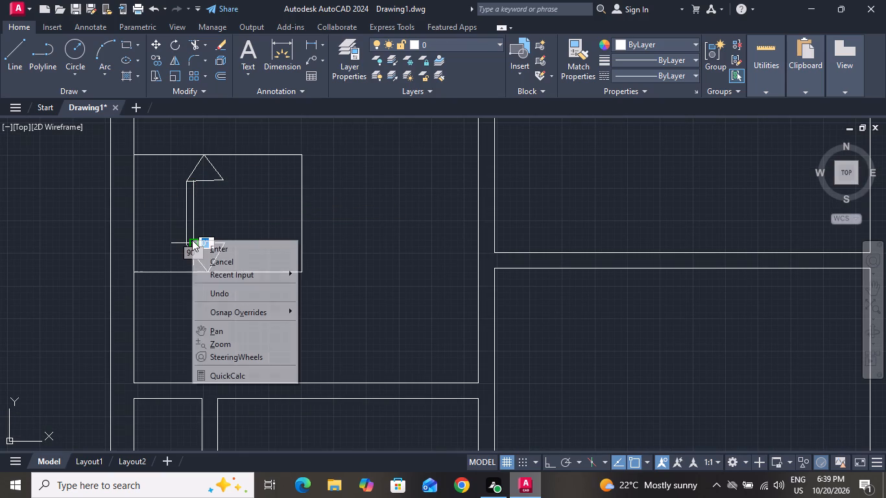
pyautogui.click(208, 259)
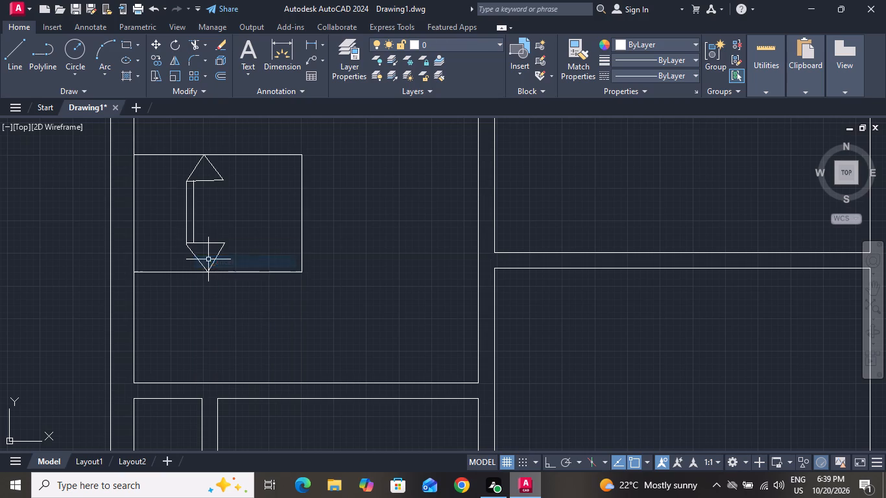
# Draw a small upright pillow rectangle inside the bed's upper wall-side corner, clear of the bed outline and vertical lines.
pyautogui.click(127, 40)
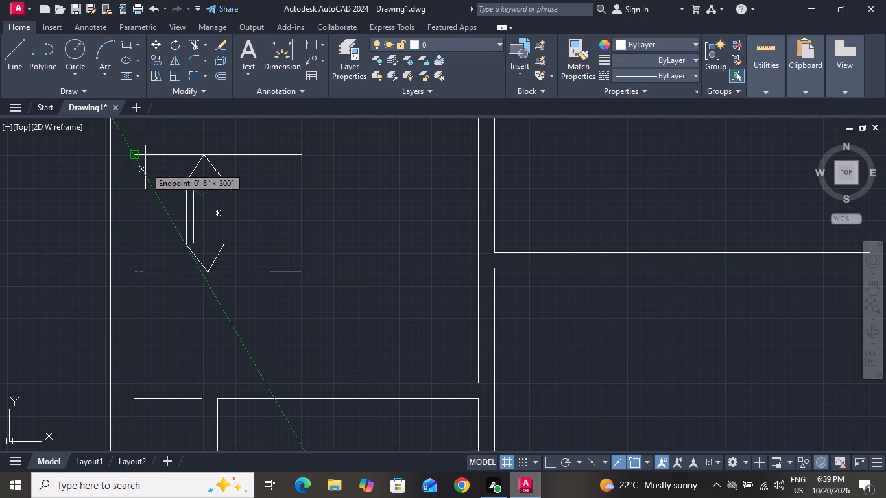
pyautogui.click(145, 169)
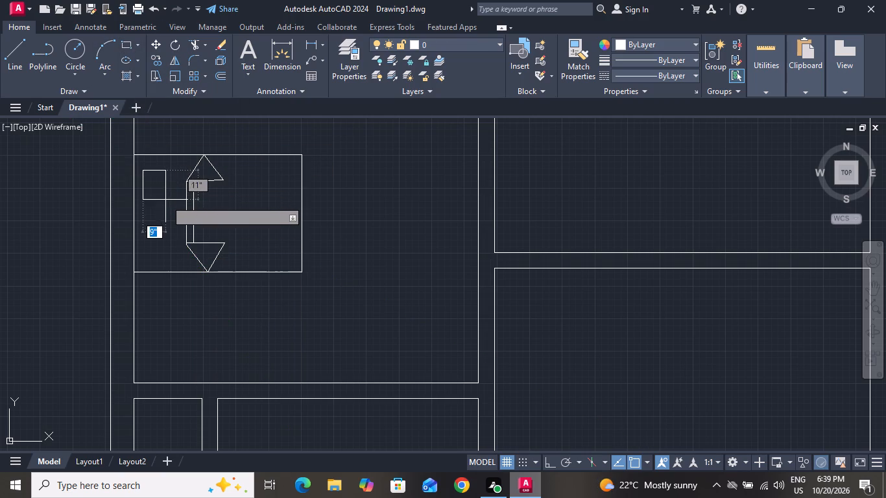
pyautogui.click(174, 209)
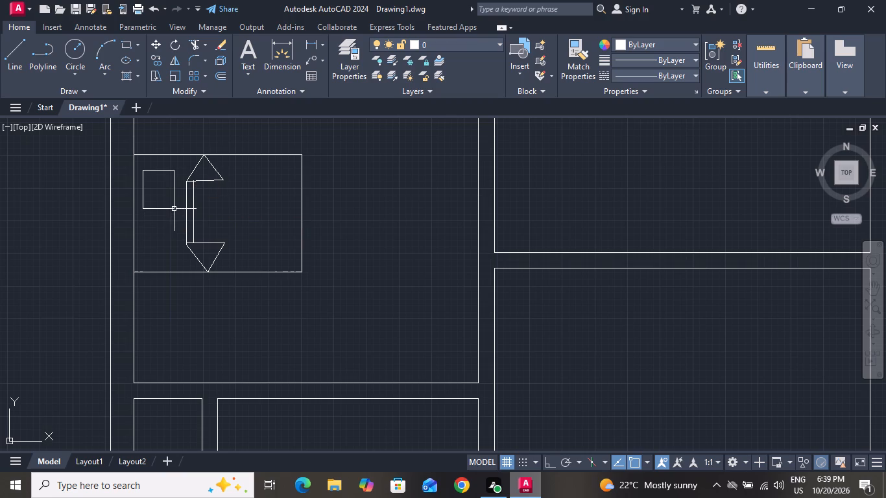
# Copy the pillow rectangle about 1'-8" straight down to make the second pillow.
pyautogui.click(174, 204)
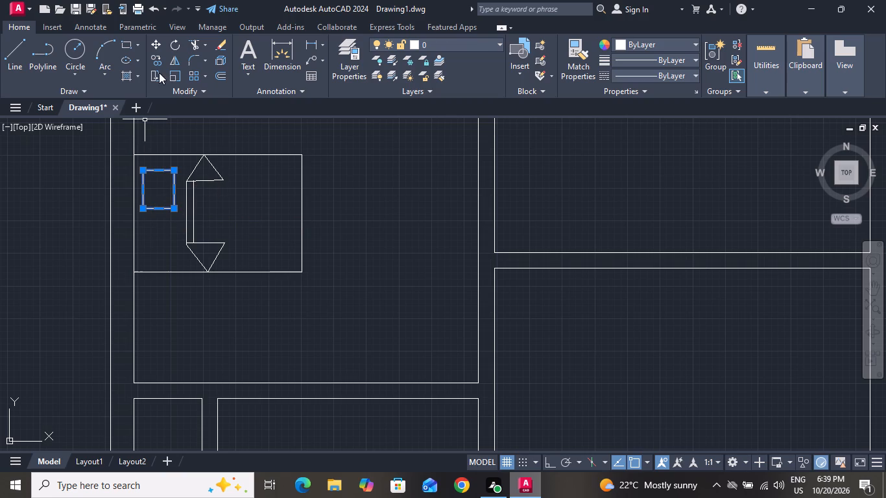
pyautogui.click(159, 55)
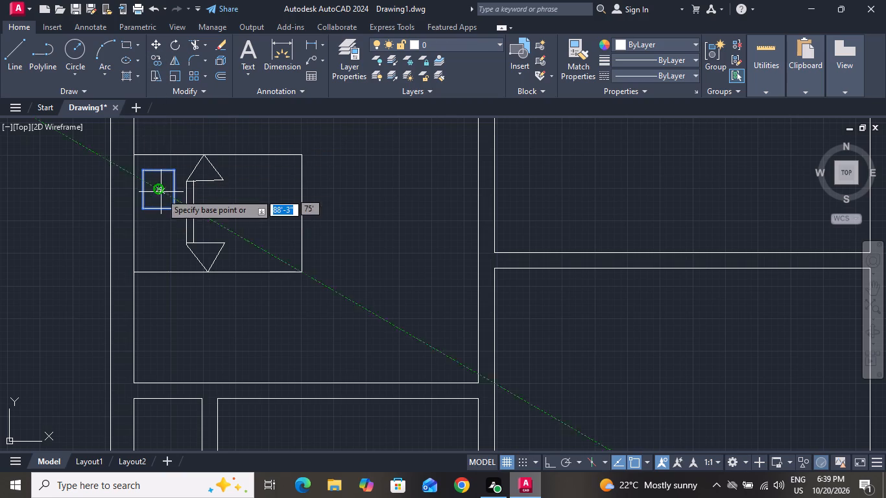
pyautogui.click(158, 211)
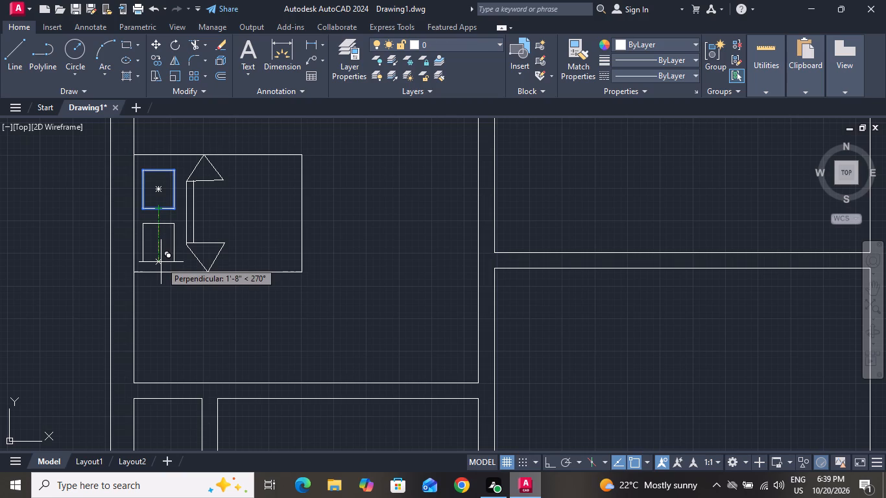
pyautogui.click(161, 262)
pyautogui.rightClick(233, 239)
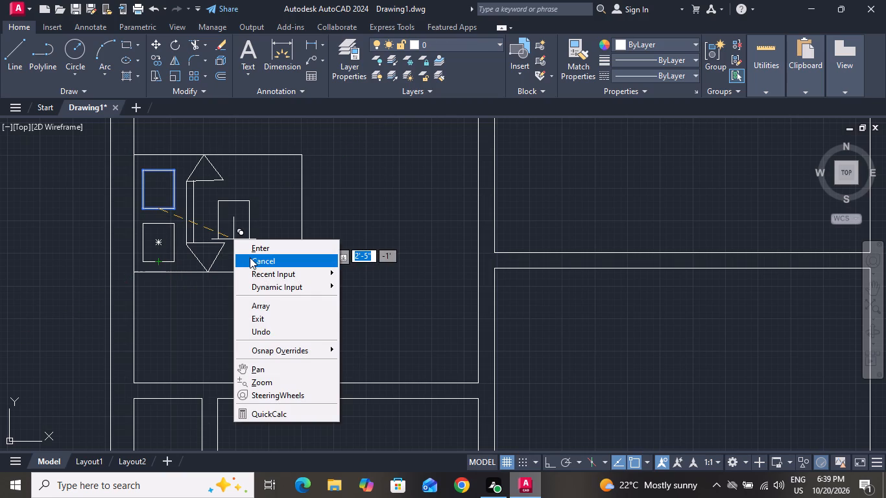
pyautogui.click(250, 257)
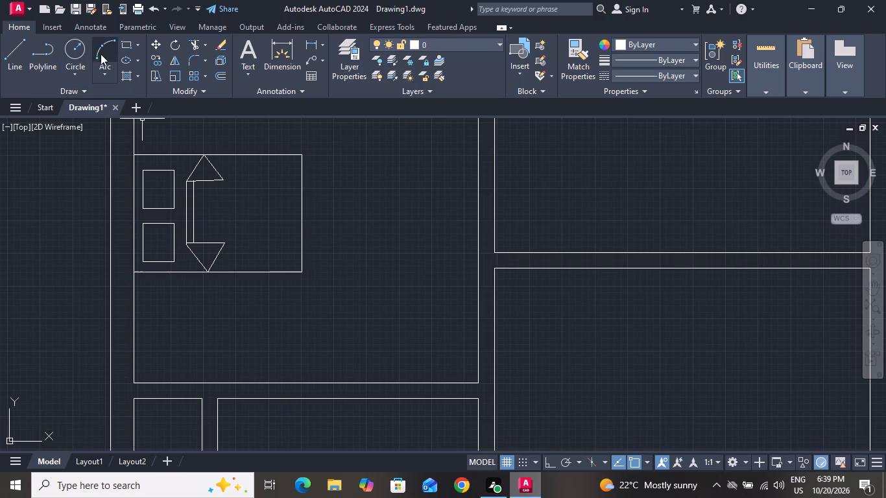
# Draw a narrow wardrobe rectangle about 6'-4" tall from the upper right corner of the bedroom, along its right wall.
pyautogui.click(128, 45)
pyautogui.keyDown('ctrl'); pyautogui.scroll(-3, 128, 45); pyautogui.keyUp('ctrl')
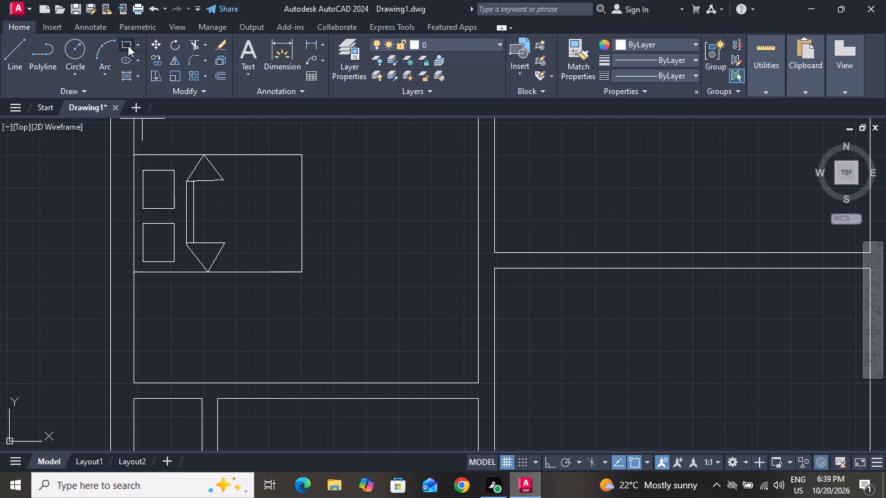
pyautogui.keyDown('ctrl'); pyautogui.scroll(-7, 128, 45); pyautogui.keyUp('ctrl')
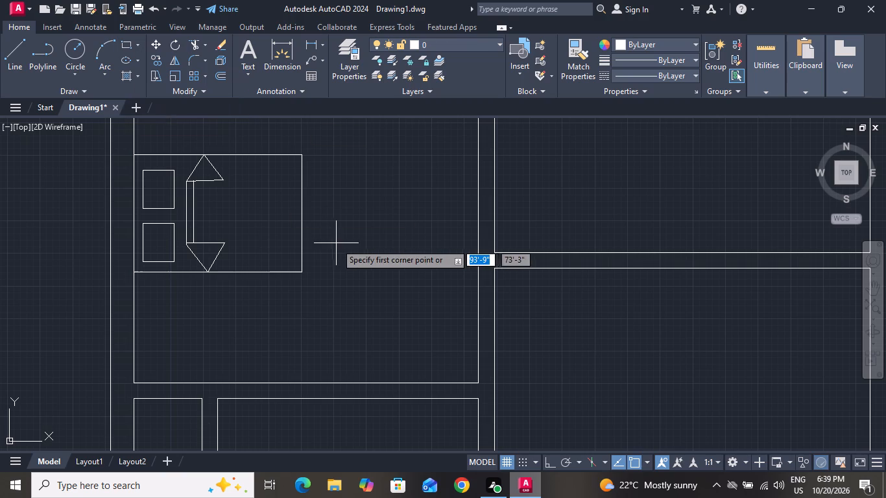
pyautogui.keyDown('ctrl'); pyautogui.scroll(-6, 337, 238); pyautogui.keyUp('ctrl')
pyautogui.keyDown('ctrl'); pyautogui.scroll(1, 337, 238); pyautogui.keyUp('ctrl')
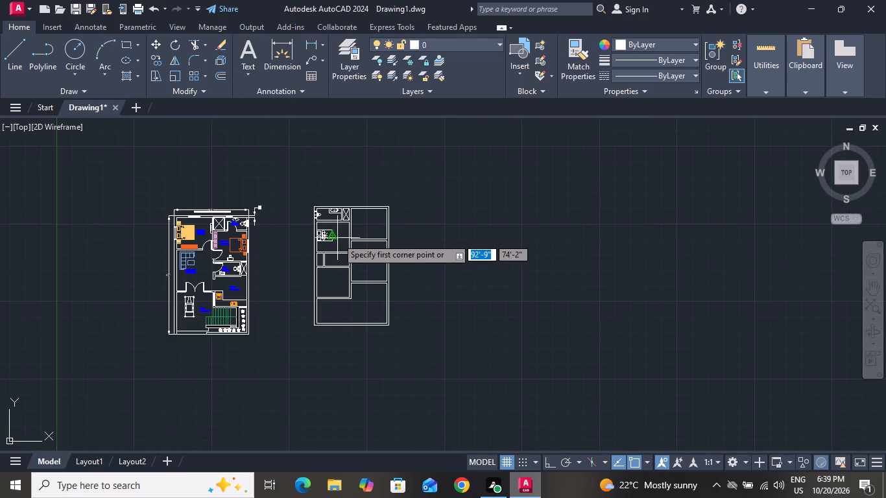
pyautogui.keyDown('ctrl'); pyautogui.scroll(1, 331, 217); pyautogui.keyUp('ctrl')
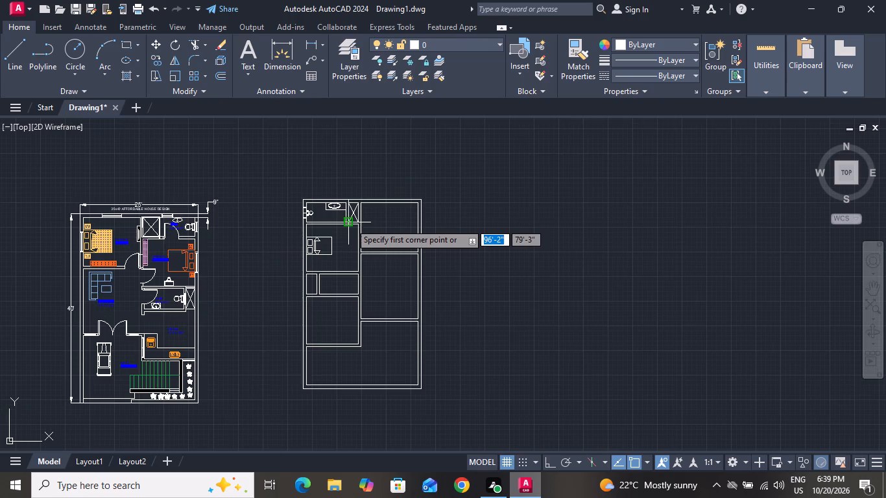
pyautogui.keyDown('ctrl'); pyautogui.scroll(4, 350, 223); pyautogui.keyUp('ctrl')
pyautogui.doubleClick(383, 230)
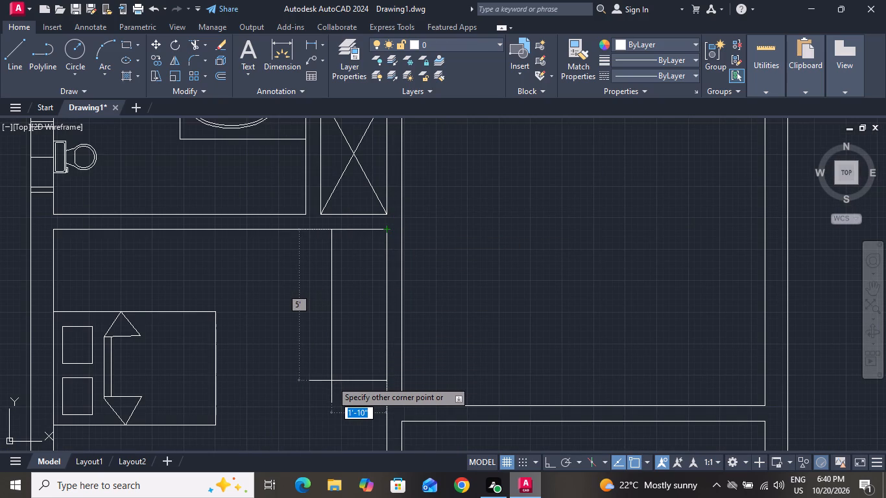
pyautogui.click(329, 421)
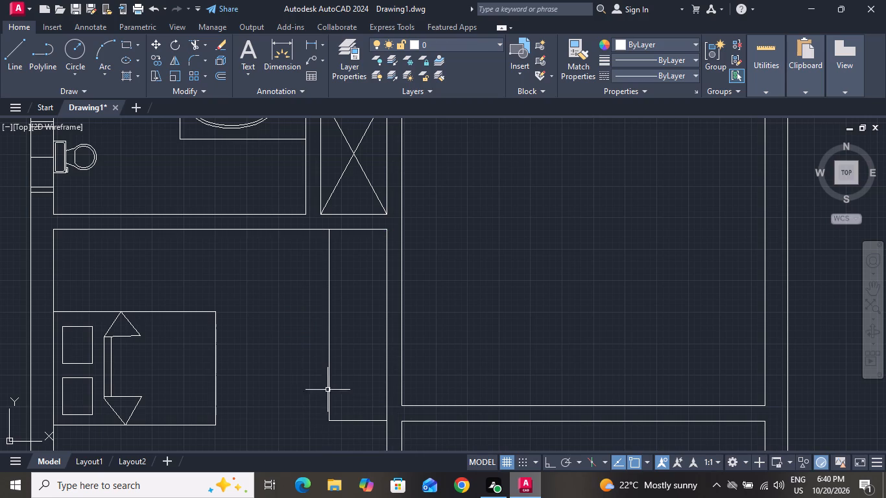
# Draw a vertical centre line through the wardrobe rectangle from the midpoint of its top edge to its bottom edge.
pyautogui.doubleClick(19, 37)
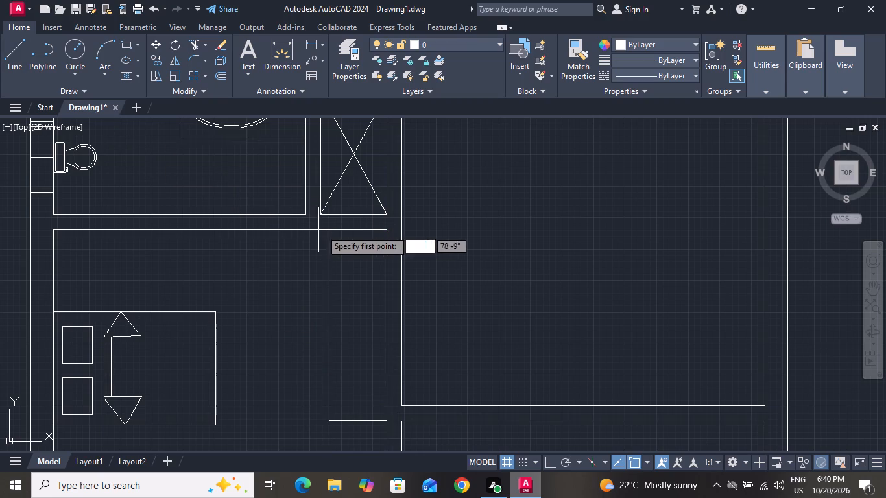
pyautogui.click(355, 228)
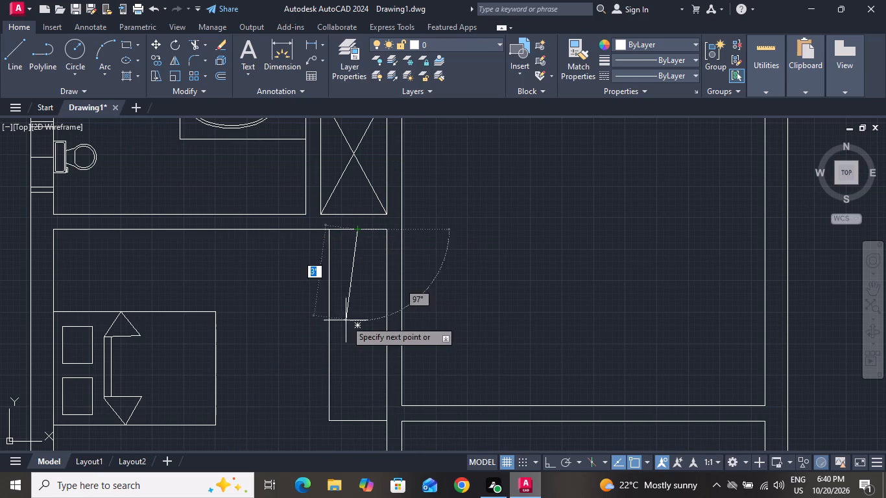
pyautogui.click(357, 419)
pyautogui.rightClick(357, 419)
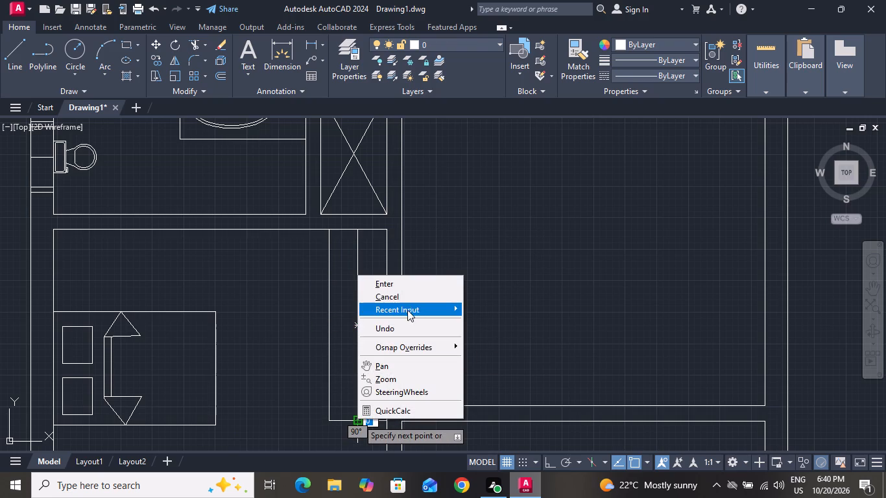
pyautogui.click(411, 299)
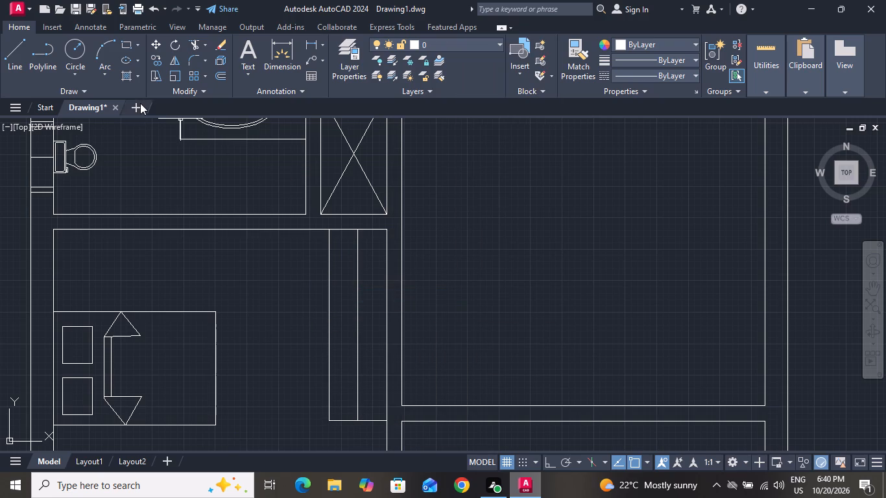
# Draw a short horizontal line about 1'-2" long across the wardrobe's centre line, just below its top edge.
pyautogui.click(21, 44)
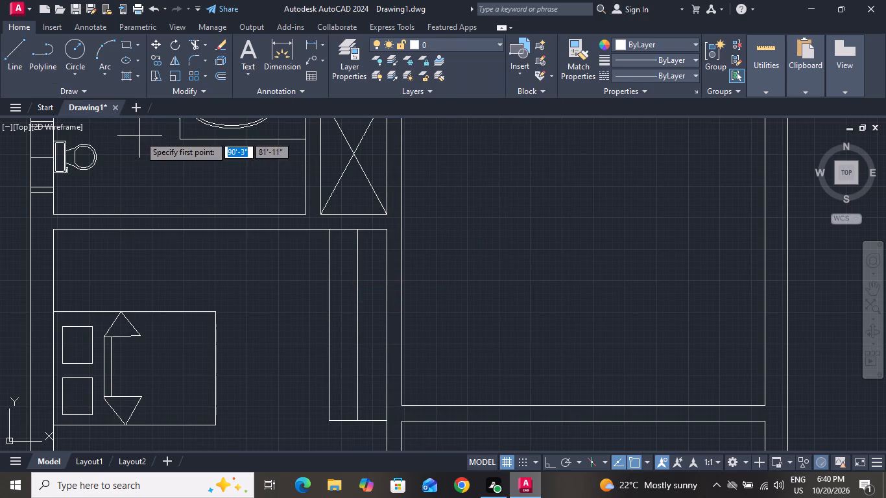
pyautogui.click(341, 243)
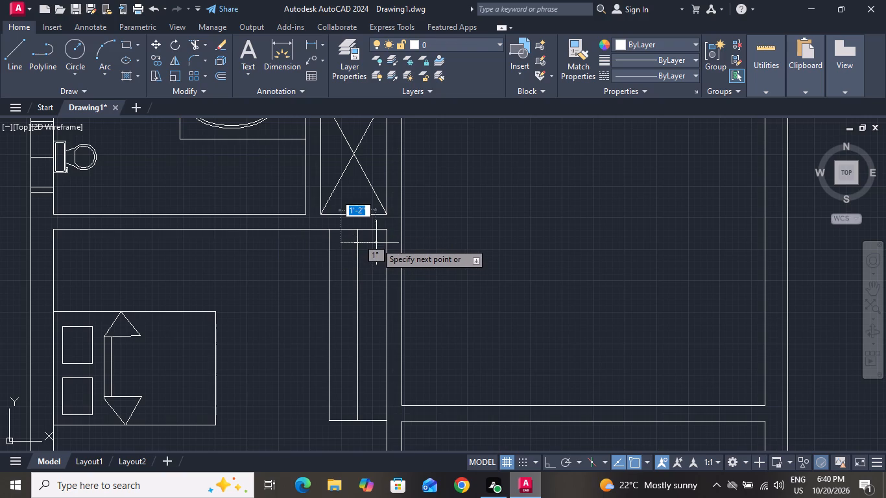
pyautogui.click(376, 243)
pyautogui.rightClick(376, 243)
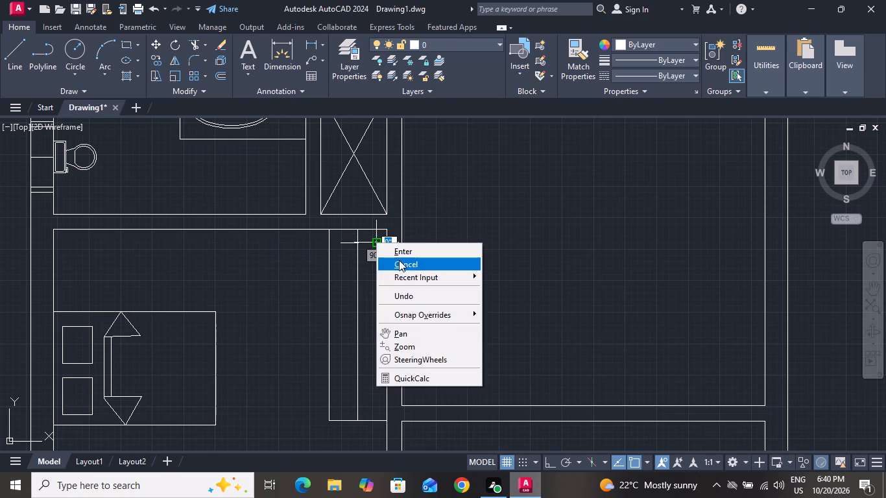
pyautogui.click(399, 260)
pyautogui.click(399, 260)
# Offset the short horizontal wardrobe line downward at 3" spacing, each from the previous copy, to make the first three copies.
pyautogui.write('O')
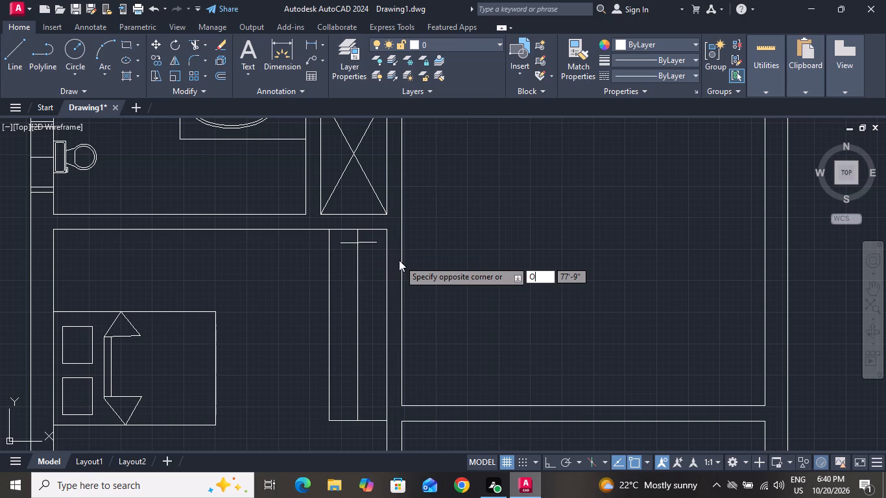
pyautogui.press('space')
pyautogui.press('3')
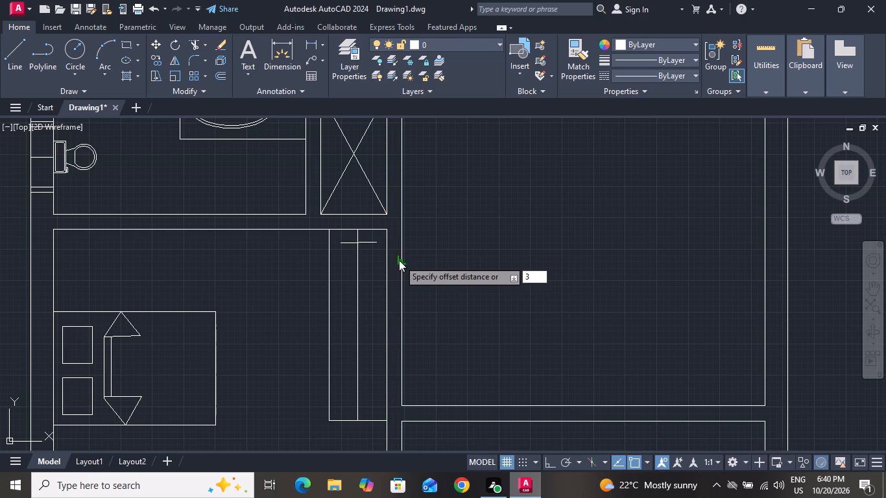
pyautogui.hotkey('shift', '"')
pyautogui.press('Return')
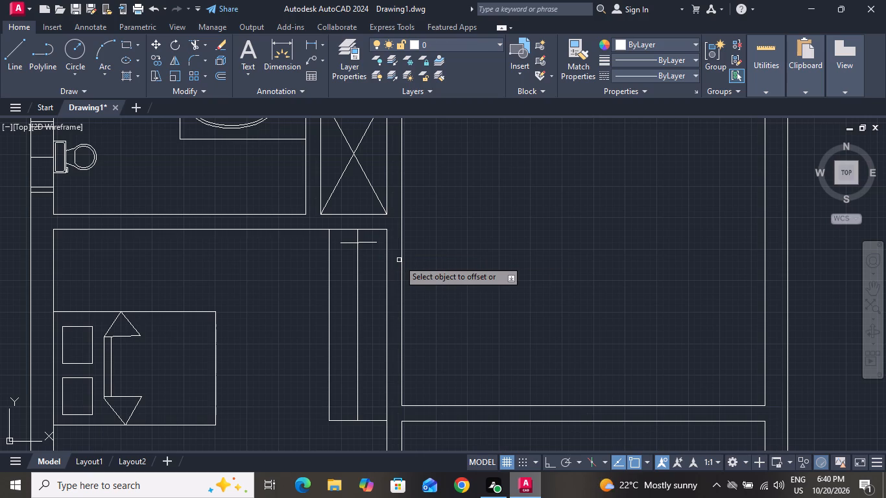
pyautogui.click(350, 244)
pyautogui.moveTo(357, 269); pyautogui.dragTo(352, 252)
pyautogui.click(352, 252)
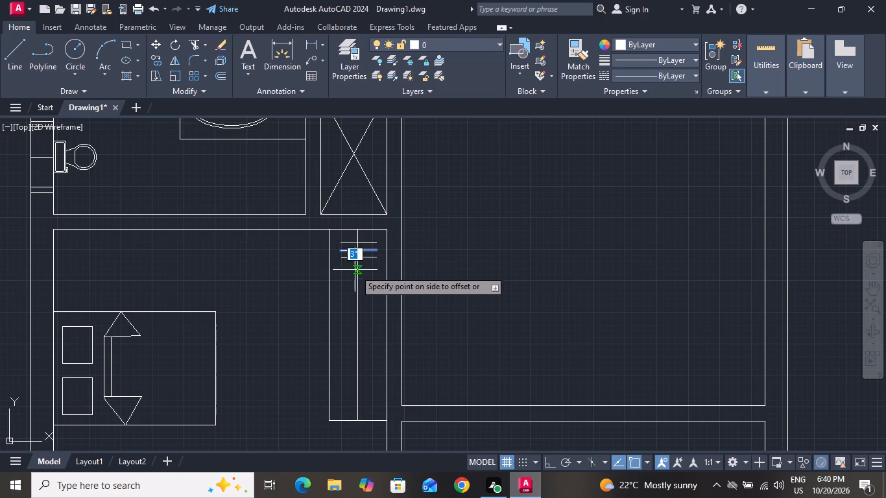
pyautogui.moveTo(355, 272); pyautogui.dragTo(351, 258)
pyautogui.click(351, 258)
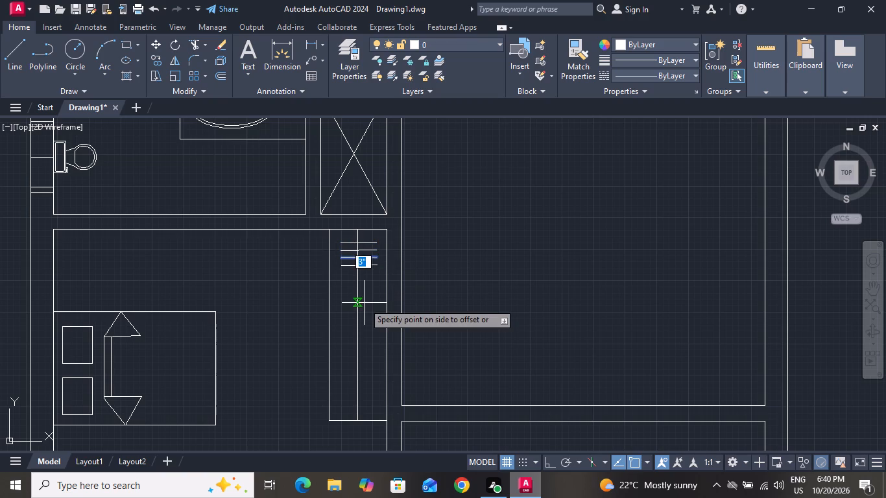
pyautogui.click(364, 303)
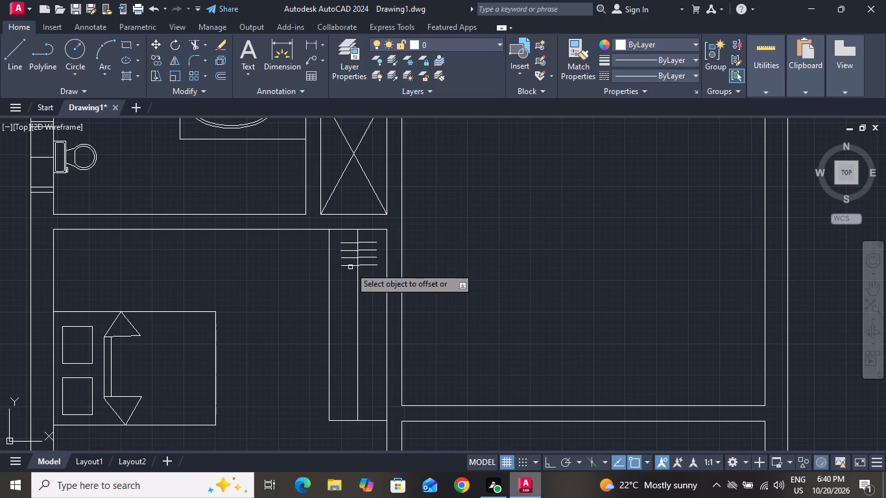
# Continue the 3" offsets downward from the lowest short line, adding five more hanger lines in the wardrobe's upper half.
pyautogui.click(350, 267)
pyautogui.moveTo(354, 285); pyautogui.dragTo(352, 274)
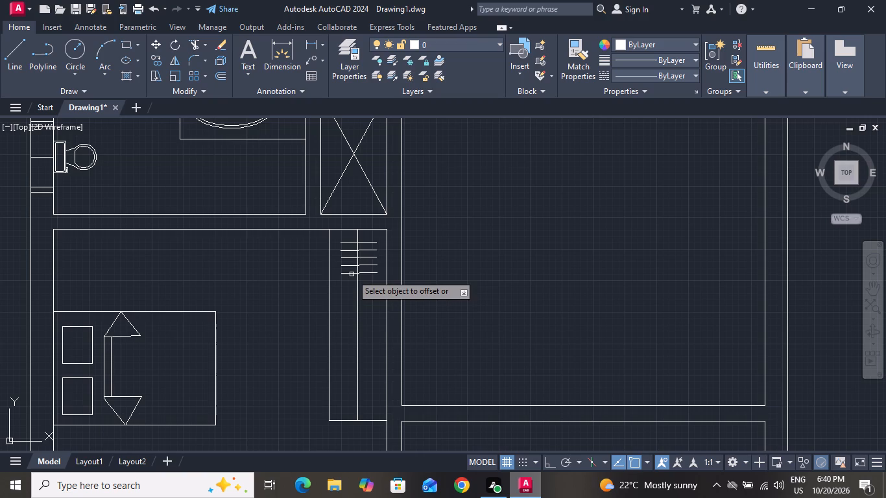
pyautogui.click(352, 274)
pyautogui.moveTo(359, 306); pyautogui.dragTo(355, 292)
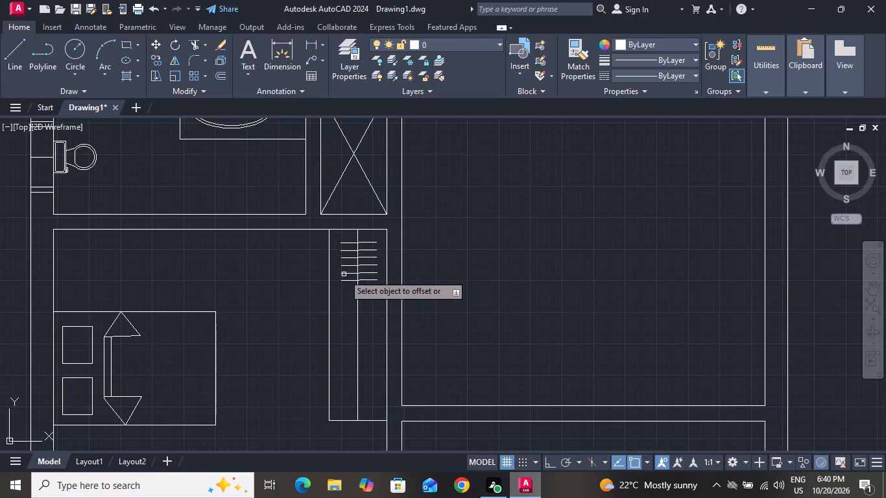
pyautogui.click(347, 280)
pyautogui.click(352, 306)
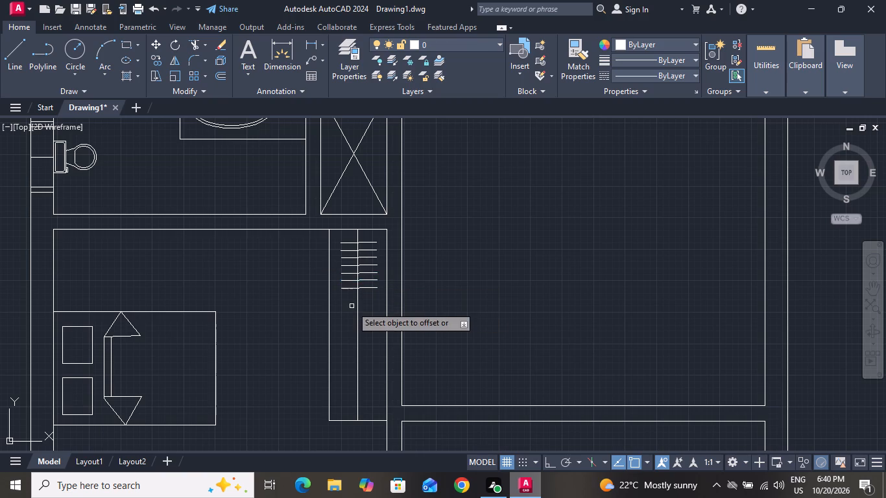
pyautogui.click(351, 288)
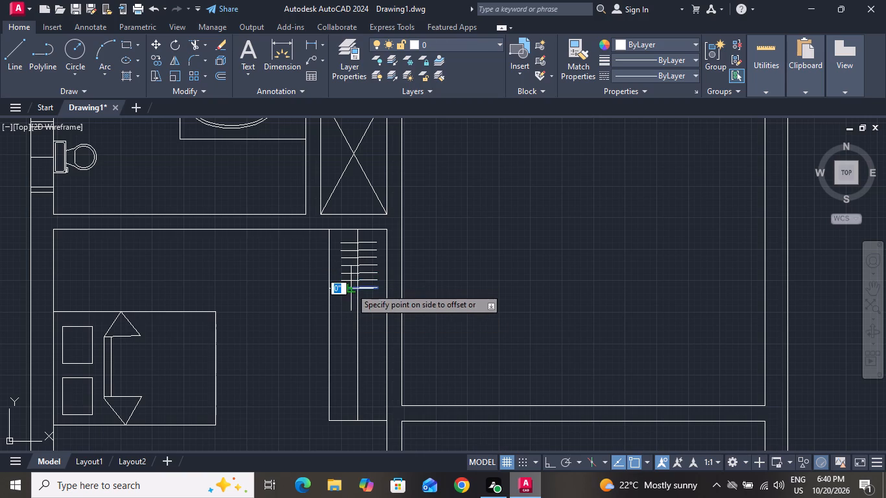
pyautogui.moveTo(353, 326); pyautogui.dragTo(348, 300)
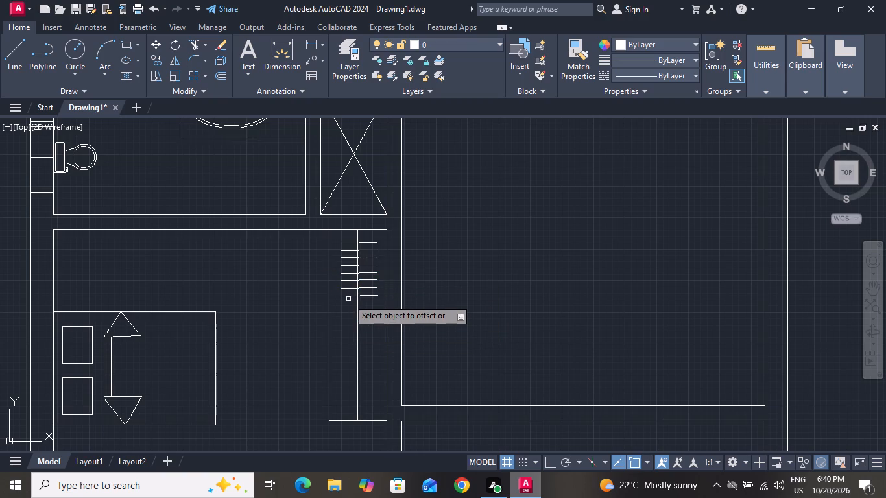
pyautogui.click(348, 299)
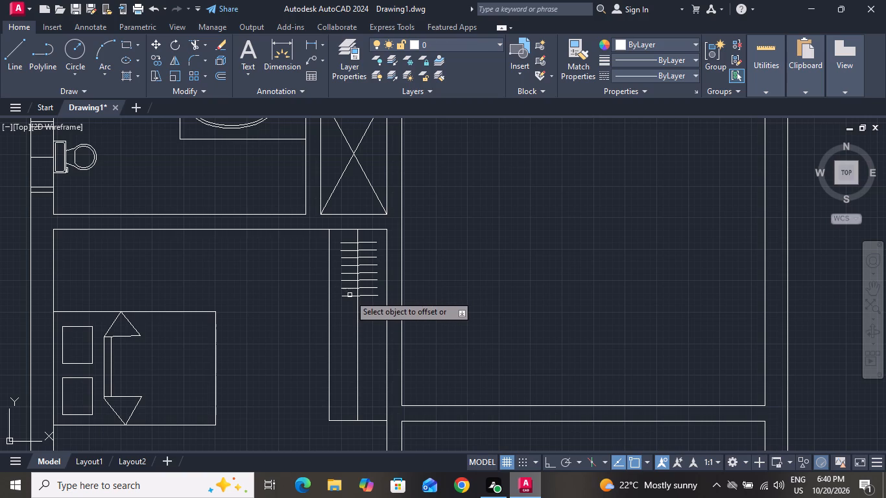
pyautogui.click(350, 295)
pyautogui.click(353, 320)
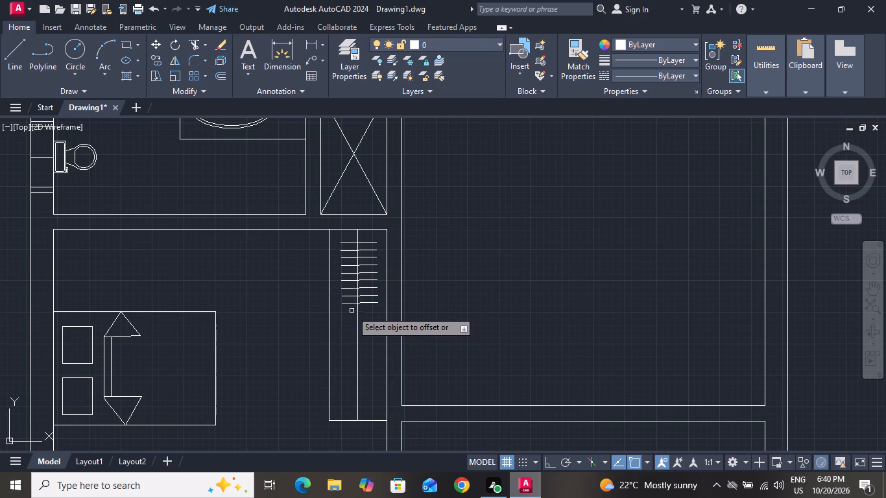
# Add five more hanger lines through the wardrobe's middle, each offset 3" below the previous one.
pyautogui.click(350, 305)
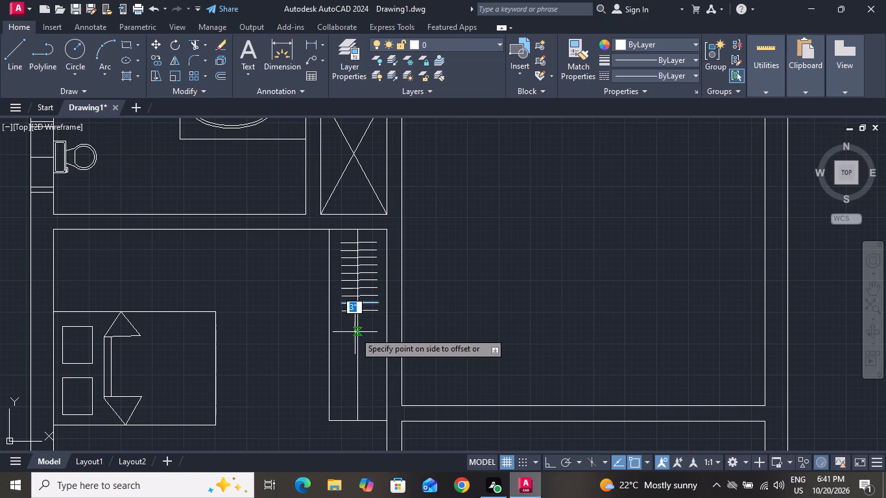
pyautogui.click(355, 332)
pyautogui.doubleClick(351, 312)
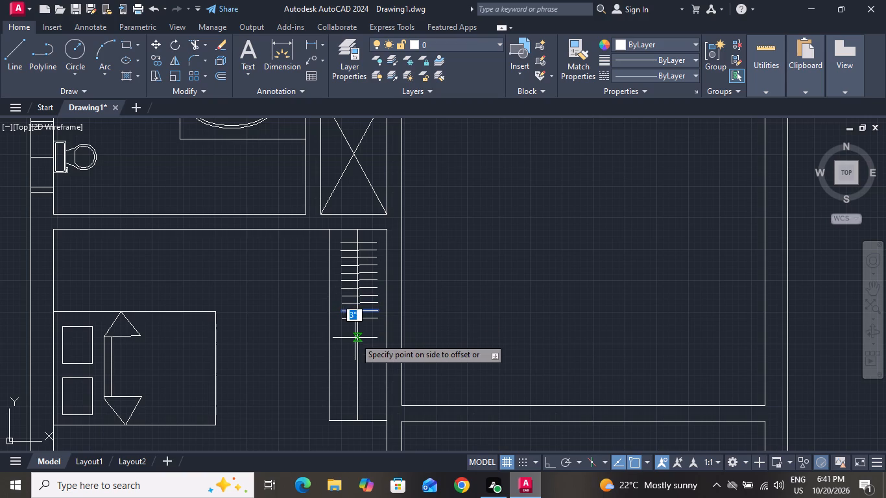
pyautogui.click(355, 338)
pyautogui.click(350, 320)
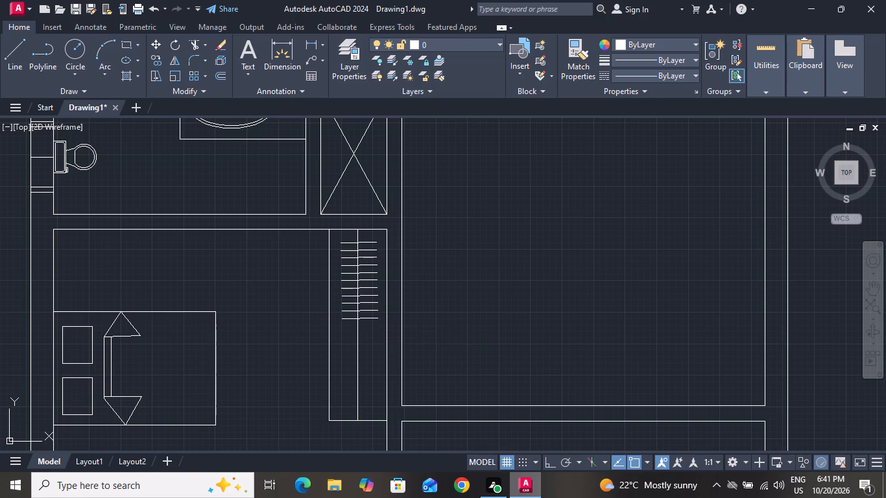
pyautogui.click(352, 336)
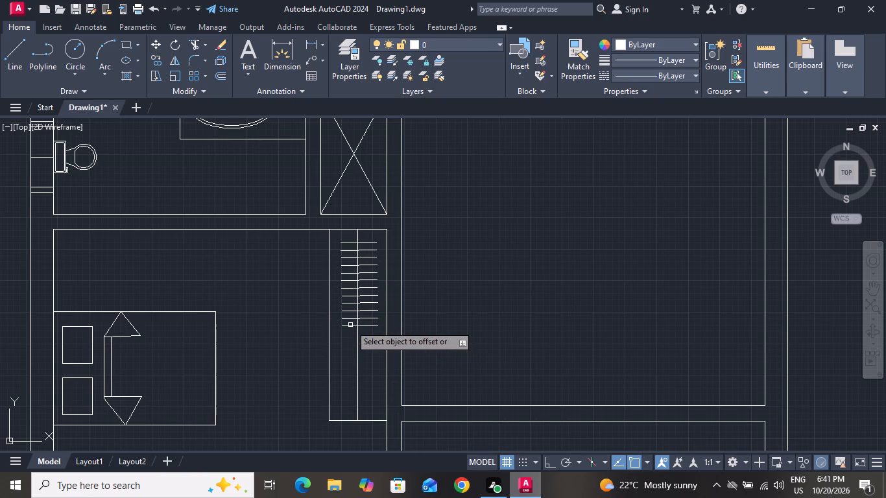
pyautogui.click(351, 326)
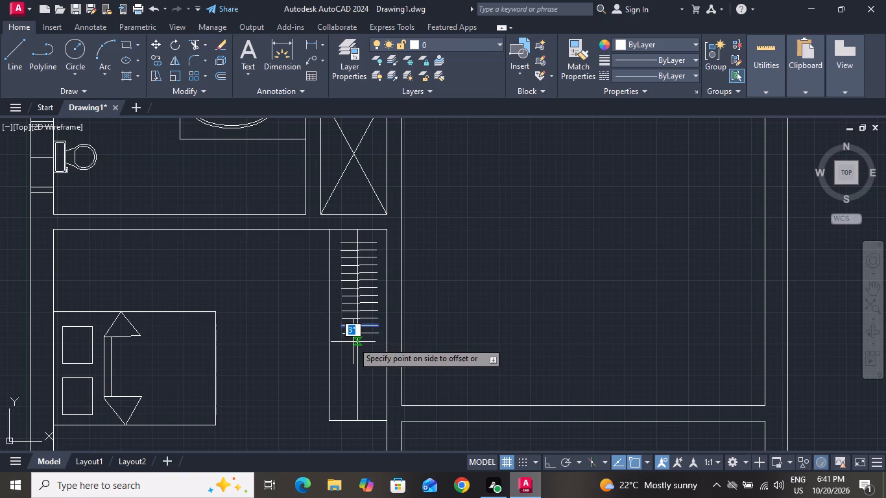
pyautogui.click(353, 342)
pyautogui.click(352, 335)
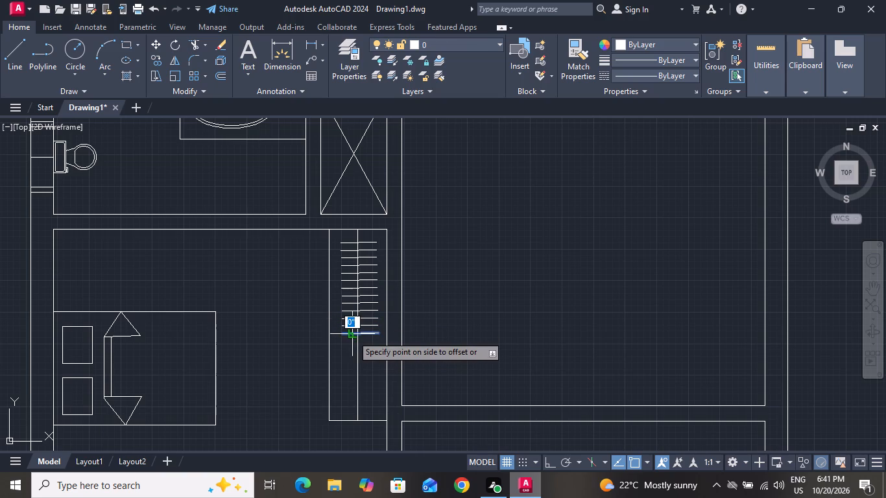
pyautogui.click(352, 346)
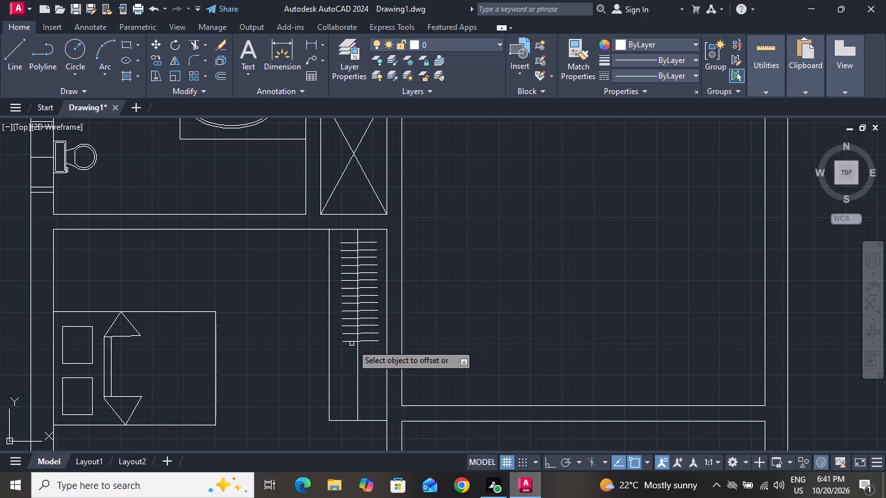
# Offset five more hanger lines down the wardrobe's lower half, each 3" below the last.
pyautogui.click(352, 344)
pyautogui.click(351, 343)
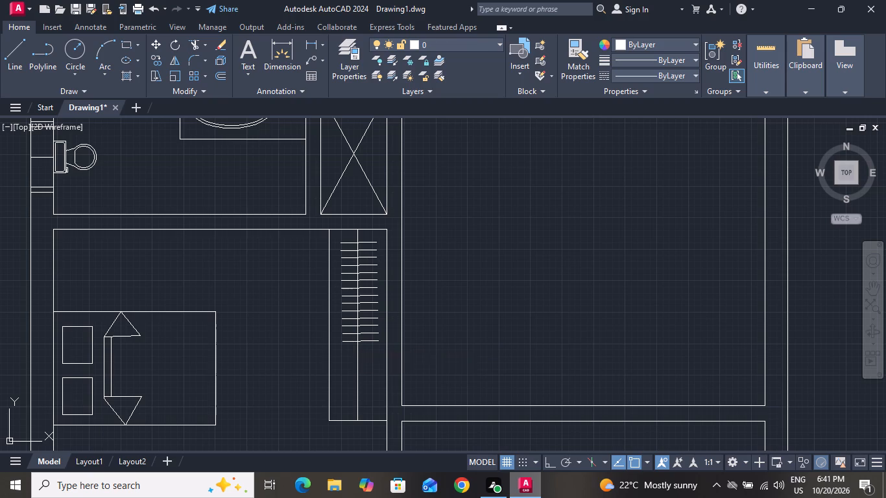
pyautogui.moveTo(351, 362); pyautogui.dragTo(350, 350)
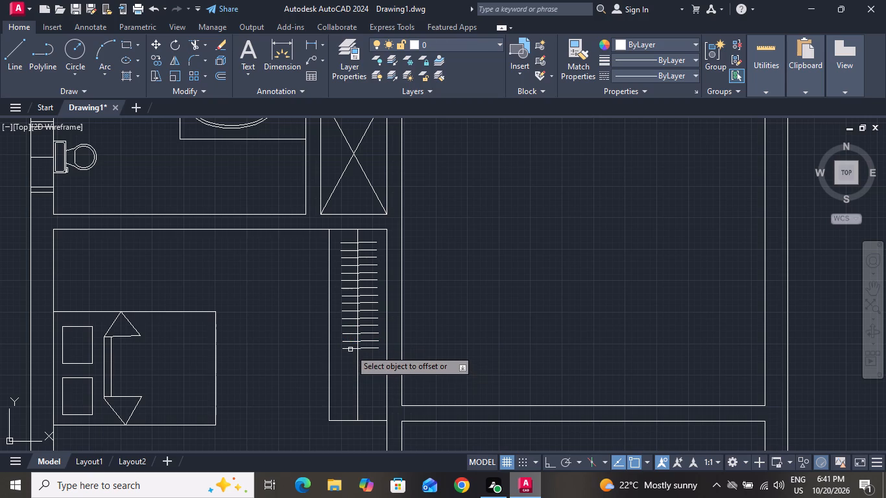
pyautogui.click(350, 350)
pyautogui.moveTo(352, 372); pyautogui.dragTo(350, 361)
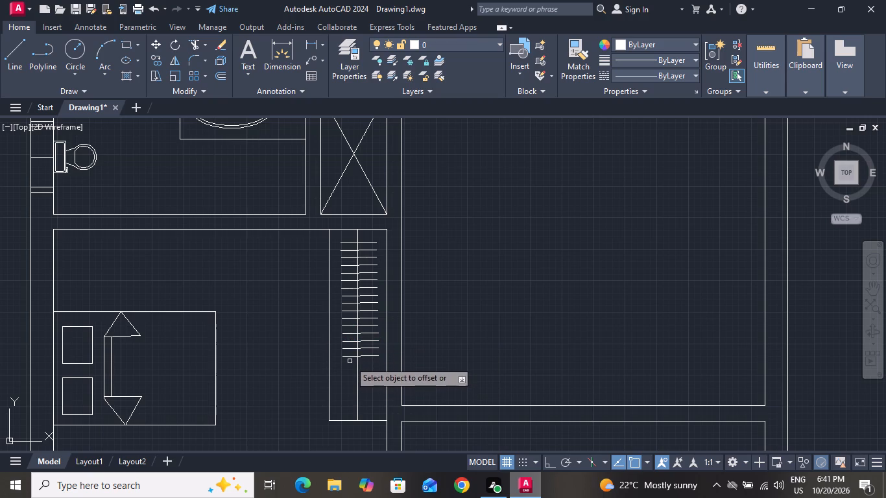
pyautogui.moveTo(350, 361); pyautogui.dragTo(352, 357)
pyautogui.click(352, 357)
pyautogui.moveTo(352, 385); pyautogui.dragTo(350, 366)
pyautogui.click(350, 366)
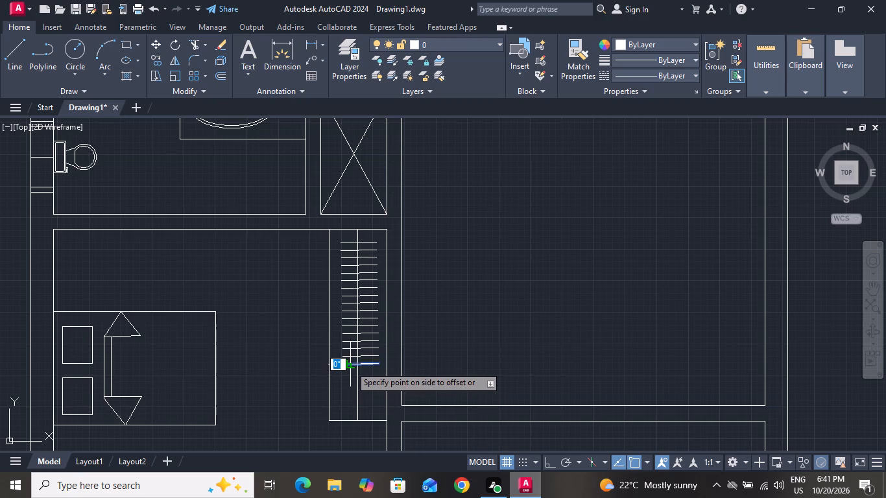
pyautogui.click(352, 383)
pyautogui.click(352, 373)
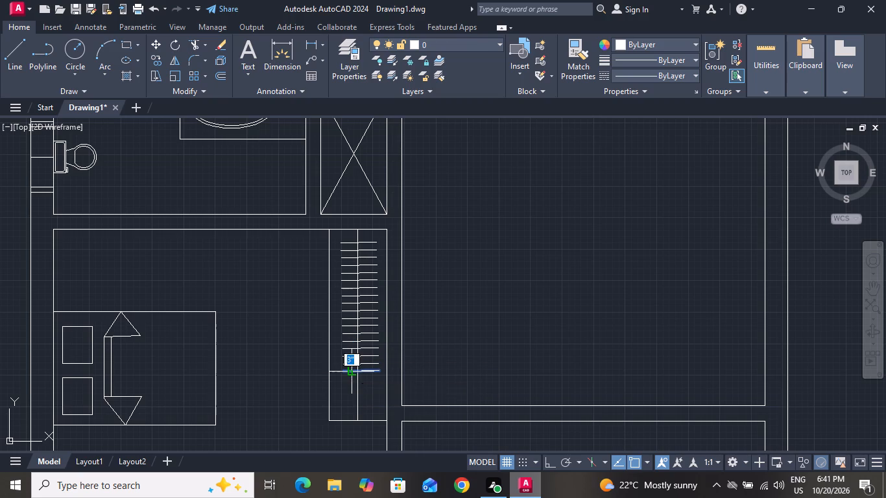
pyautogui.moveTo(355, 397); pyautogui.dragTo(350, 383)
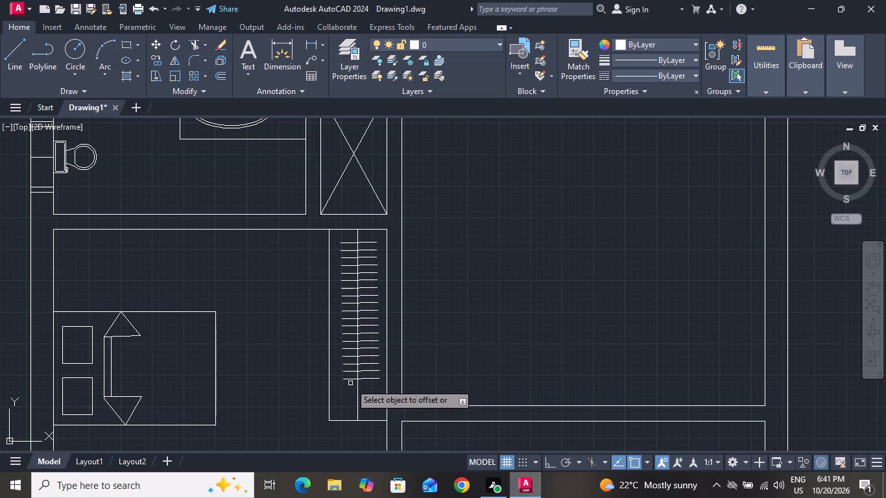
# Offset the last four hanger lines 3" apart down to just above the wardrobe's bottom edge, and end the Offset command.
pyautogui.moveTo(350, 383); pyautogui.dragTo(350, 379)
pyautogui.click(350, 379)
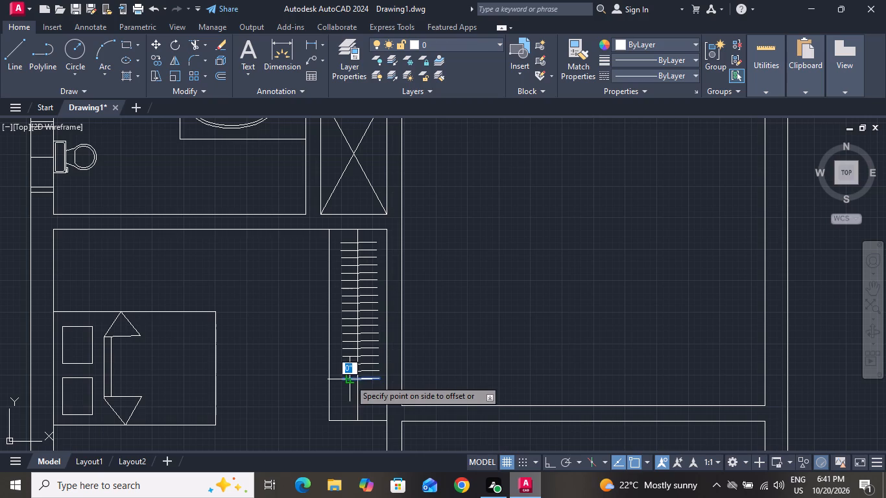
pyautogui.click(350, 393)
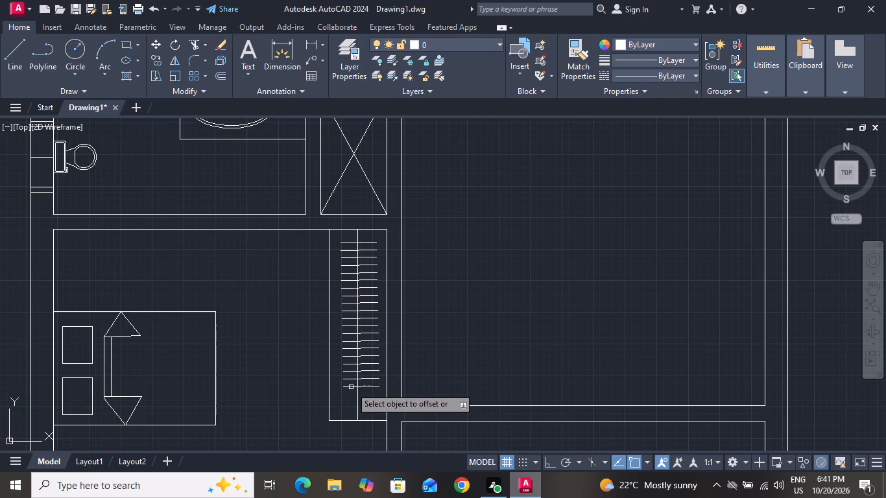
pyautogui.click(351, 387)
pyautogui.moveTo(355, 407); pyautogui.dragTo(352, 399)
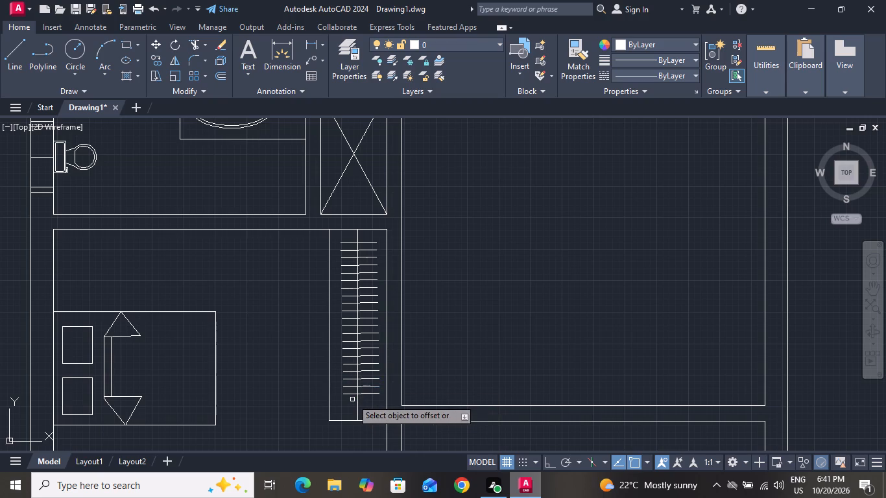
pyautogui.moveTo(352, 399); pyautogui.dragTo(352, 395)
pyautogui.click(352, 395)
pyautogui.click(353, 409)
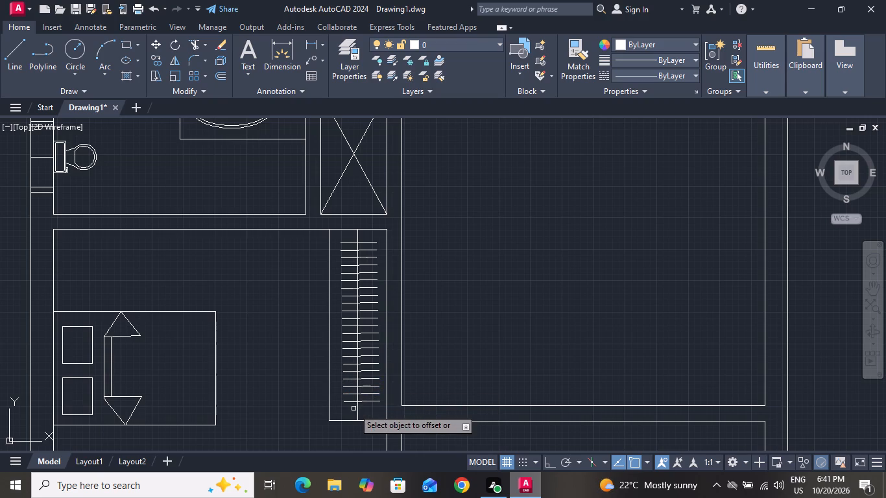
pyautogui.click(350, 402)
pyautogui.click(351, 413)
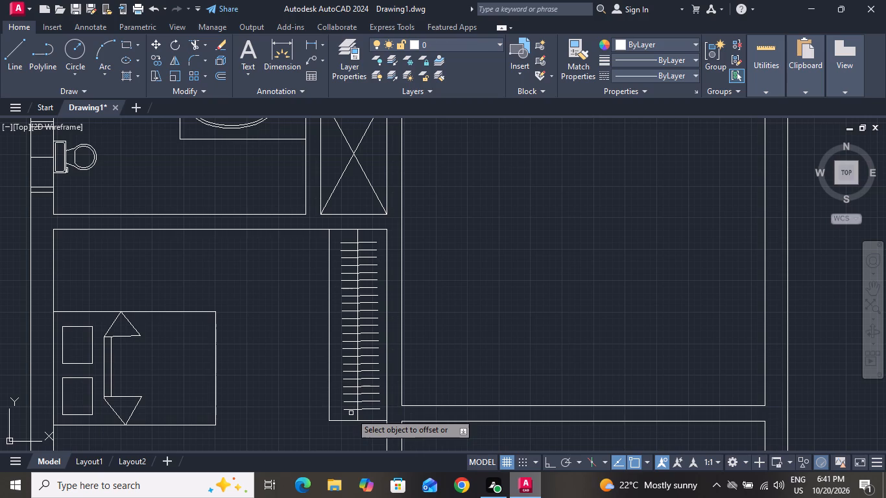
pyautogui.rightClick(351, 413)
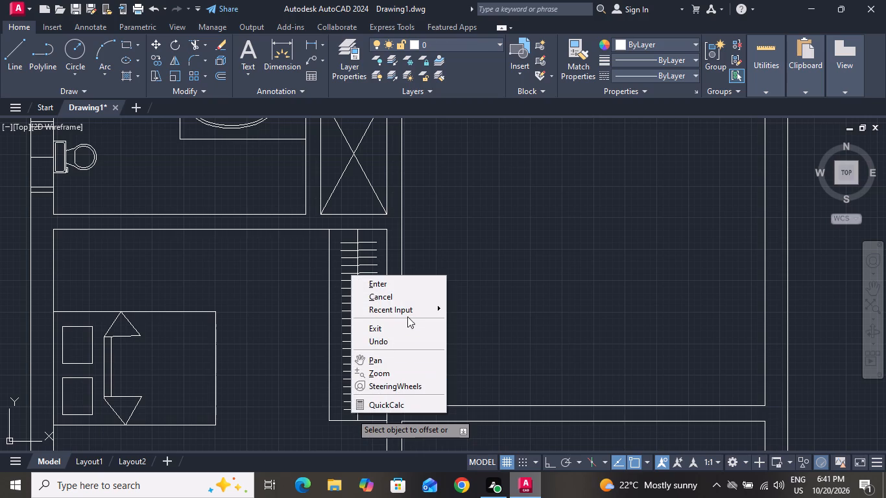
# Draw a shallow cabinet rectangle about 4'-7" wide against the bedroom's bottom wall, below the bed.
pyautogui.click(398, 296)
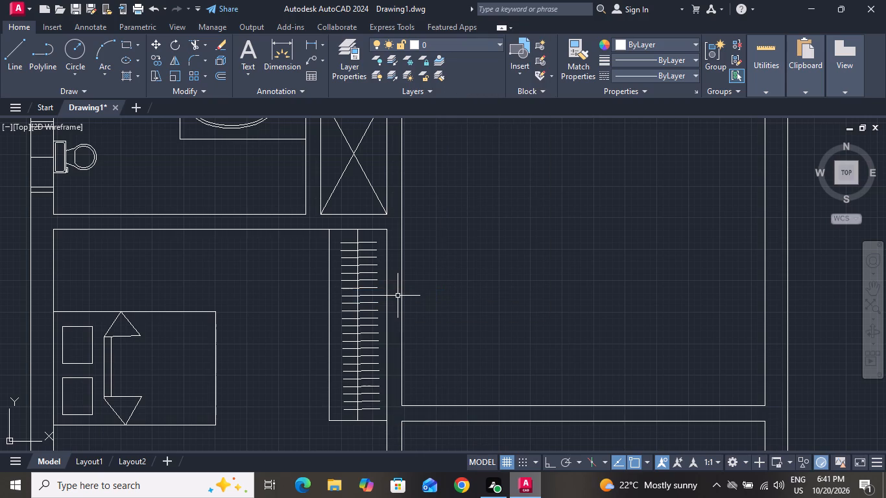
pyautogui.keyDown('ctrl'); pyautogui.scroll(-2, 398, 296); pyautogui.keyUp('ctrl')
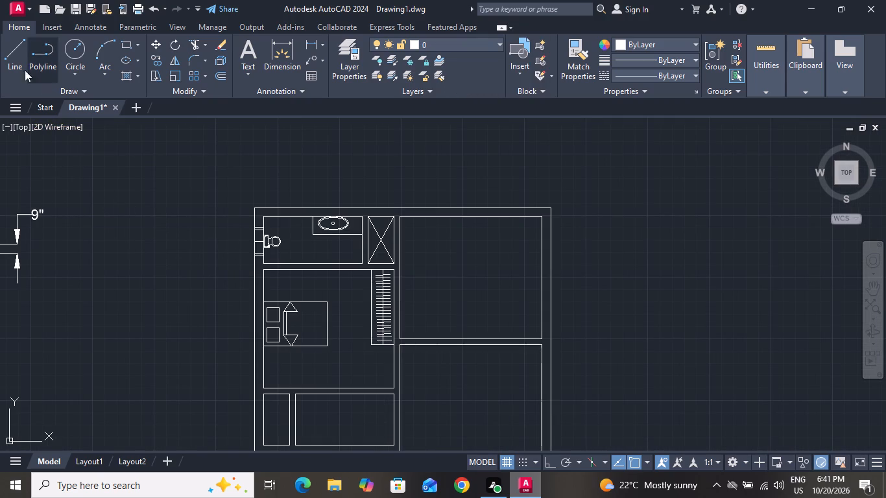
pyautogui.click(121, 45)
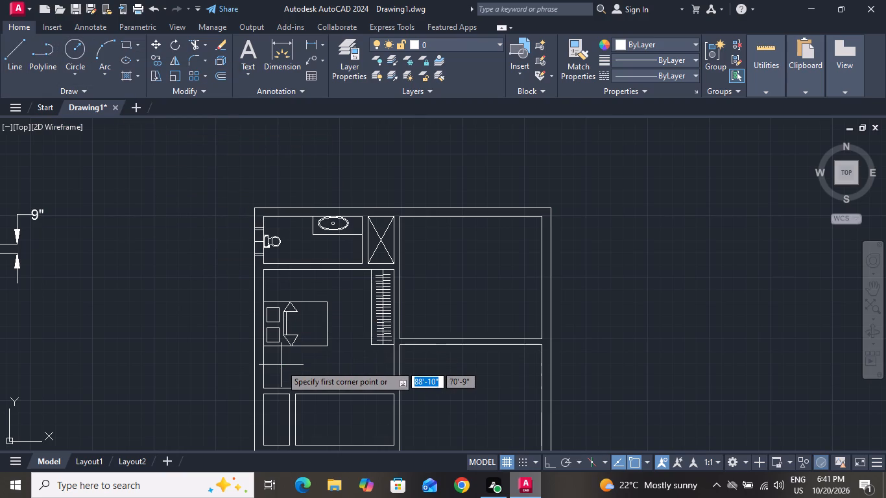
pyautogui.keyDown('ctrl'); pyautogui.scroll(1, 281, 365); pyautogui.keyUp('ctrl')
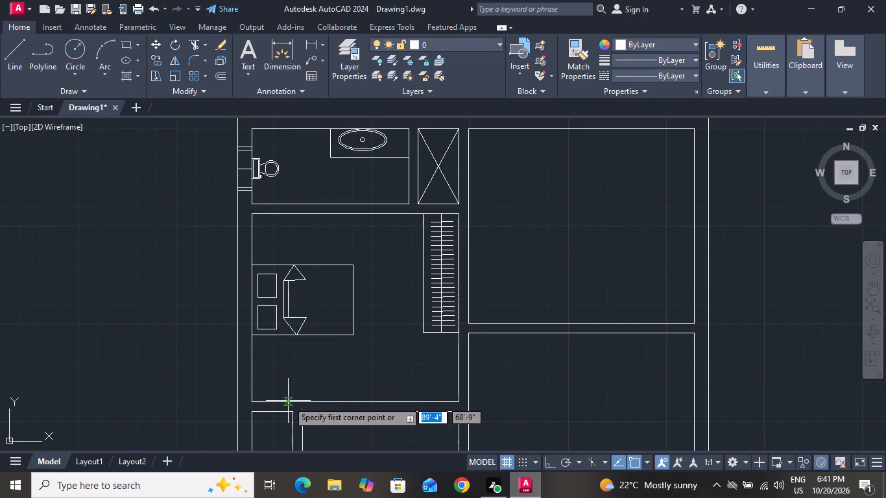
pyautogui.click(288, 401)
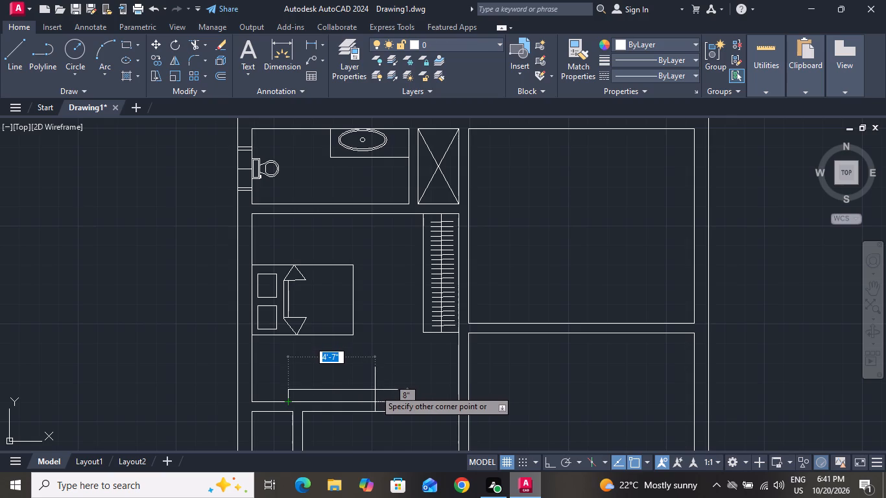
pyautogui.click(375, 386)
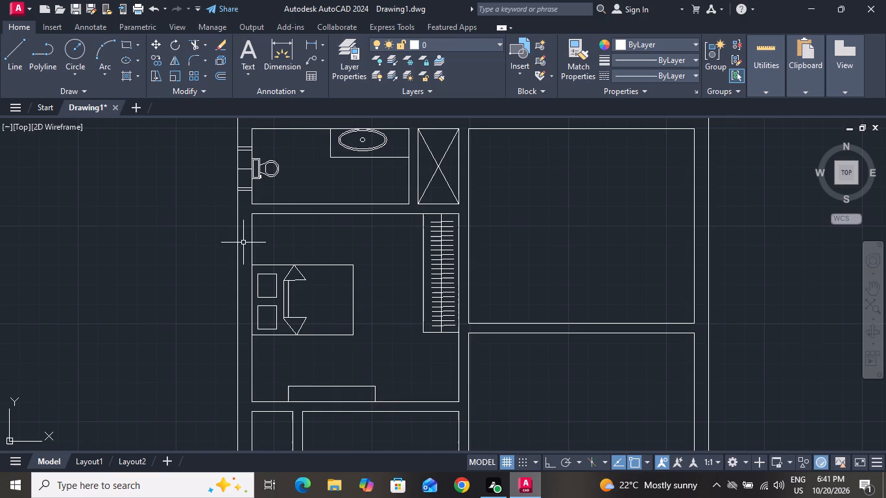
# Draw a thin rectangle about 3'-8" by 1" inside the cabinet at the bedroom's bottom wall as the TV screen.
pyautogui.click(126, 40)
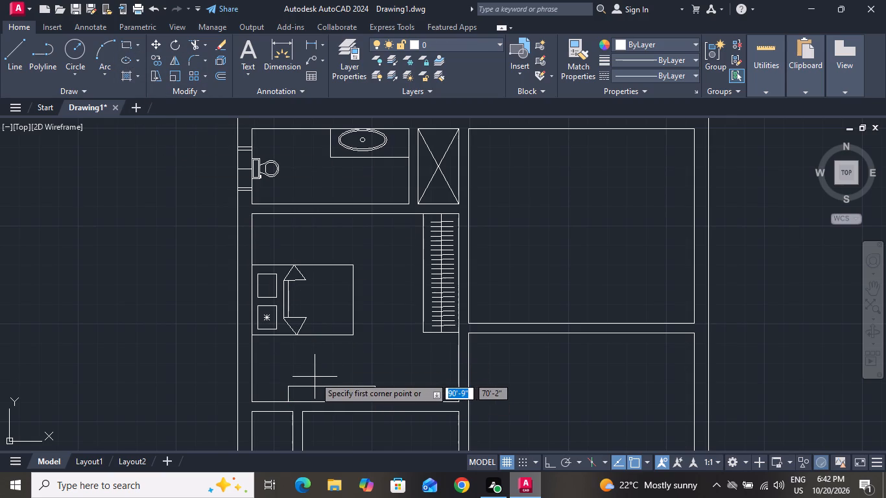
pyautogui.keyDown('ctrl'); pyautogui.scroll(1, 318, 404); pyautogui.keyUp('ctrl')
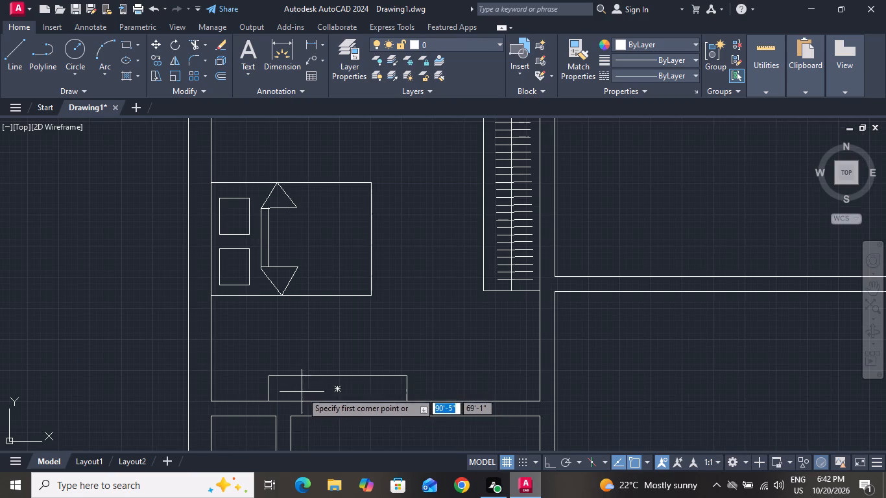
pyautogui.click(285, 387)
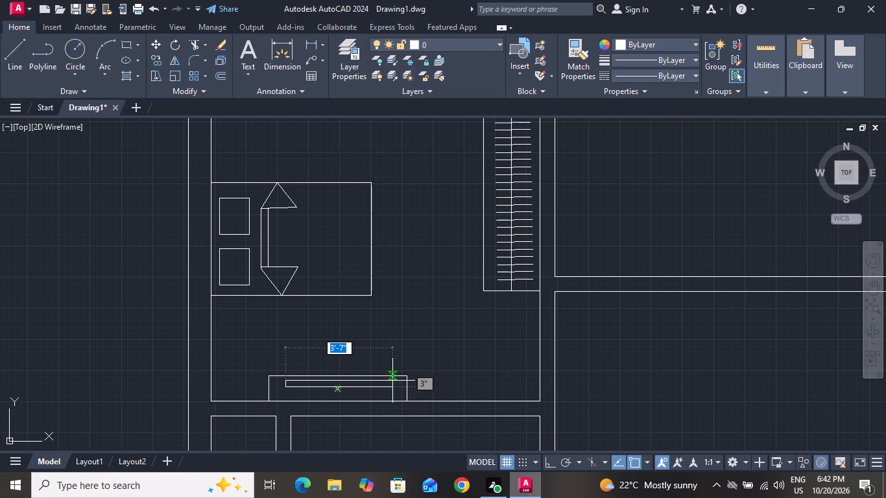
pyautogui.keyDown('ctrl'); pyautogui.scroll(1, 392, 381); pyautogui.keyUp('ctrl')
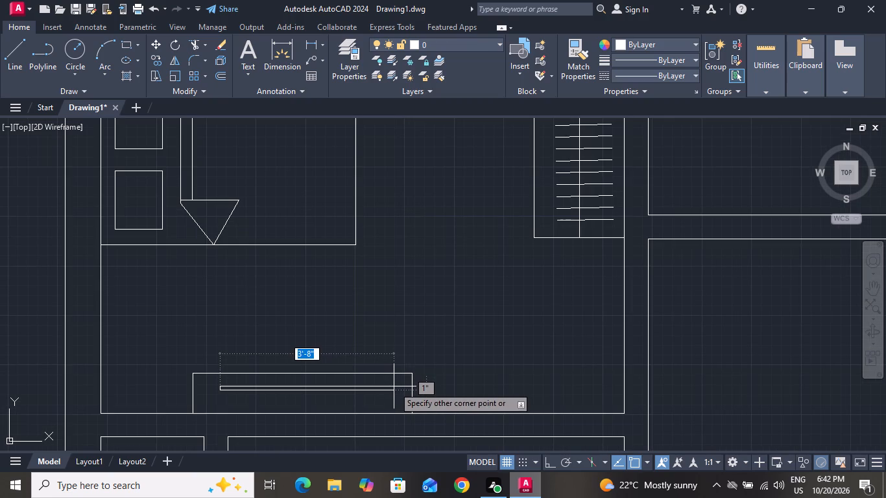
pyautogui.click(394, 386)
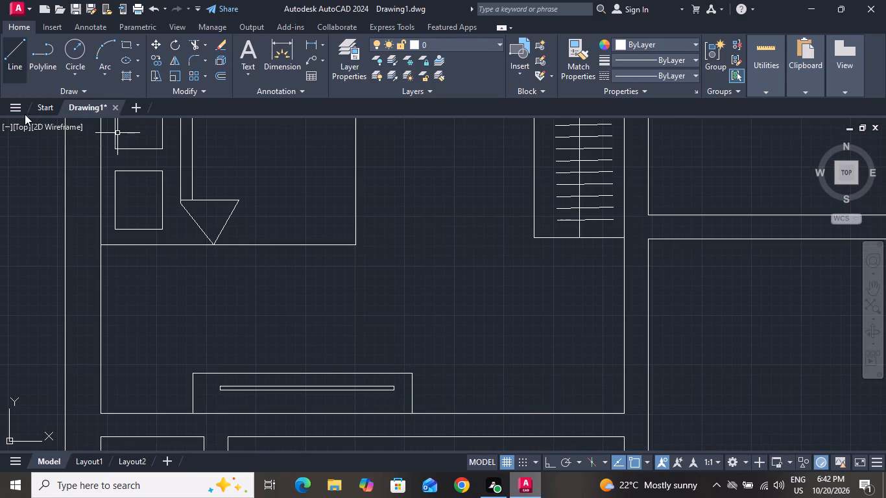
# Draw the TV's back below the thin rectangle with lines: two slanted sides about 3" long joined by a horizontal base about 3'-3" long.
pyautogui.click(9, 57)
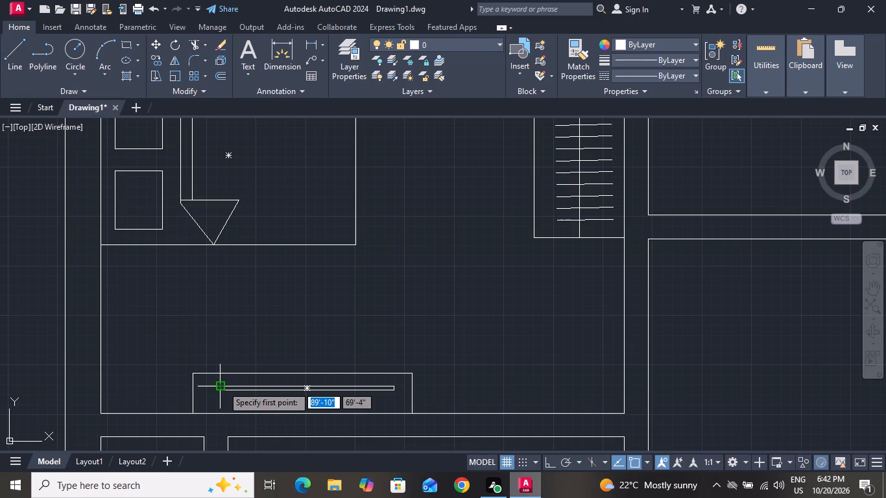
pyautogui.keyDown('ctrl'); pyautogui.scroll(1, 222, 386); pyautogui.keyUp('ctrl')
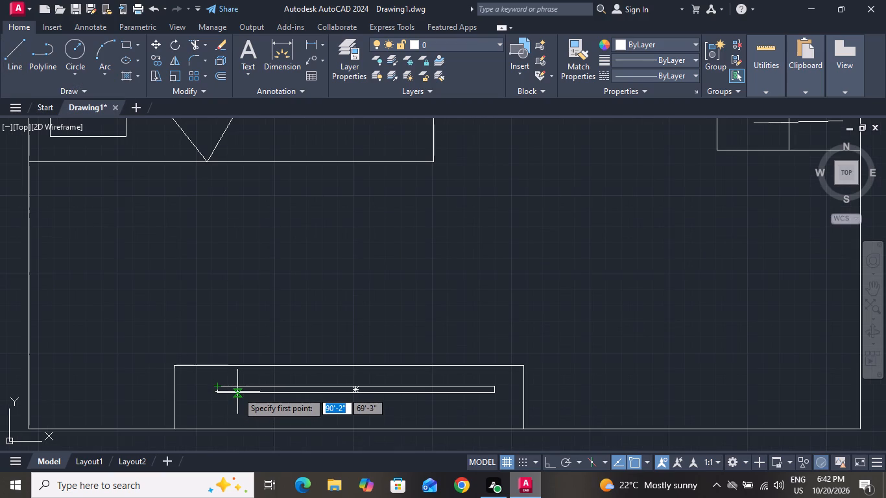
pyautogui.click(238, 392)
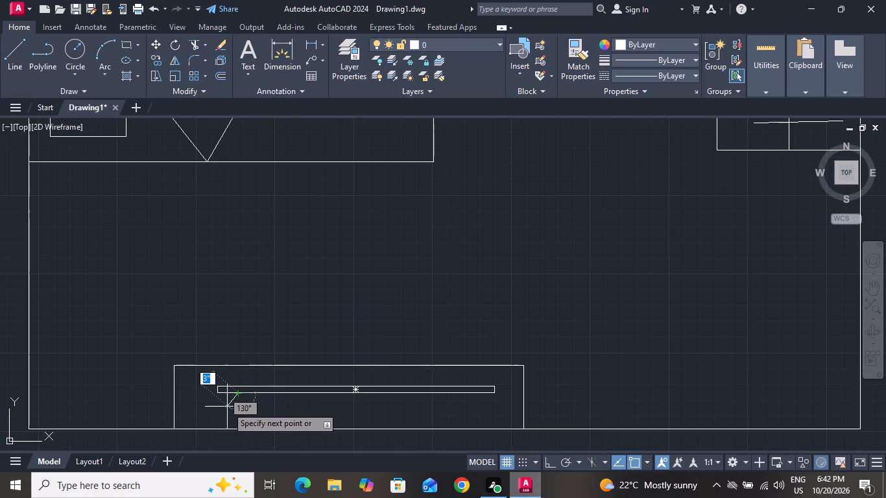
pyautogui.click(227, 407)
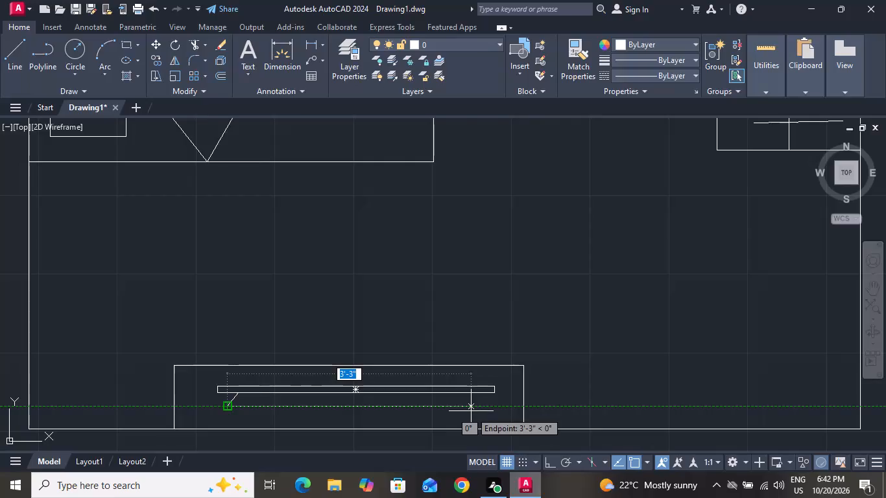
pyautogui.click(475, 407)
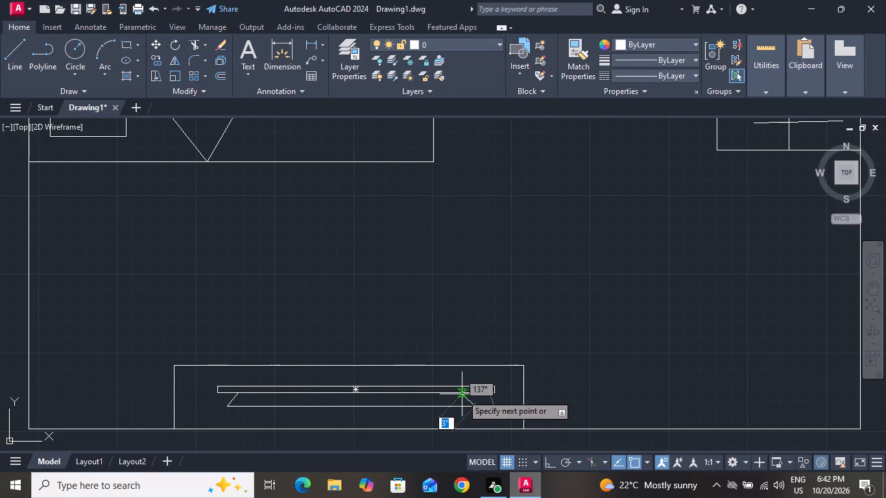
pyautogui.click(462, 394)
pyautogui.rightClick(462, 394)
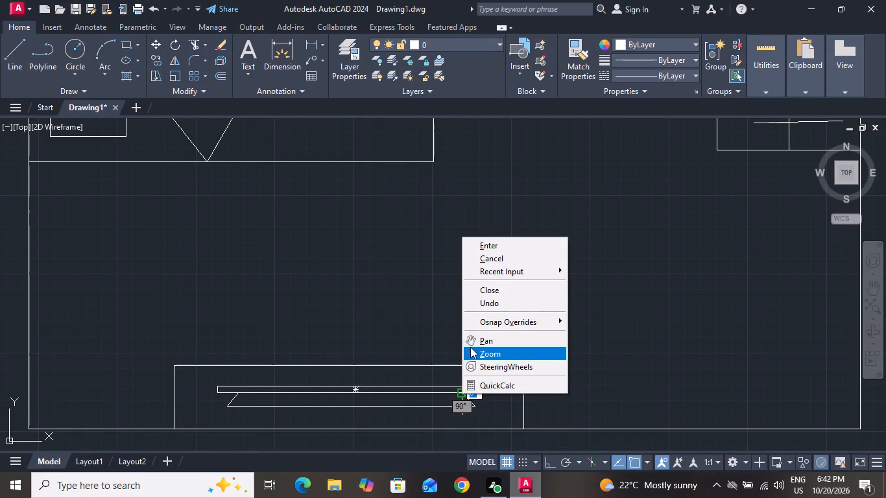
pyautogui.click(487, 261)
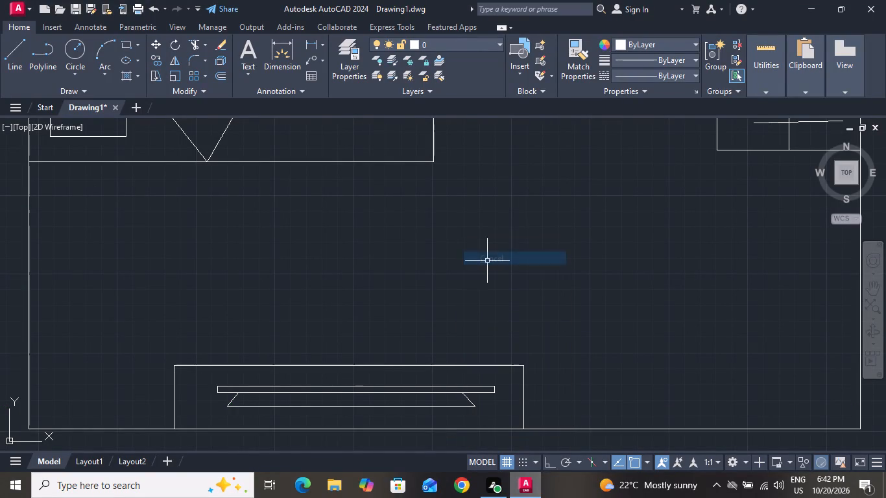
# Hatch the TV's thin rectangle and the trapezoid below it with the SOLID pattern in black (0,0,0).
pyautogui.click(125, 80)
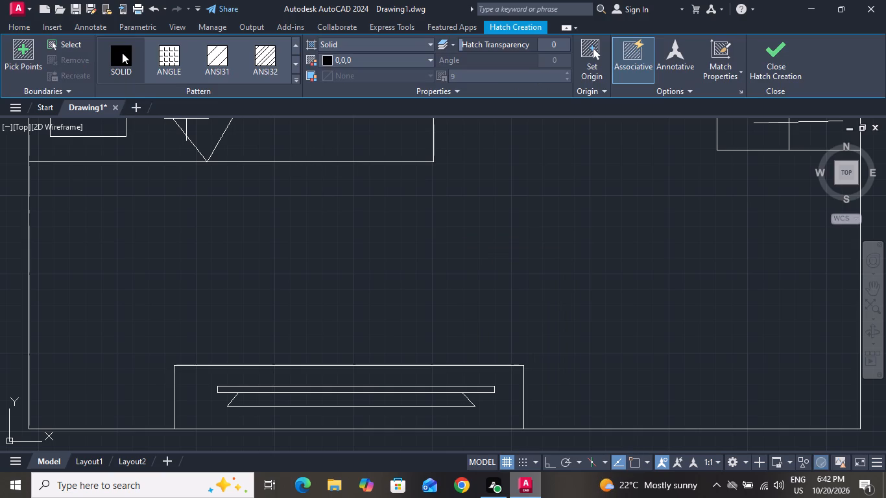
pyautogui.click(122, 53)
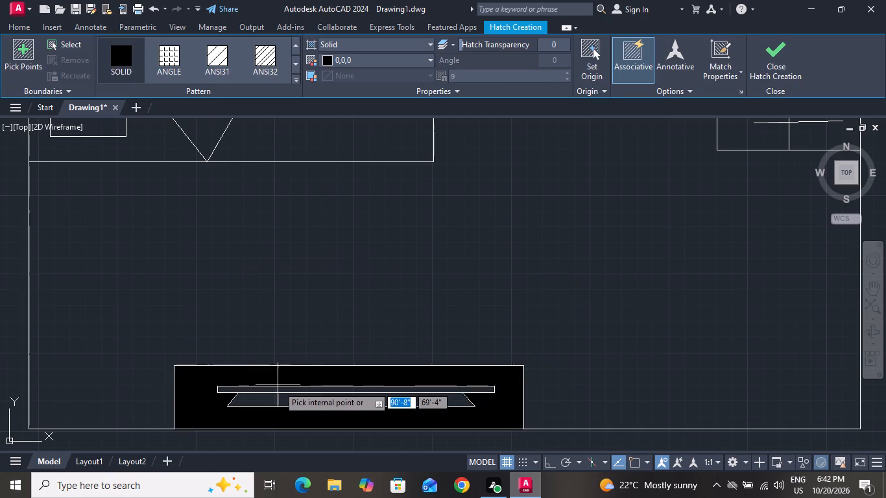
pyautogui.click(283, 396)
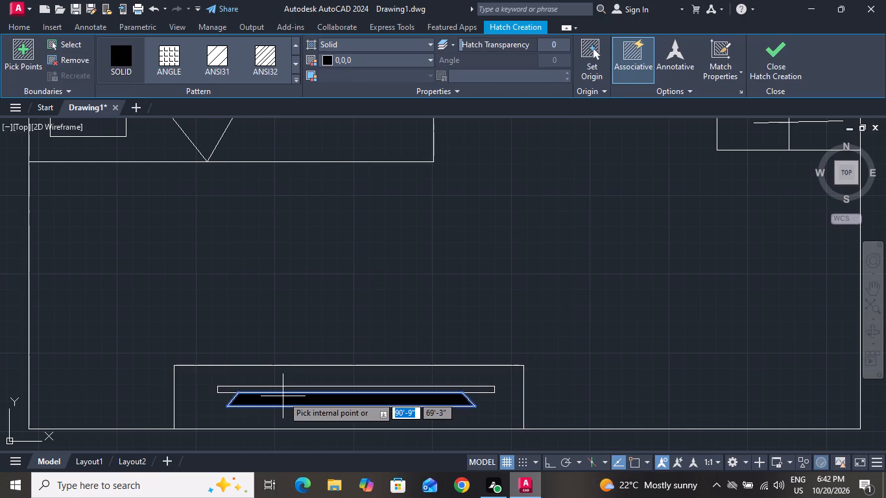
pyautogui.click(285, 390)
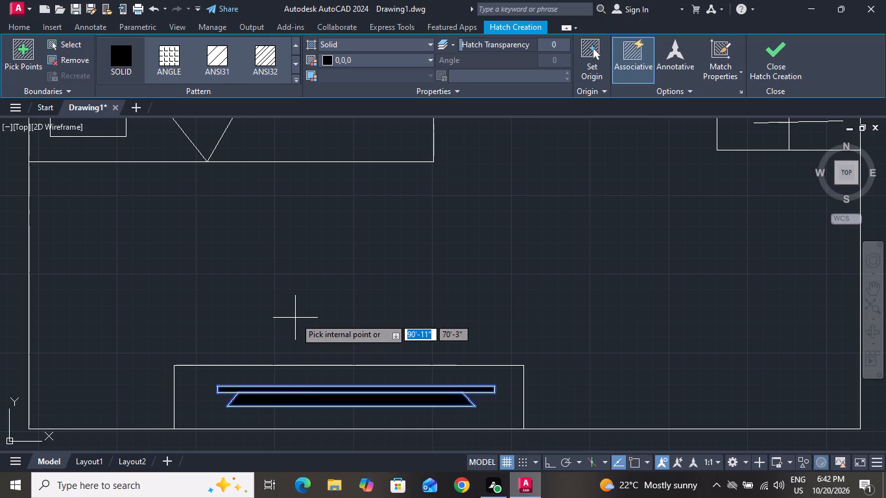
pyautogui.rightClick(295, 318)
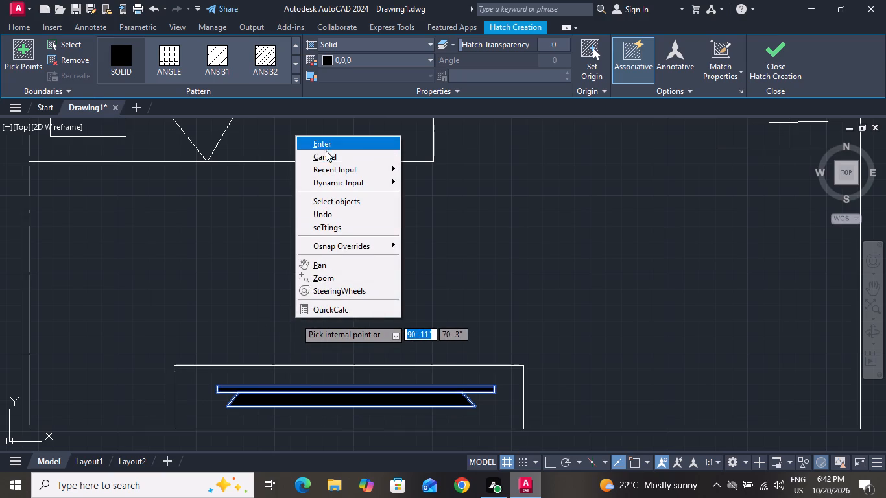
pyautogui.click(325, 154)
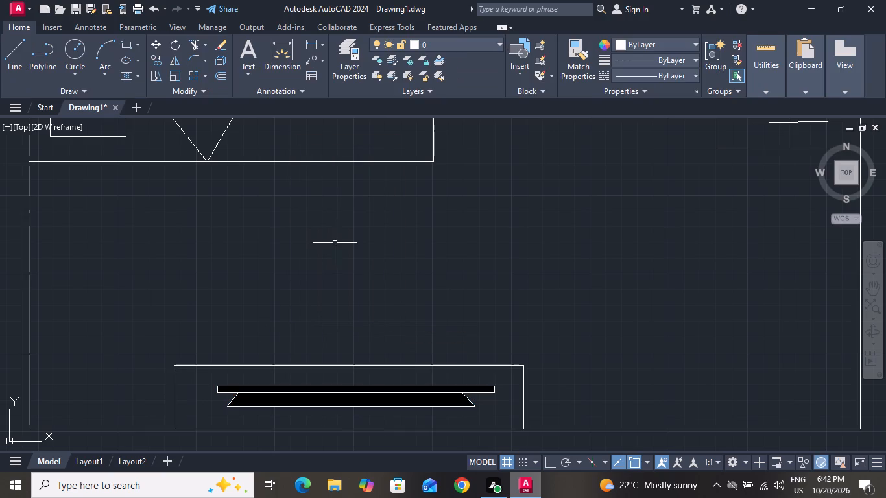
# Draw a roughly square bedside table about 1'-1" wide above the bed's upper edge, near the left bedroom wall.
pyautogui.keyDown('ctrl'); pyautogui.scroll(-3, 333, 287); pyautogui.keyUp('ctrl')
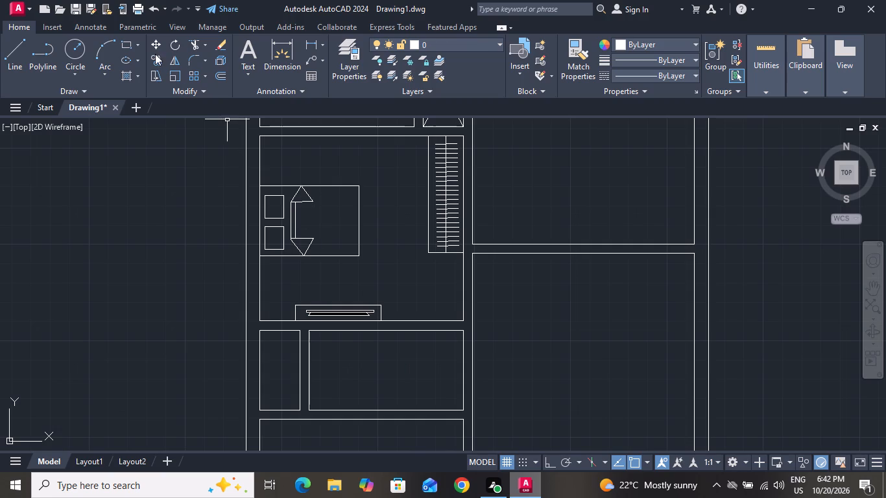
pyautogui.click(128, 42)
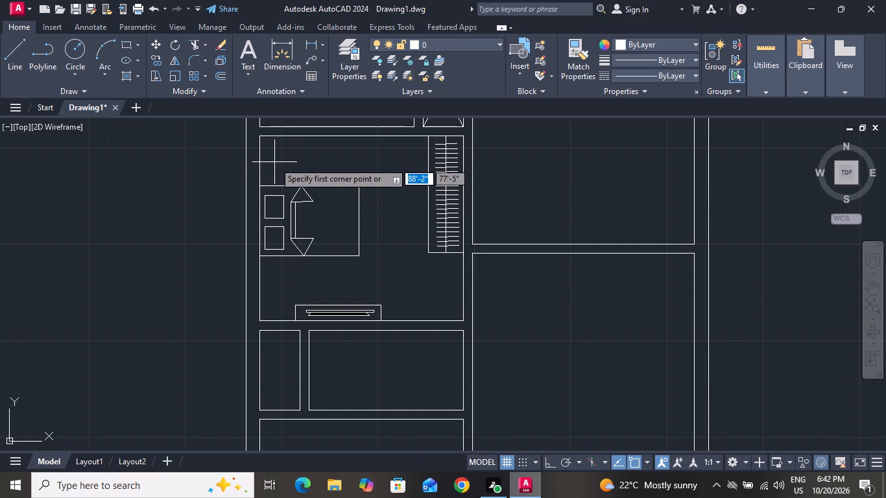
pyautogui.keyDown('ctrl'); pyautogui.scroll(1, 274, 162); pyautogui.keyUp('ctrl')
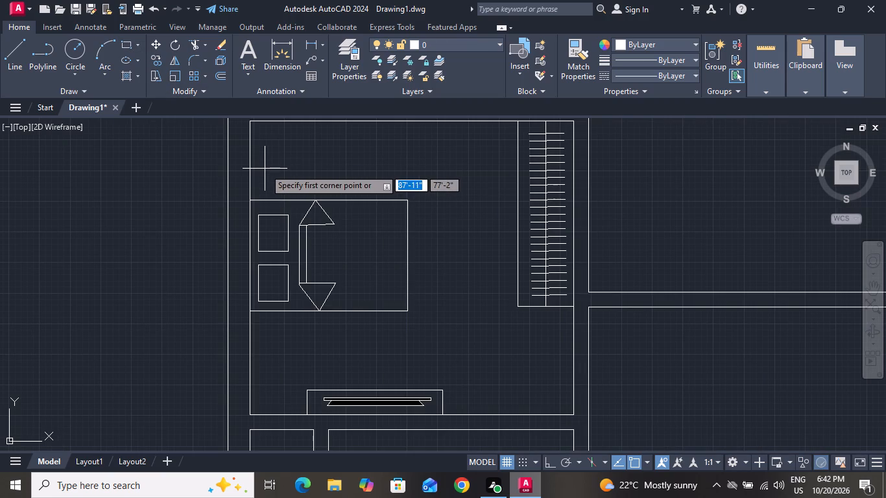
pyautogui.click(265, 169)
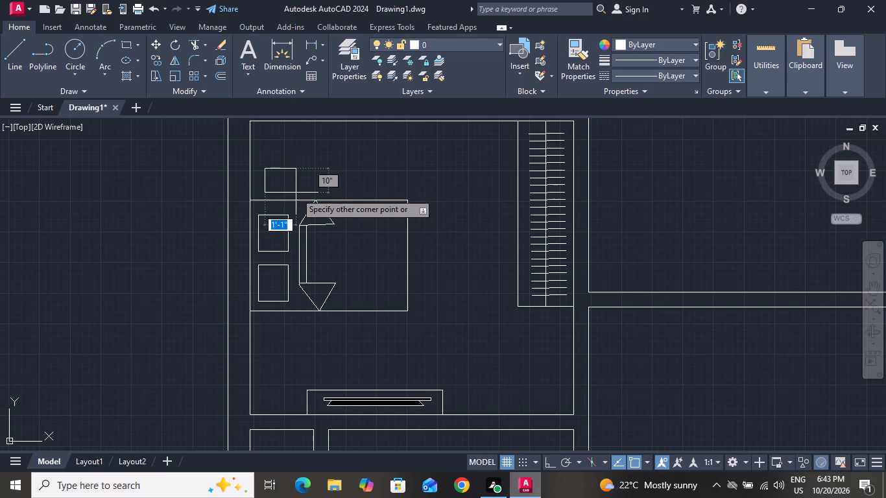
pyautogui.click(296, 195)
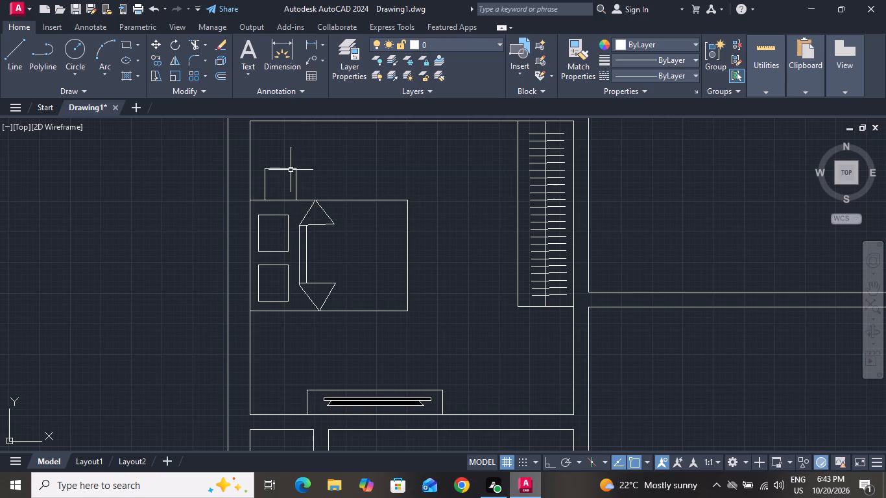
# Move the bedside table square slightly upward, leaving a gap between it and the bed's upper edge.
pyautogui.click(291, 169)
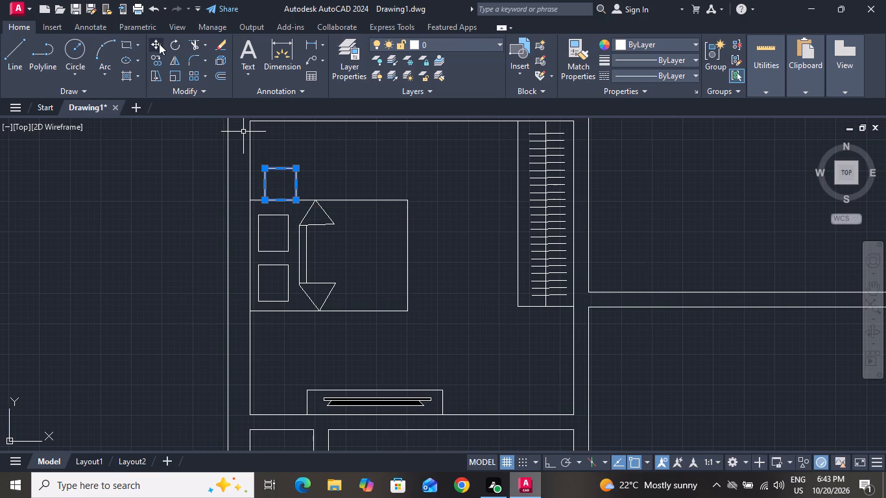
pyautogui.moveTo(159, 43); pyautogui.dragTo(191, 113)
pyautogui.click(154, 43)
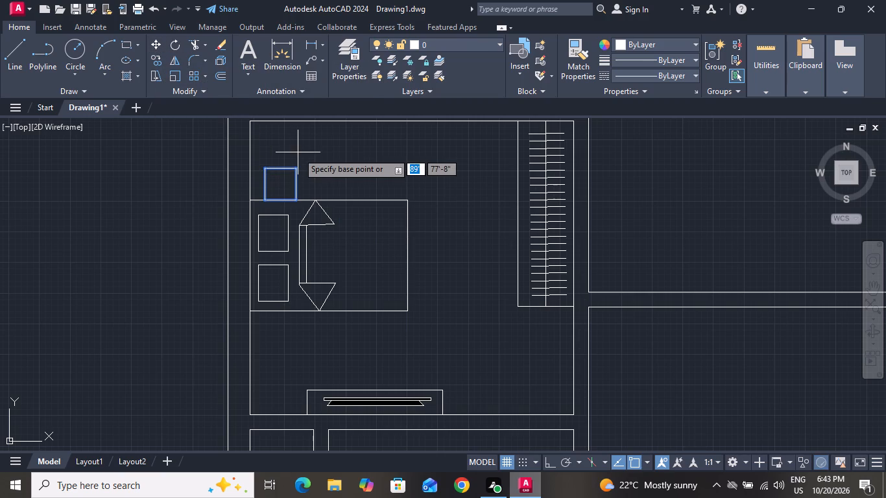
pyautogui.click(283, 169)
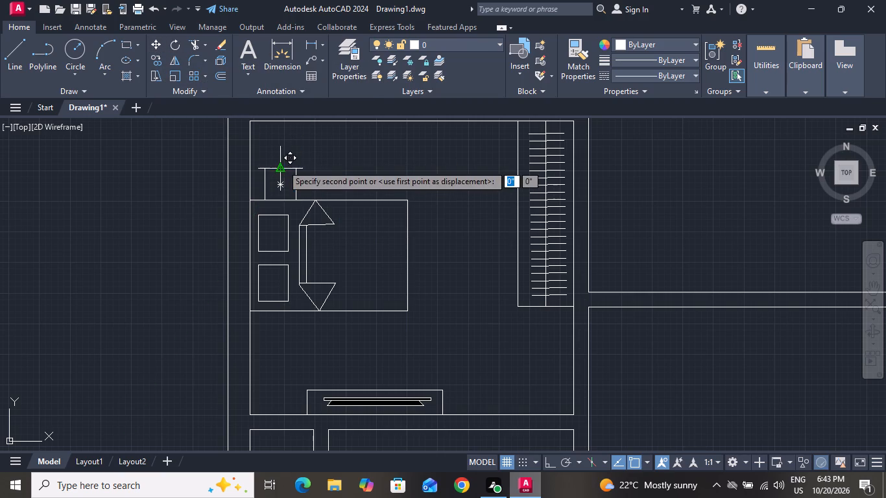
pyautogui.click(281, 158)
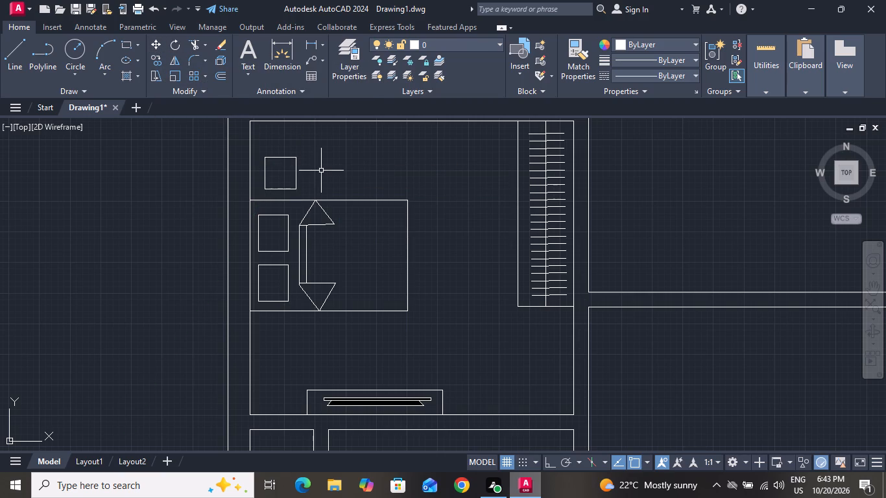
# Offset the bedside table square above the bed 1" inward.
pyautogui.write('O 1')
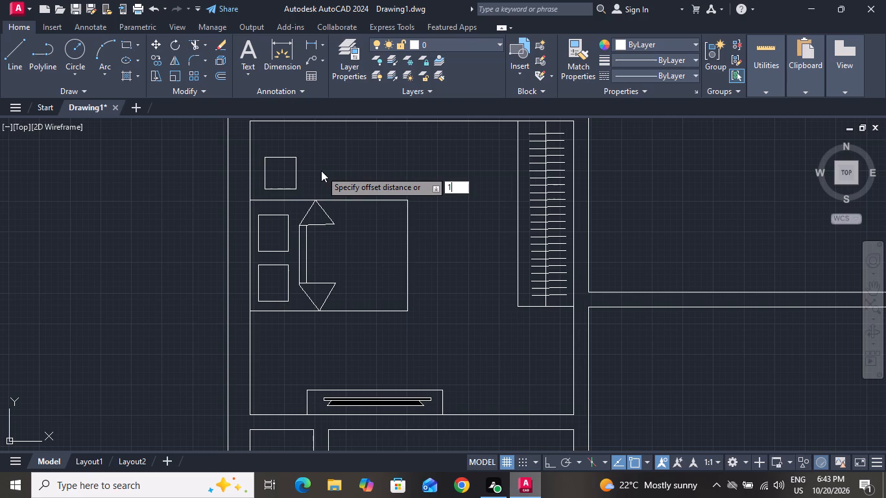
pyautogui.hotkey('shift', '"')
pyautogui.press('Return')
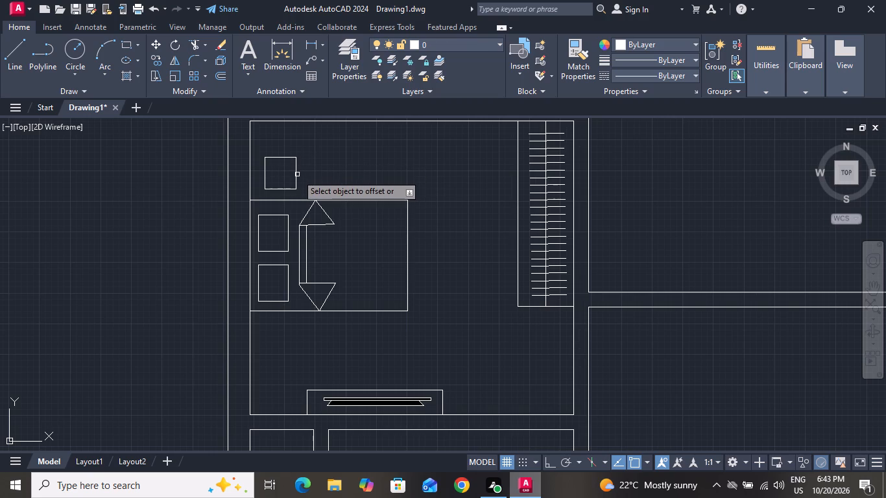
pyautogui.click(297, 174)
pyautogui.click(289, 174)
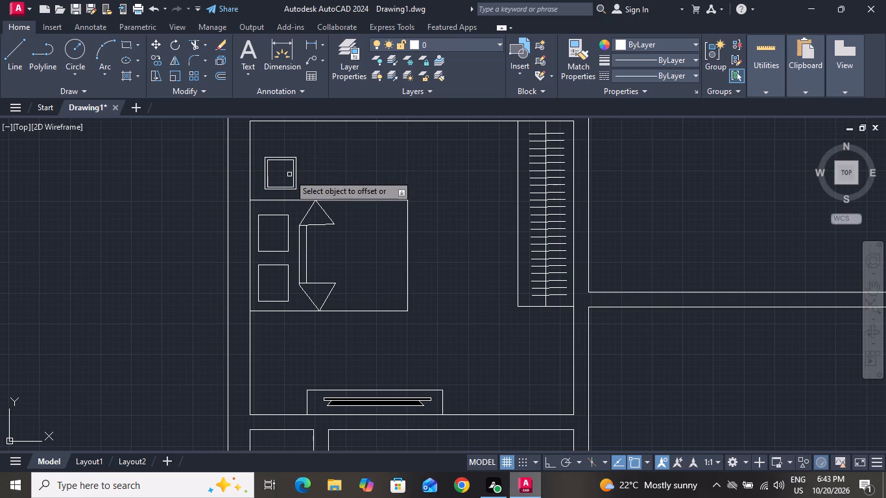
pyautogui.rightClick(289, 174)
pyautogui.click(317, 194)
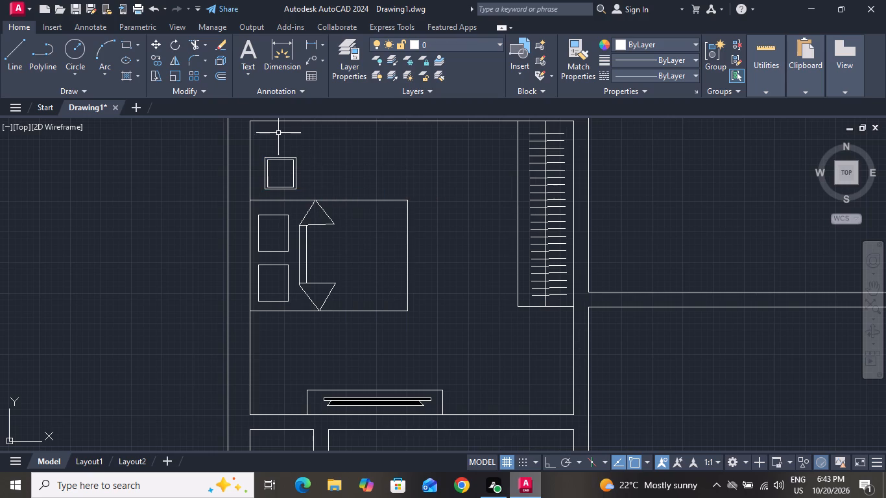
# Draw a circle about 5" in radius centred in the bedside table, reaching the inner square's edge.
pyautogui.moveTo(78, 49); pyautogui.dragTo(145, 87)
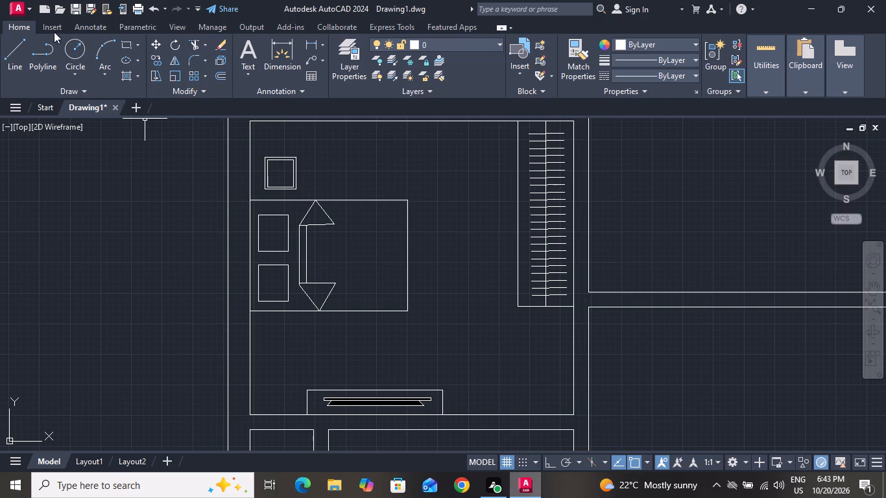
pyautogui.click(73, 45)
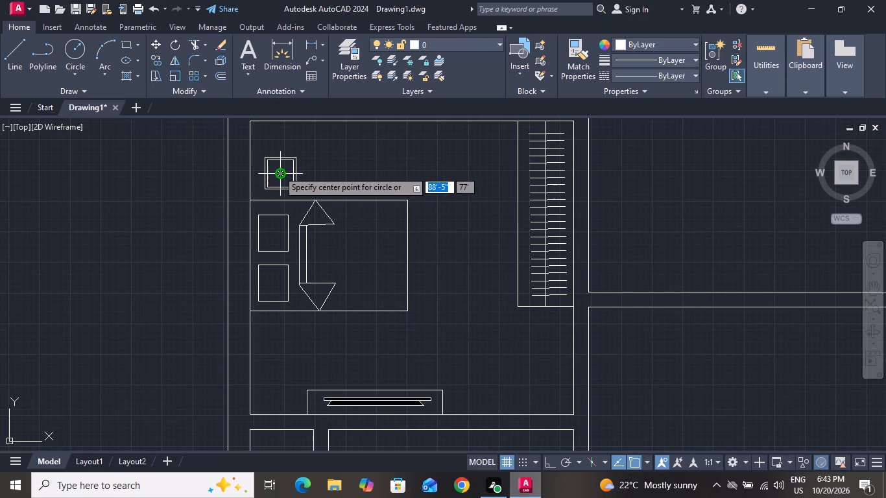
pyautogui.click(278, 171)
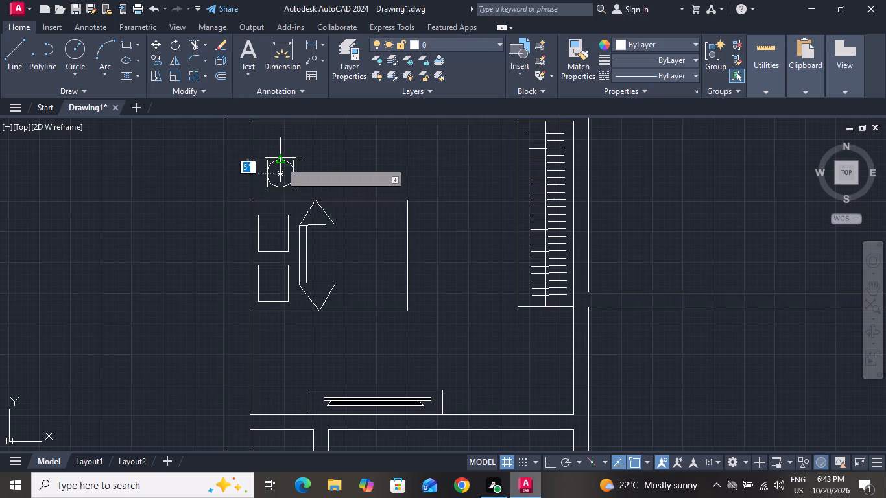
pyautogui.click(280, 165)
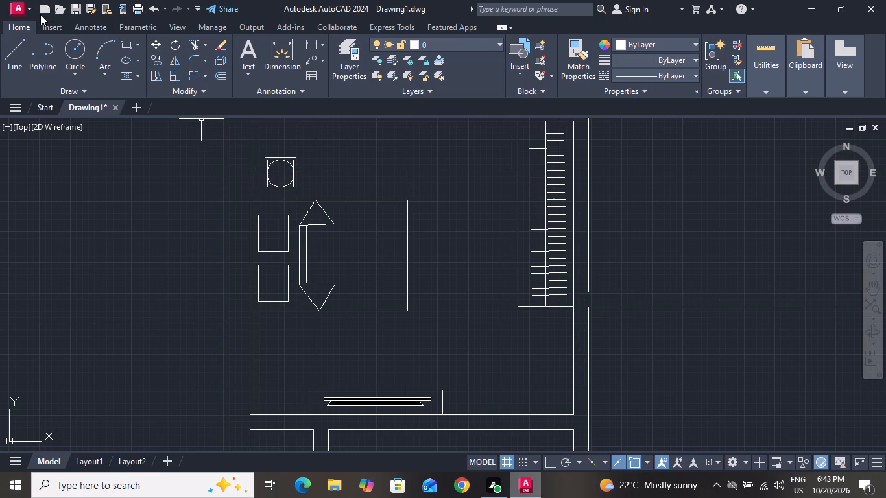
# Draw two crossing diagonal lines about 11" long through the circle's centre, each running from edge to edge of the circle.
pyautogui.click(18, 45)
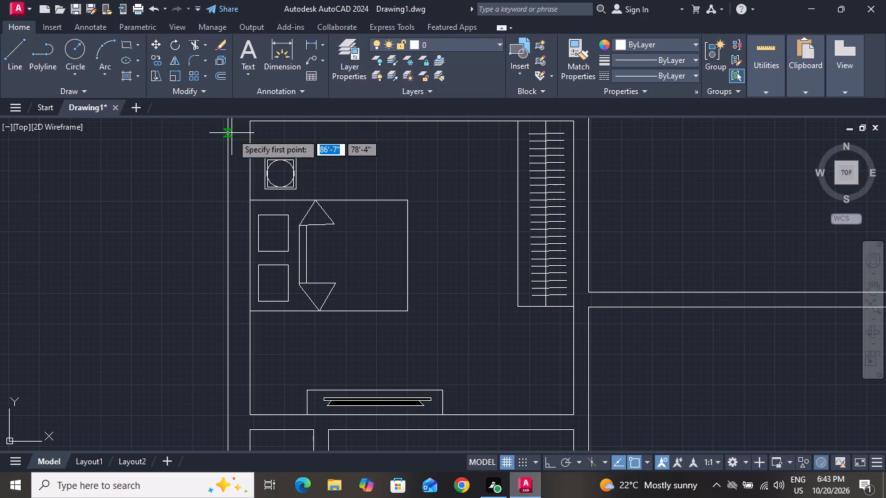
pyautogui.keyDown('ctrl'); pyautogui.scroll(3, 264, 167); pyautogui.keyUp('ctrl')
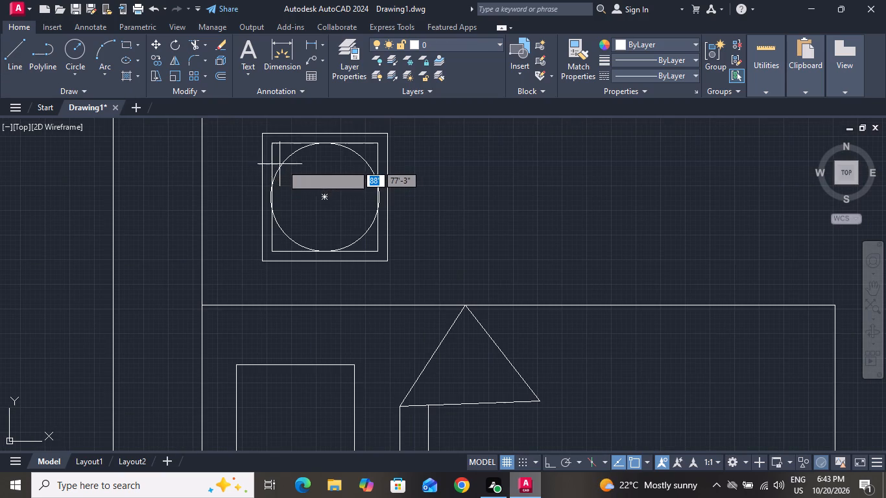
pyautogui.moveTo(285, 161); pyautogui.dragTo(317, 199)
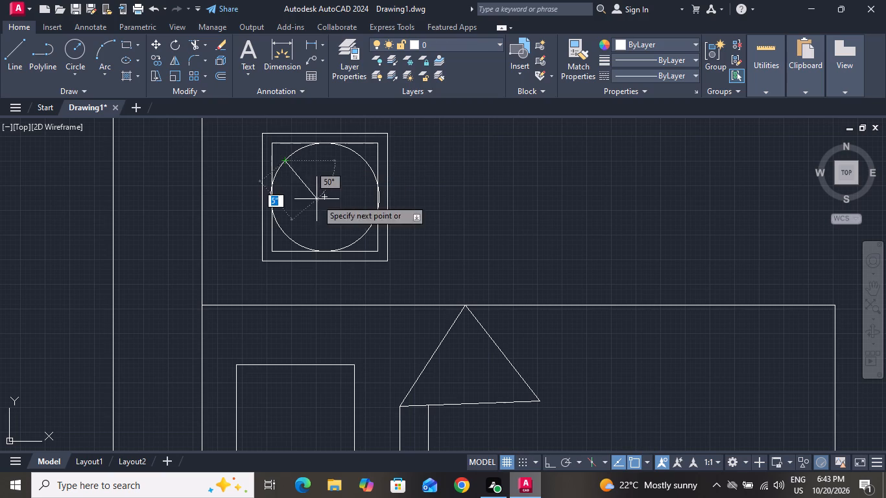
pyautogui.click(364, 238)
pyautogui.rightClick(364, 238)
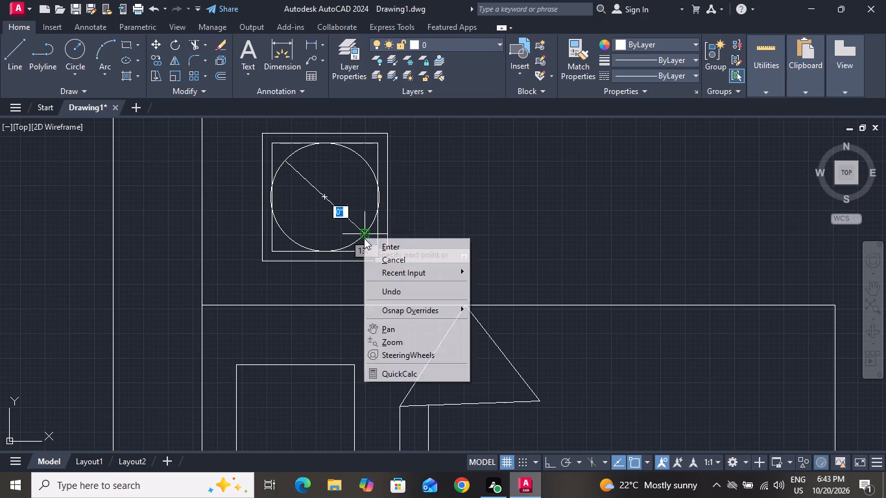
pyautogui.click(381, 260)
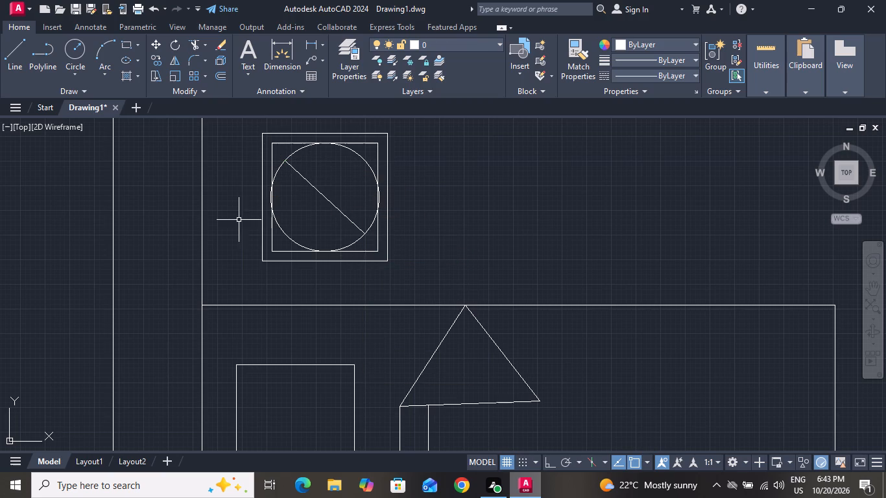
pyautogui.click(0, 47)
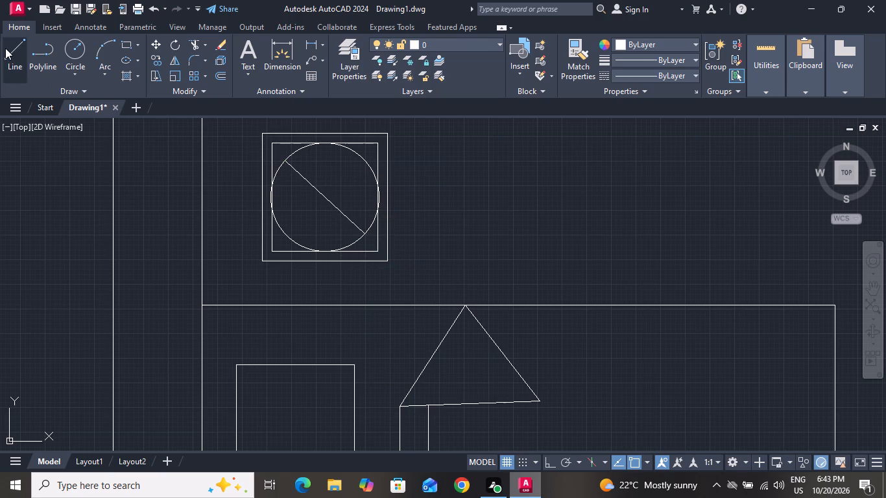
pyautogui.click(8, 48)
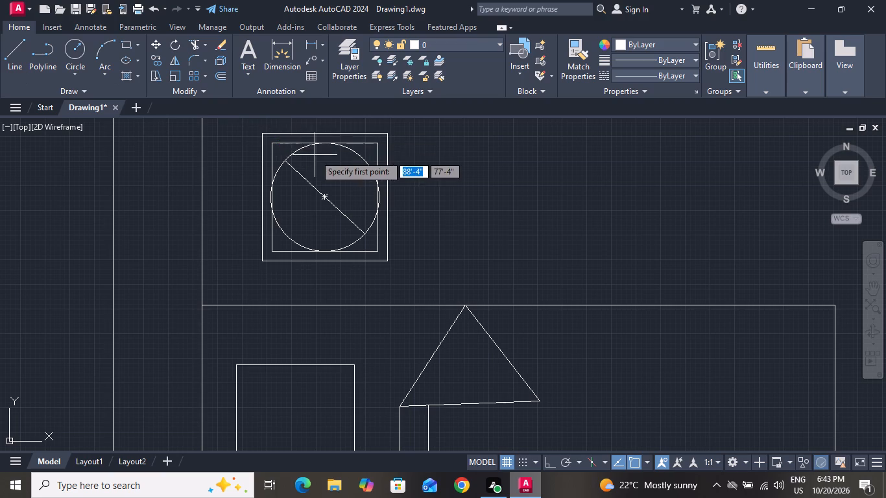
pyautogui.click(363, 160)
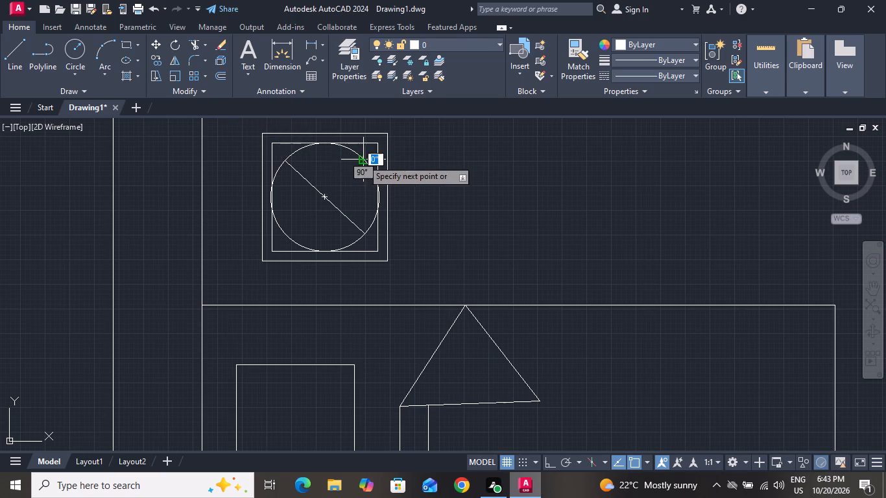
pyautogui.click(291, 241)
pyautogui.rightClick(291, 241)
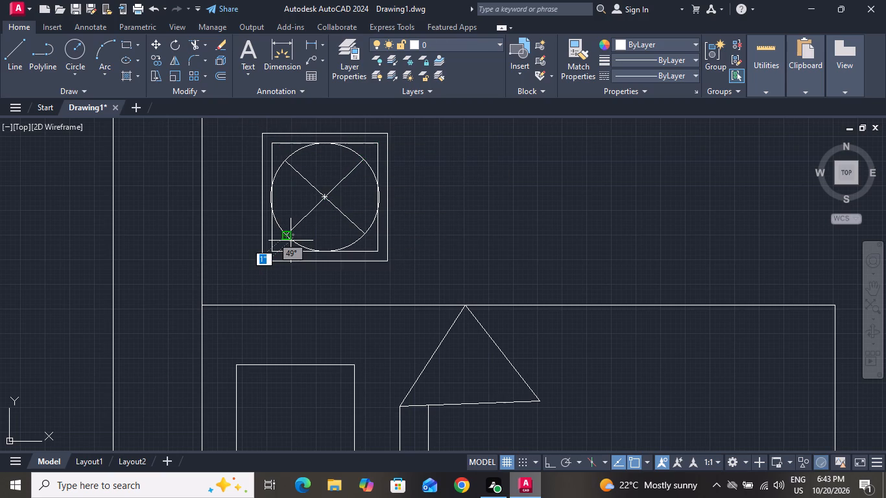
pyautogui.click(309, 263)
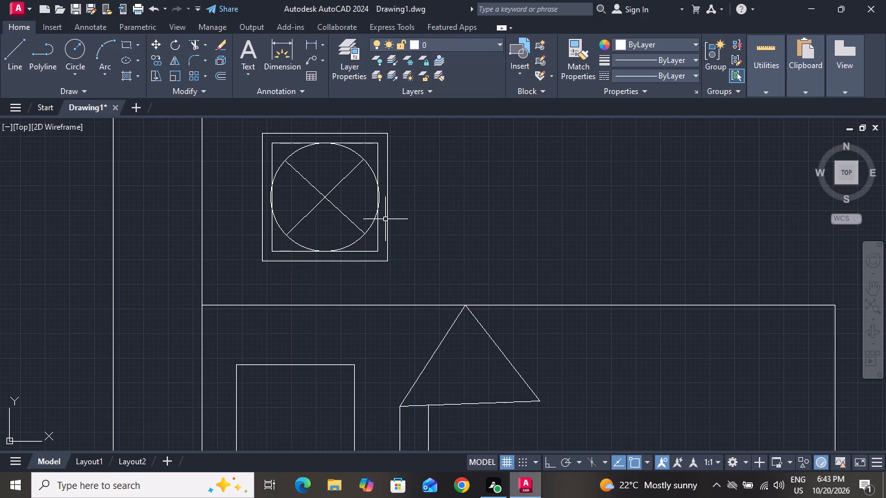
# Copy the complete bedside table to below the bed's lower edge, about 5'-6" down and 3" toward the left bedroom wall.
pyautogui.keyDown('ctrl'); pyautogui.scroll(-2, 387, 219); pyautogui.keyUp('ctrl')
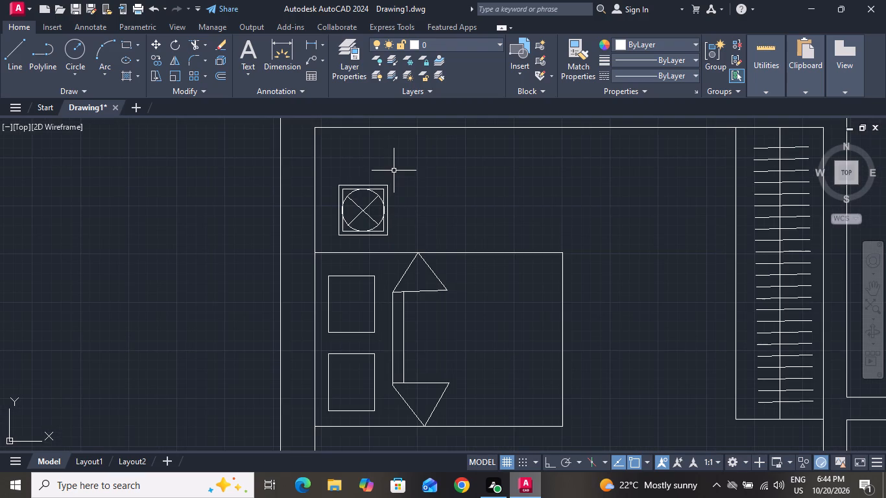
pyautogui.moveTo(402, 174); pyautogui.dragTo(365, 220)
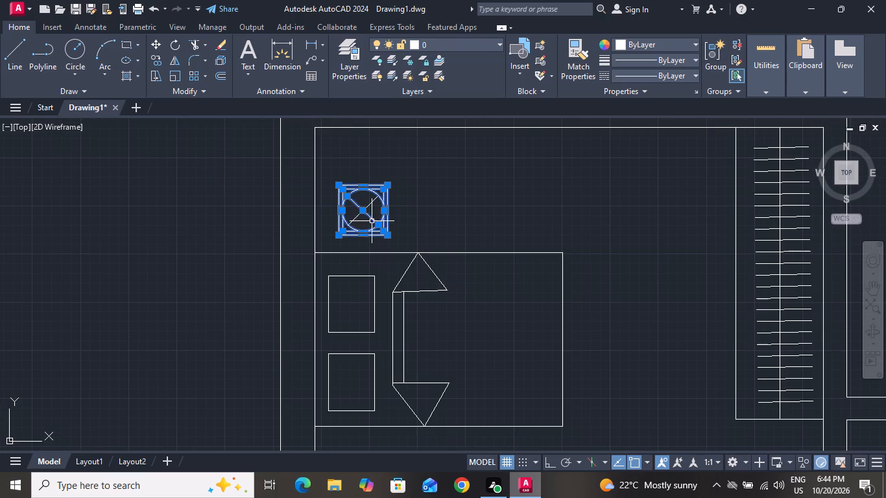
pyautogui.keyDown('ctrl'); pyautogui.scroll(3, 372, 198); pyautogui.keyUp('ctrl')
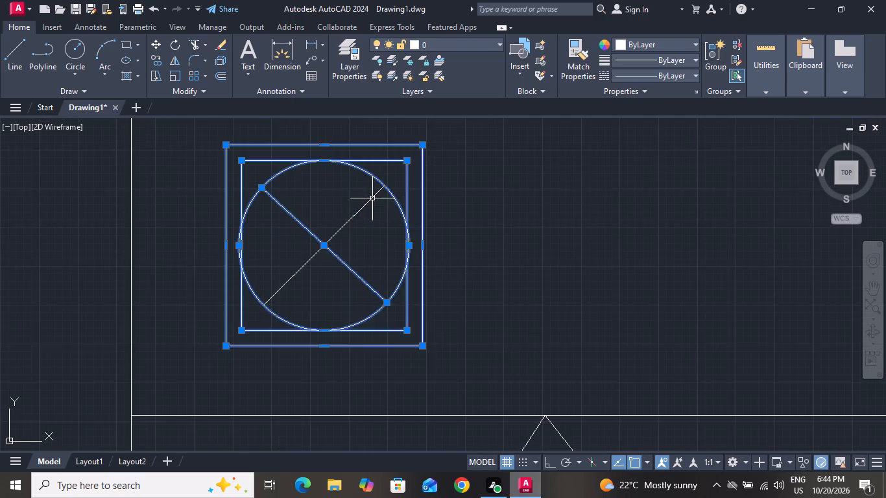
pyautogui.keyDown('ctrl'); pyautogui.scroll(-6, 372, 198); pyautogui.keyUp('ctrl')
pyautogui.keyDown('ctrl'); pyautogui.scroll(7, 372, 198); pyautogui.keyUp('ctrl')
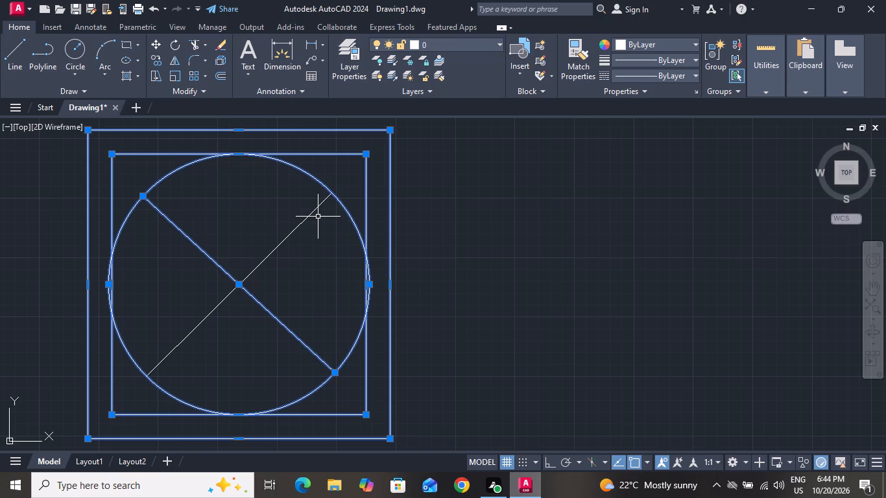
pyautogui.click(313, 213)
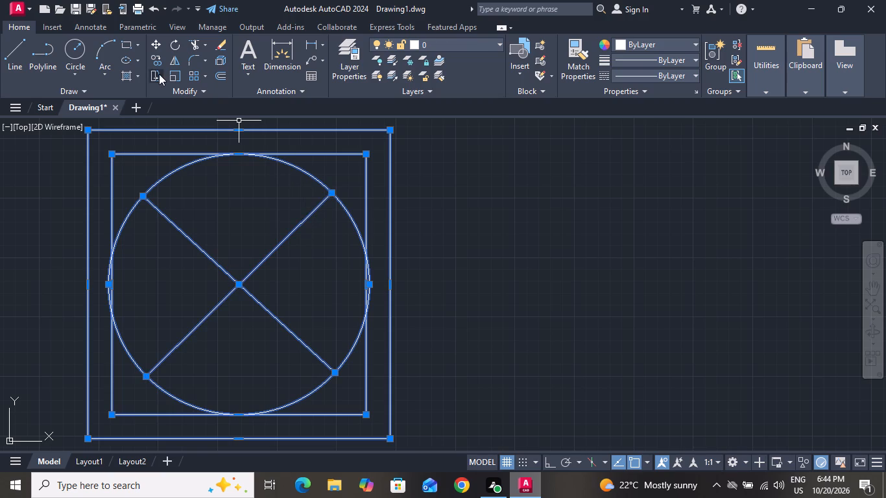
pyautogui.click(155, 58)
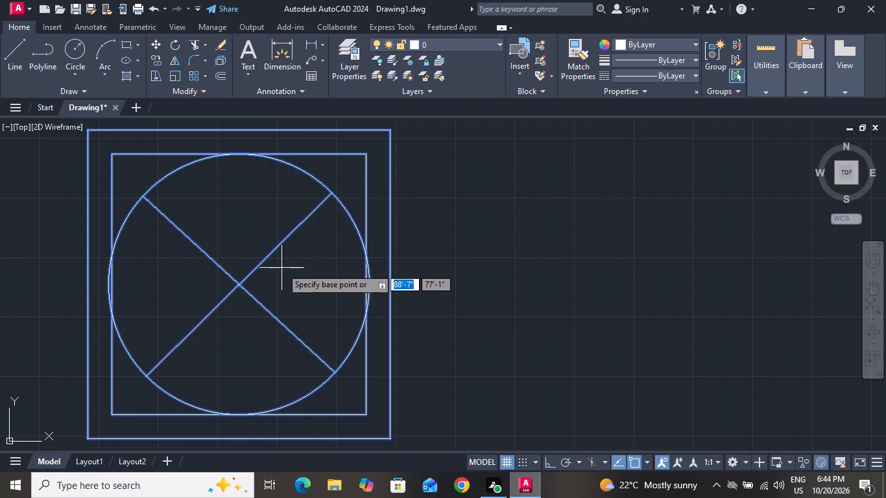
pyautogui.keyDown('ctrl'); pyautogui.scroll(-6, 281, 268); pyautogui.keyUp('ctrl')
pyautogui.moveTo(281, 268); pyautogui.dragTo(278, 334)
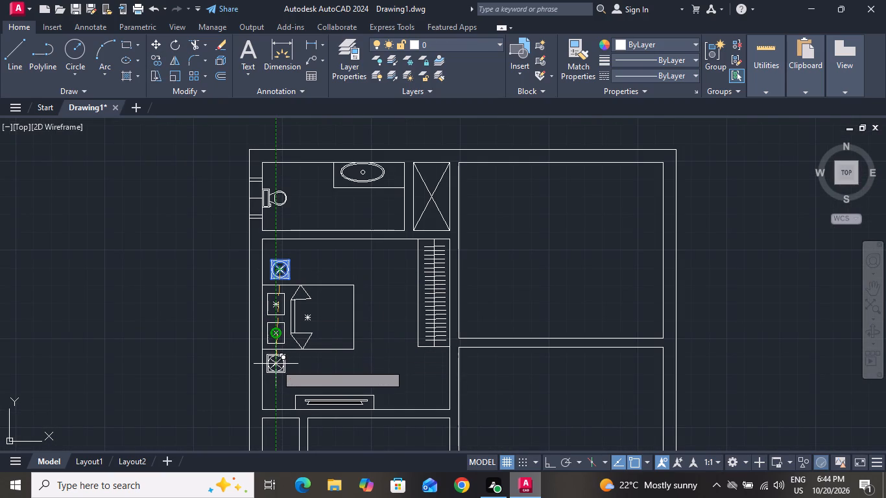
pyautogui.click(276, 364)
pyautogui.rightClick(276, 364)
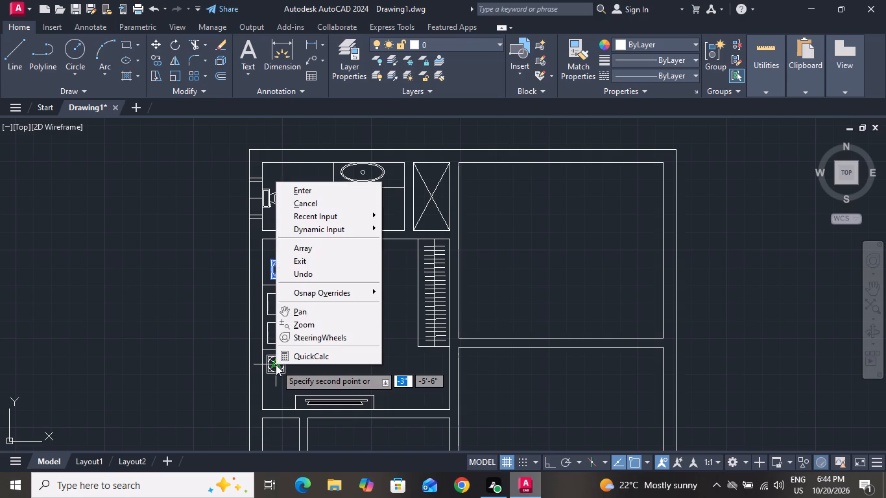
pyautogui.click(318, 206)
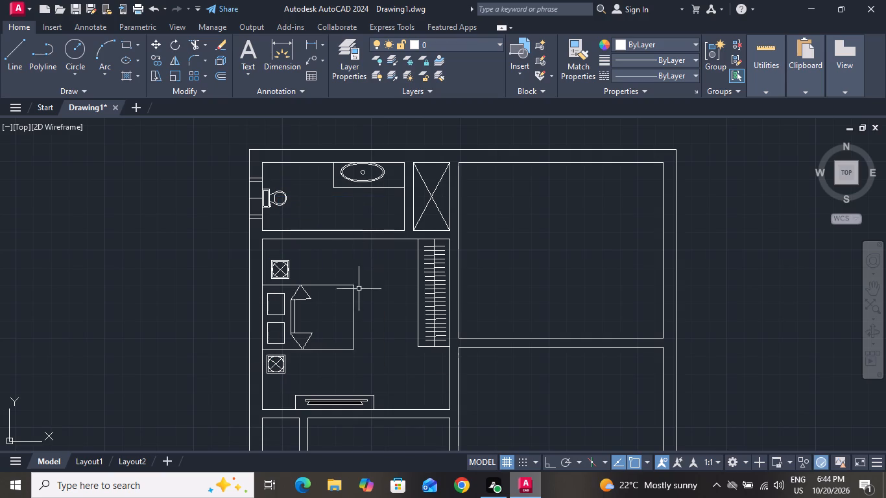
# Move the complete upper bedside table about 4" diagonally down and left, closer to the left bedroom wall and the bed.
pyautogui.moveTo(294, 247); pyautogui.dragTo(285, 267)
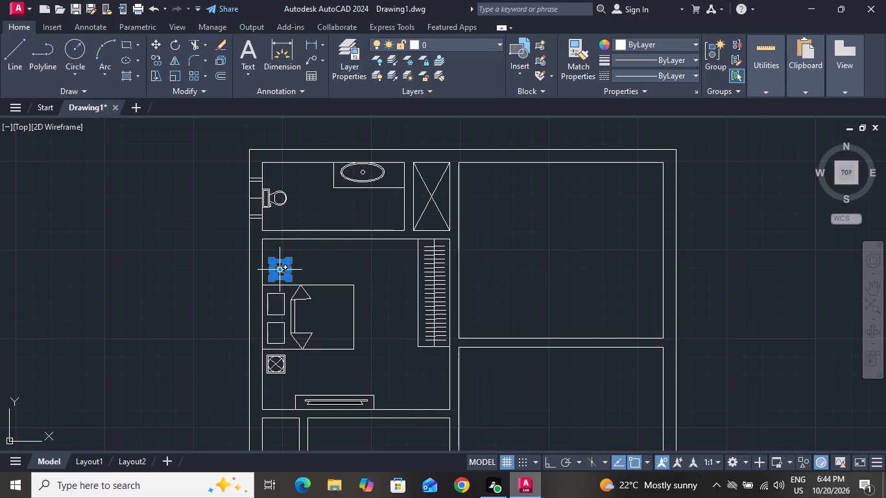
pyautogui.keyDown('ctrl'); pyautogui.scroll(6, 280, 272); pyautogui.keyUp('ctrl')
pyautogui.click(280, 272)
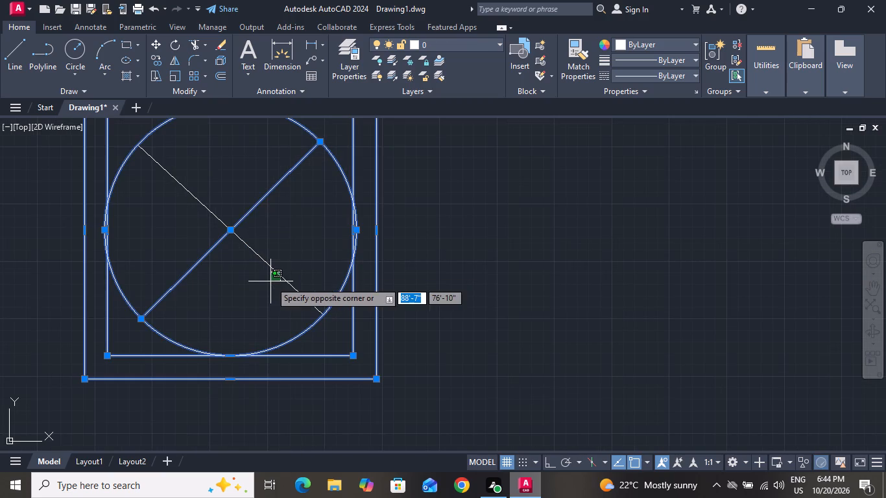
pyautogui.click(270, 281)
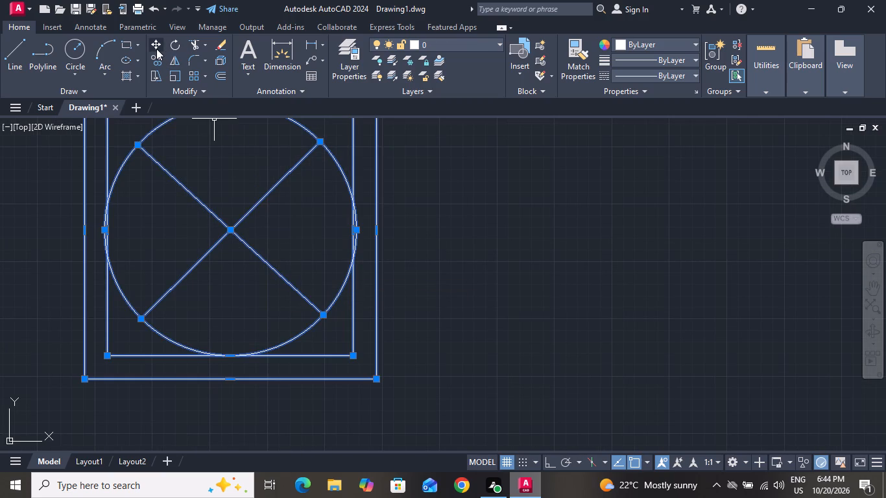
pyautogui.click(156, 49)
pyautogui.keyDown('ctrl'); pyautogui.scroll(-18, 156, 49); pyautogui.keyUp('ctrl')
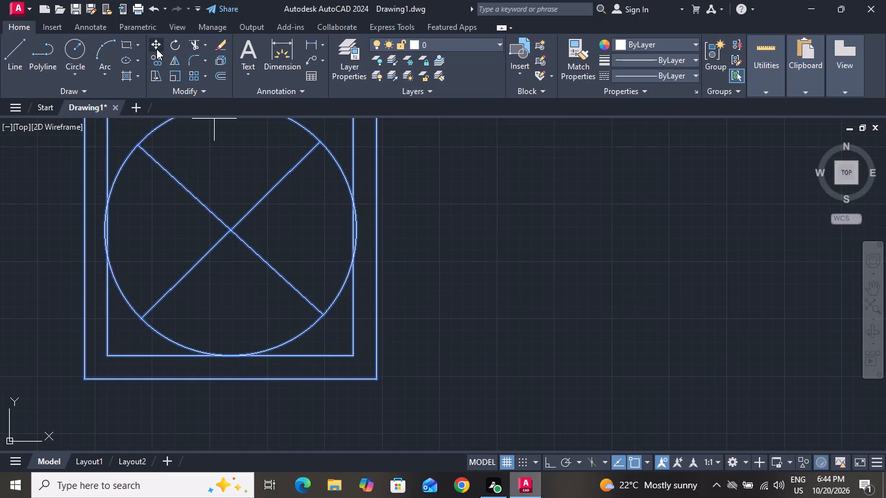
pyautogui.keyDown('ctrl'); pyautogui.scroll(-17, 156, 49); pyautogui.keyUp('ctrl')
pyautogui.keyDown('ctrl'); pyautogui.scroll(-7, 345, 344); pyautogui.keyUp('ctrl')
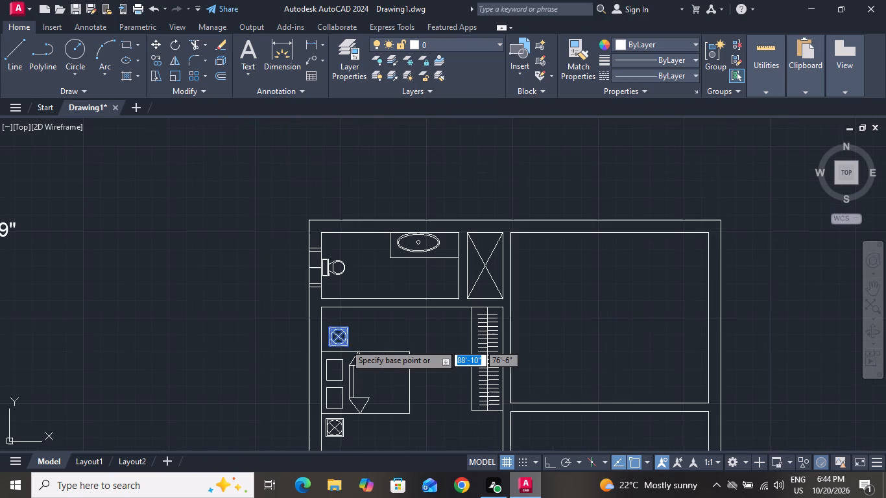
pyautogui.keyDown('ctrl'); pyautogui.scroll(4, 345, 344); pyautogui.keyUp('ctrl')
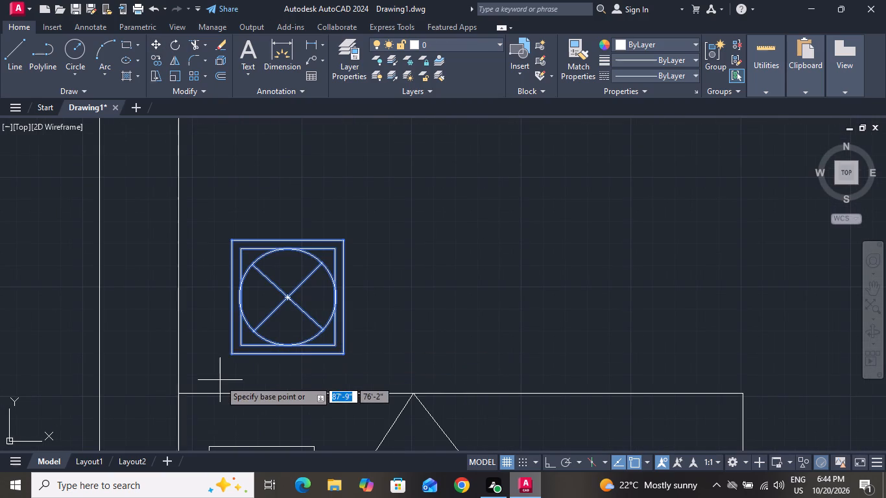
pyautogui.moveTo(235, 350); pyautogui.dragTo(222, 362)
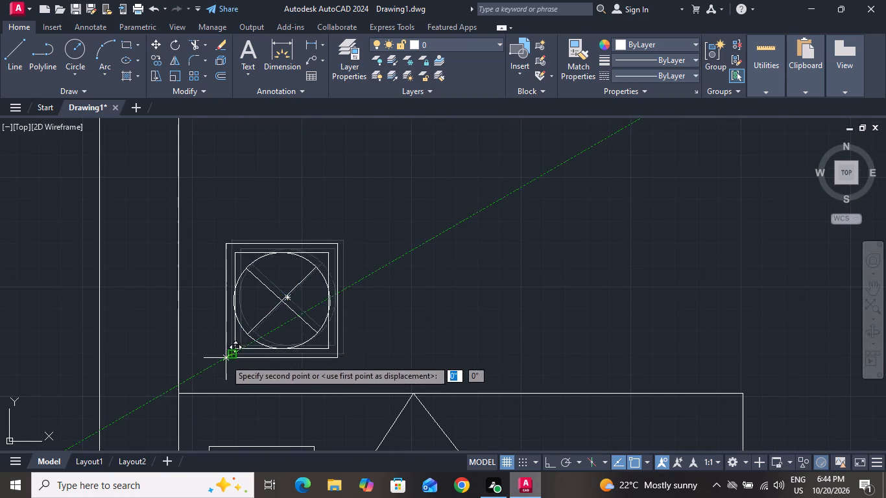
pyautogui.moveTo(222, 362); pyautogui.dragTo(205, 376)
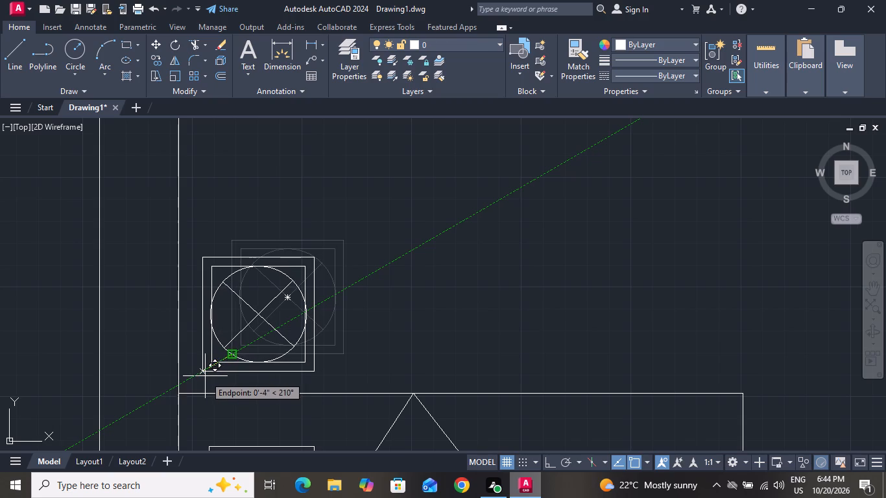
pyautogui.moveTo(205, 376); pyautogui.dragTo(204, 377)
pyautogui.click(204, 377)
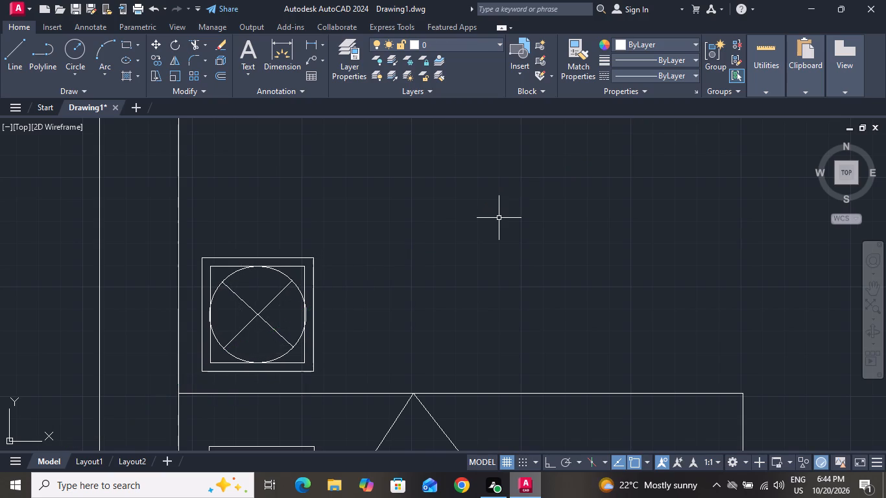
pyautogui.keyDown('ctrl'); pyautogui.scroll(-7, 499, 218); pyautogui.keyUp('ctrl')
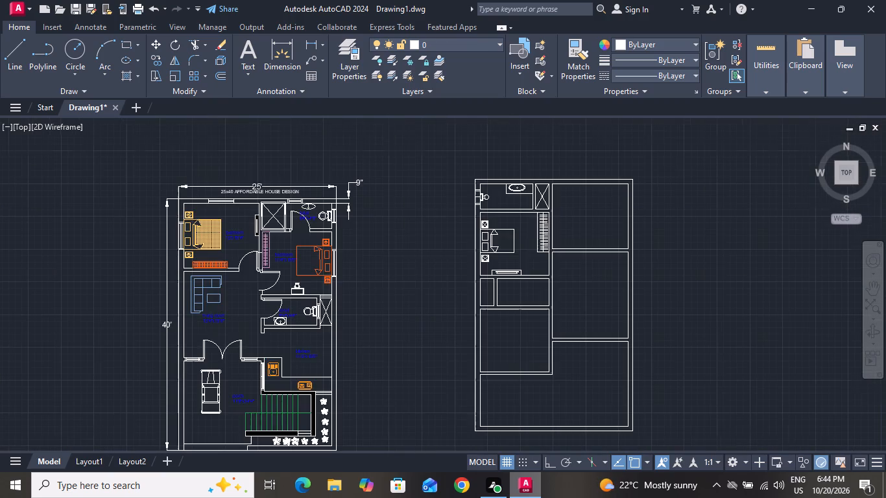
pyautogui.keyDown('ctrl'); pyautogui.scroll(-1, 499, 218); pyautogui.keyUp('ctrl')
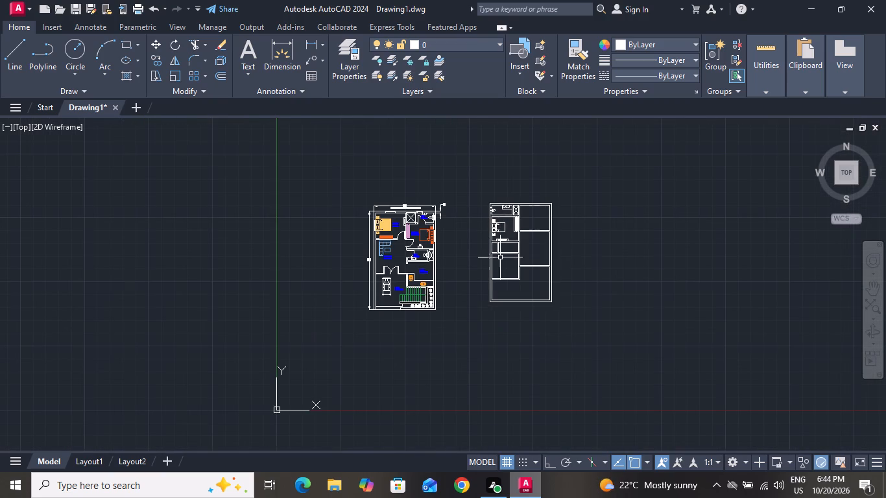
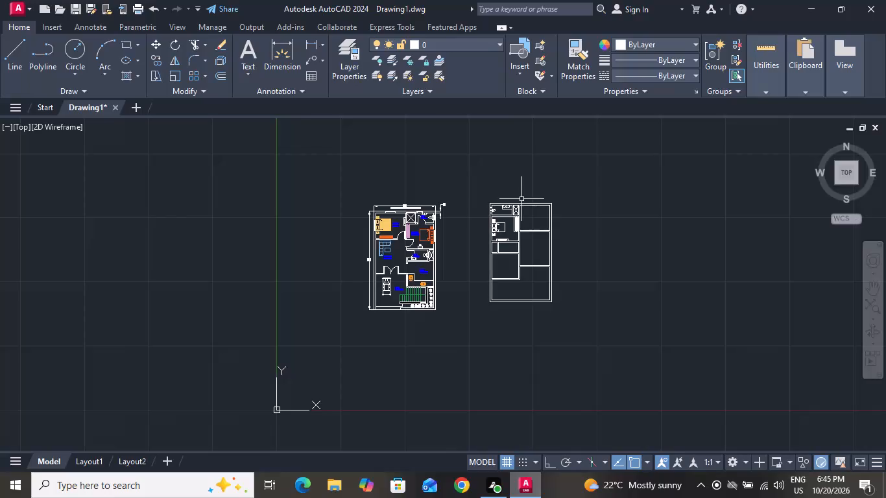
# Draw a TV unit rectangle about 11" wide and 3'-4" tall against the upper-right bedroom's wall beside the duct shaft.
pyautogui.keyDown('ctrl'); pyautogui.scroll(4, 521, 199); pyautogui.keyUp('ctrl')
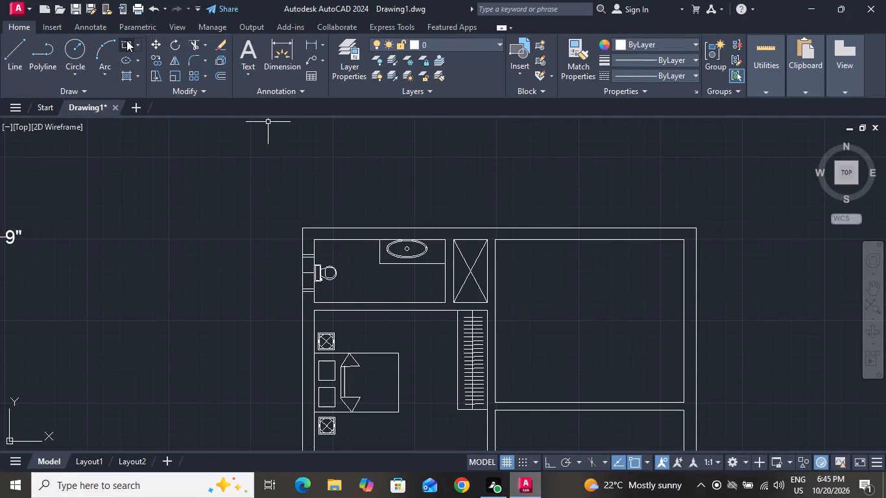
pyautogui.moveTo(126, 40); pyautogui.dragTo(201, 106)
pyautogui.click(123, 47)
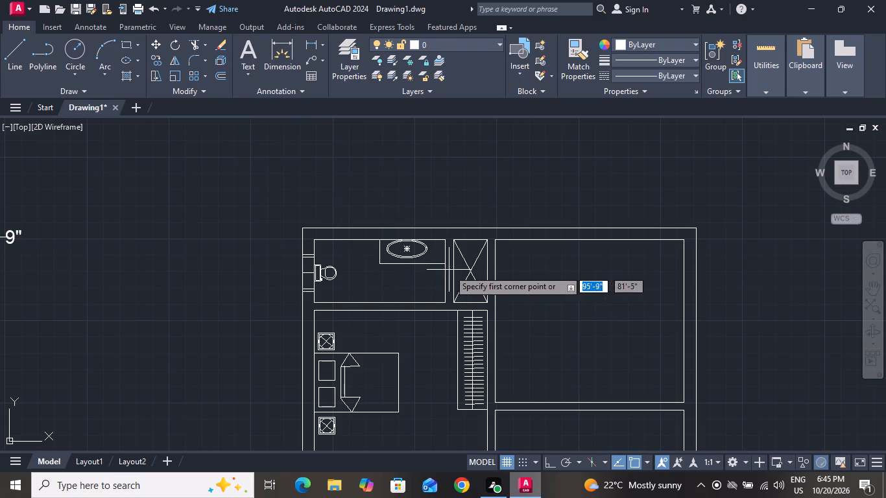
pyautogui.click(497, 276)
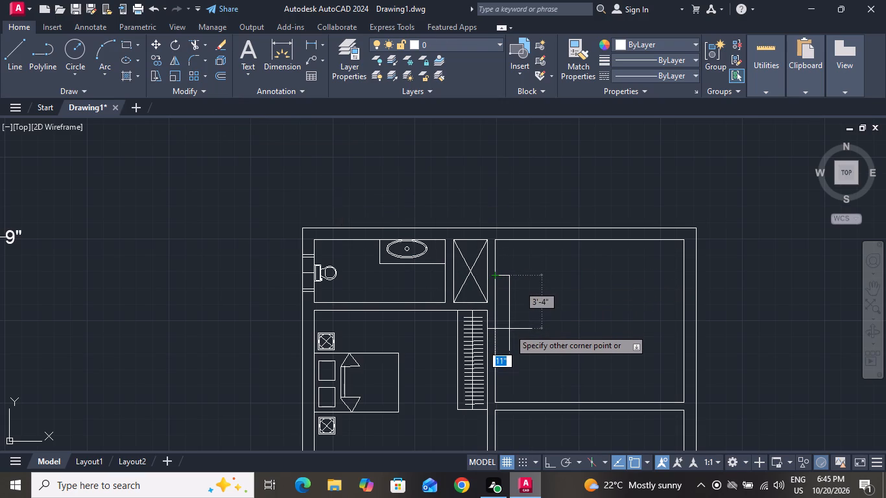
pyautogui.click(509, 329)
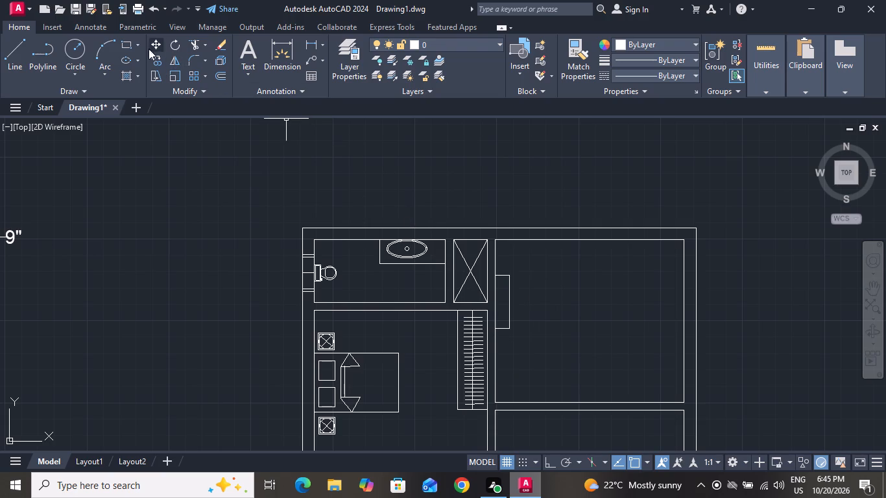
# Draw a narrow screen rectangle about 2" wide and 2'-8" tall inside the TV unit.
pyautogui.click(125, 45)
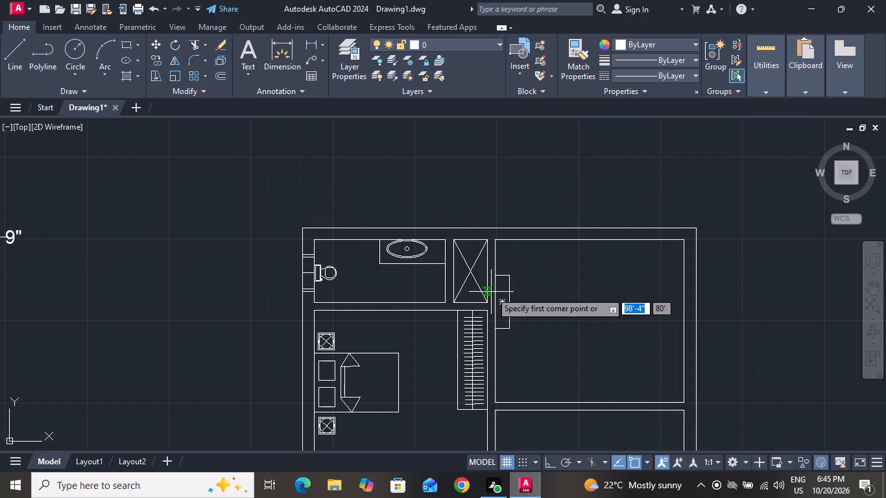
pyautogui.keyDown('ctrl'); pyautogui.scroll(5, 491, 292); pyautogui.keyUp('ctrl')
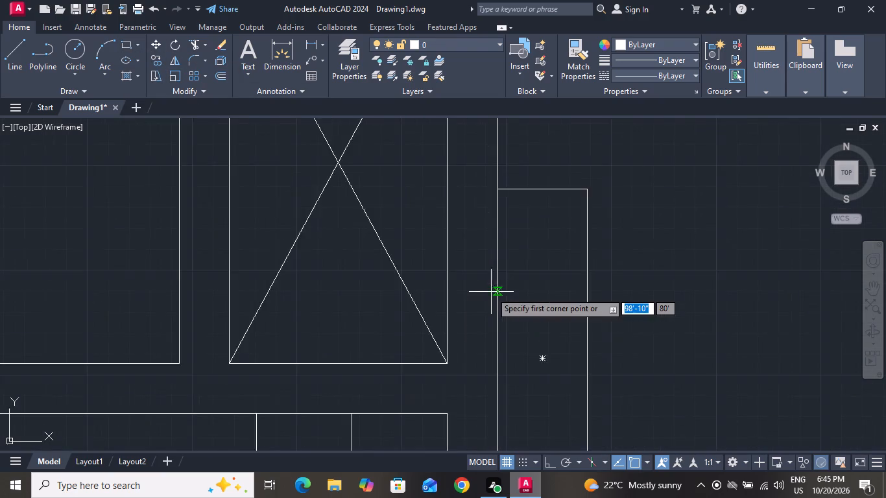
pyautogui.keyDown('ctrl'); pyautogui.scroll(1, 491, 292); pyautogui.keyUp('ctrl')
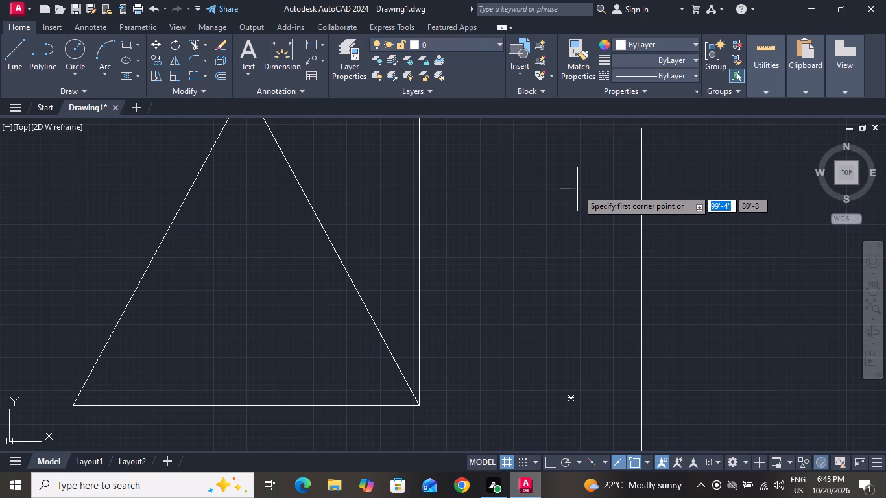
pyautogui.moveTo(577, 189); pyautogui.dragTo(577, 285)
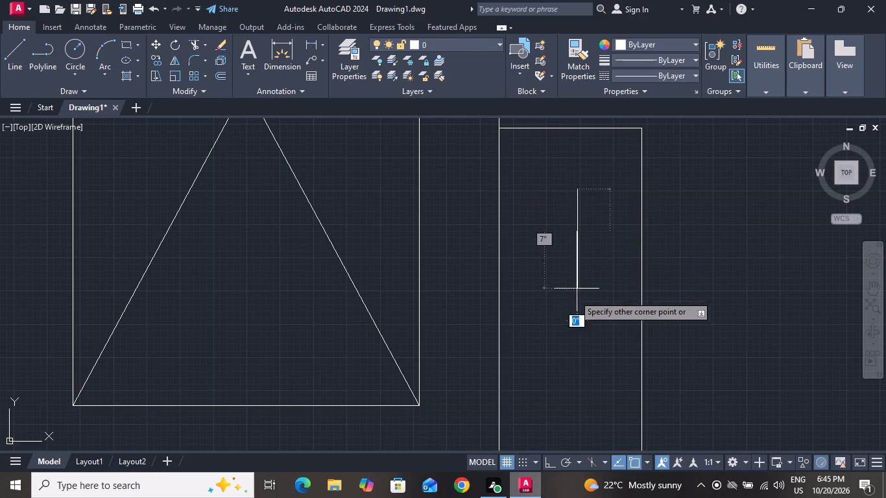
pyautogui.keyDown('ctrl'); pyautogui.scroll(-3, 556, 402); pyautogui.keyUp('ctrl')
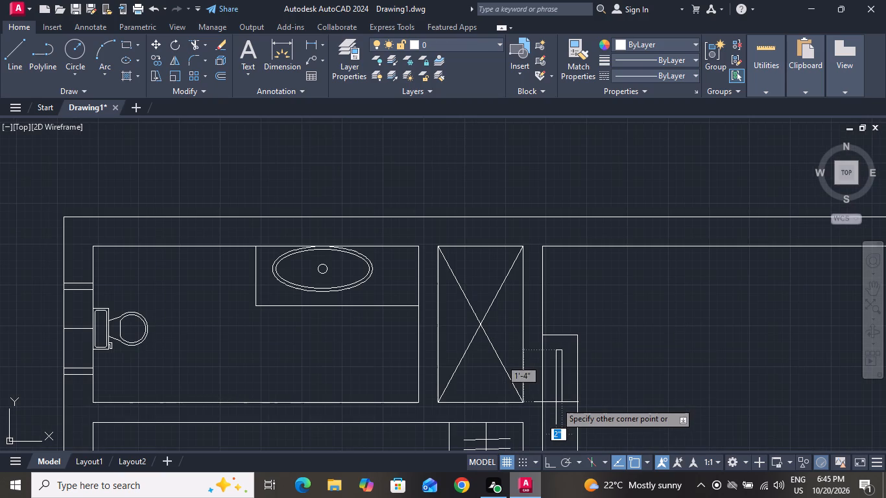
pyautogui.keyDown('ctrl'); pyautogui.scroll(-2, 556, 402); pyautogui.keyUp('ctrl')
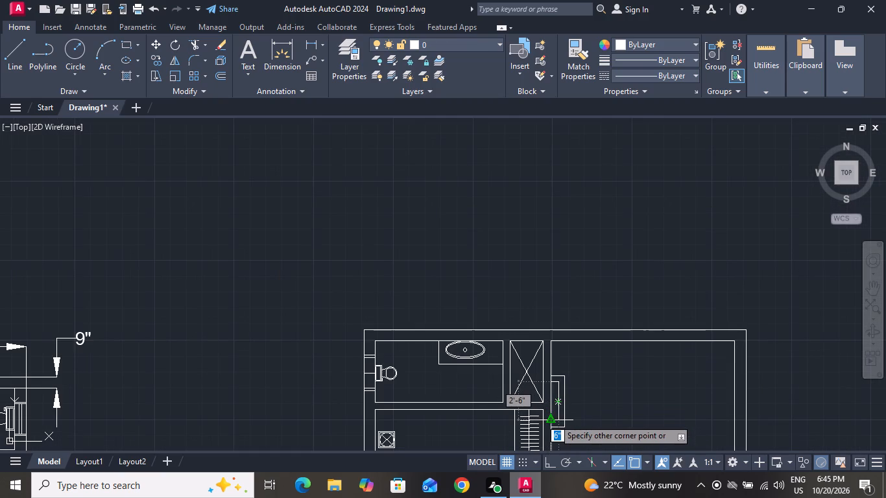
pyautogui.keyDown('ctrl'); pyautogui.scroll(2, 554, 419); pyautogui.keyUp('ctrl')
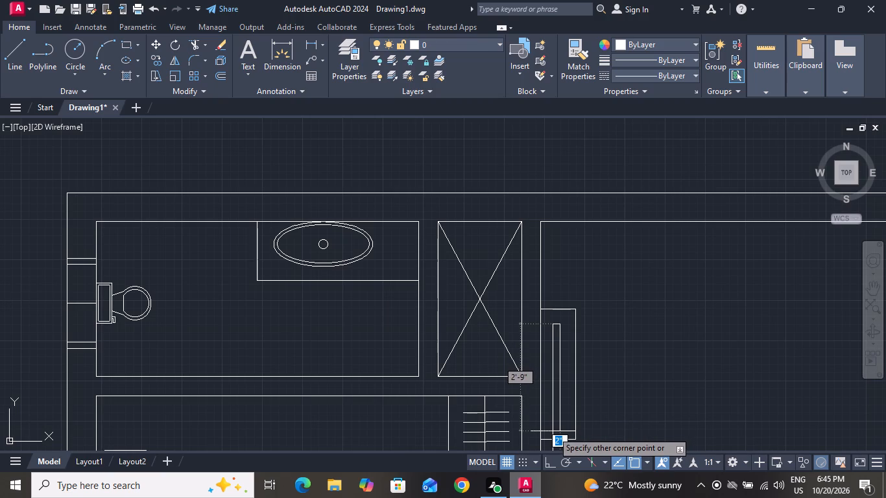
pyautogui.click(553, 429)
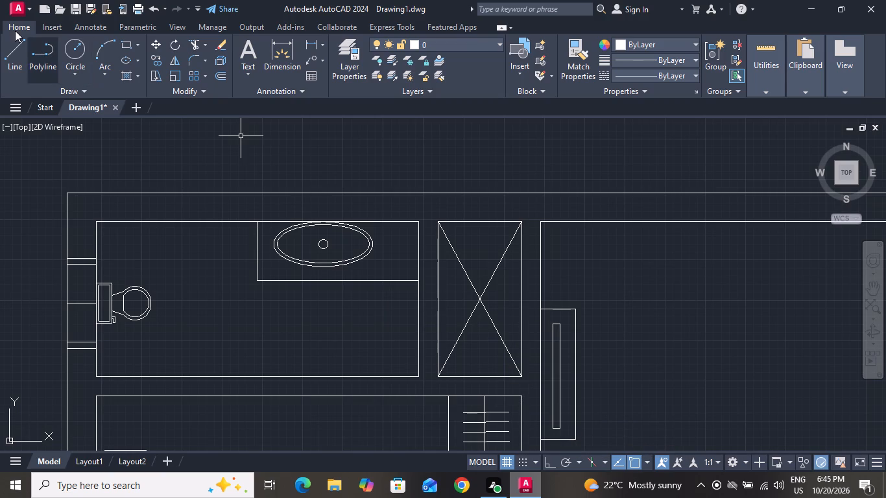
# Draw a slanted line about 2" long from near the top of the narrow rectangle's wall-facing side, rising toward the wall.
pyautogui.moveTo(18, 44); pyautogui.dragTo(129, 114)
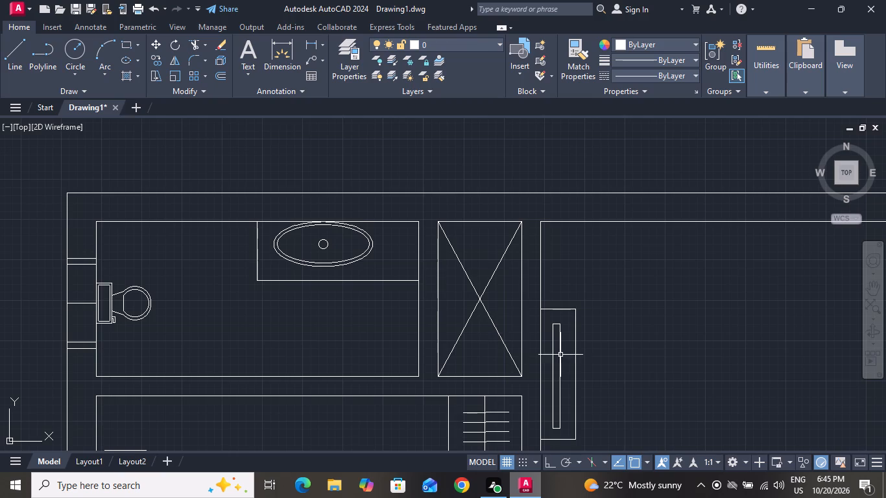
pyautogui.click(11, 58)
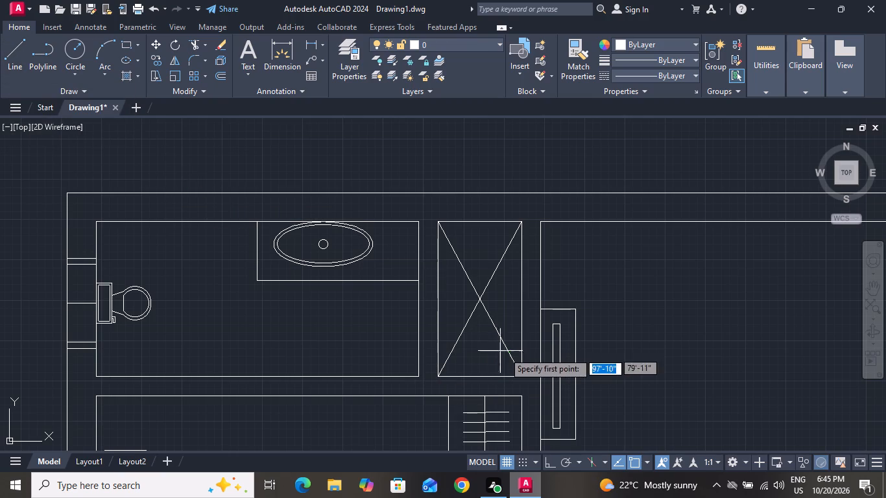
pyautogui.click(551, 343)
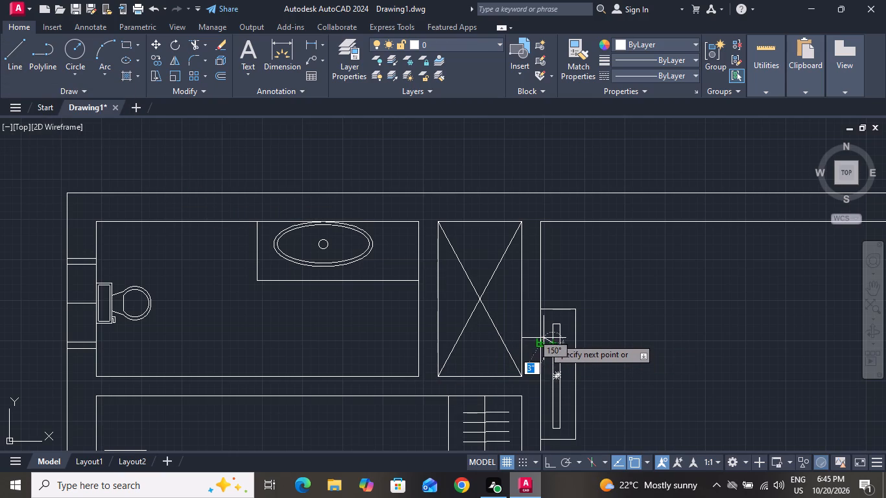
pyautogui.moveTo(548, 338); pyautogui.dragTo(553, 377)
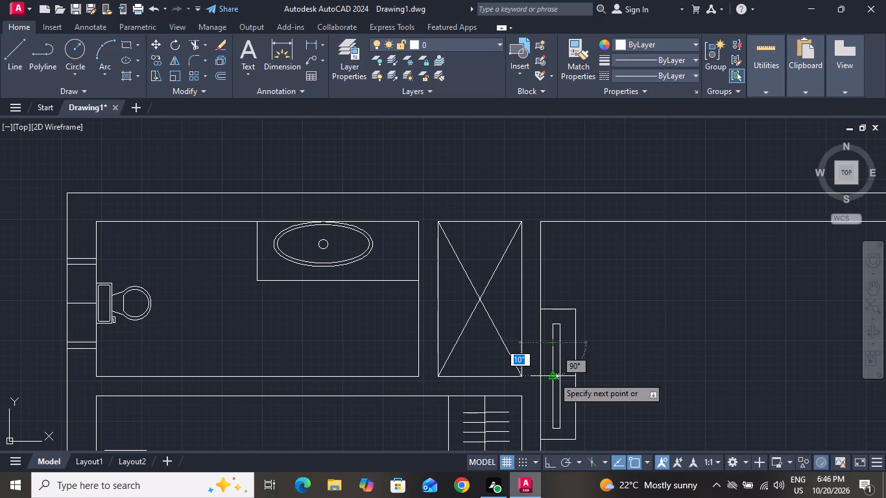
pyautogui.keyDown('ctrl'); pyautogui.scroll(5, 542, 349); pyautogui.keyUp('ctrl')
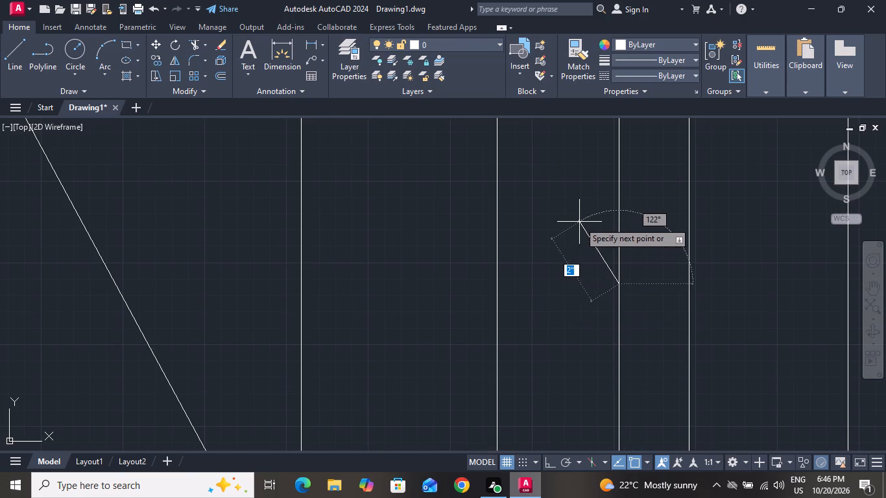
pyautogui.moveTo(579, 222); pyautogui.dragTo(593, 304)
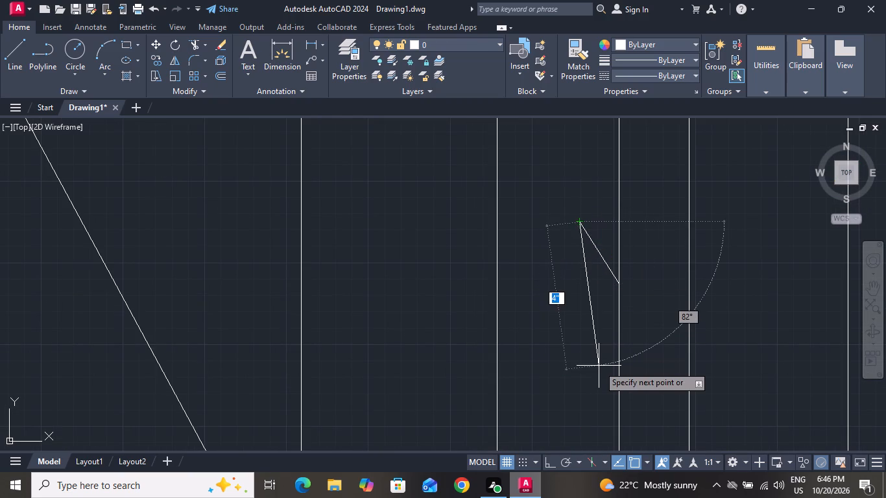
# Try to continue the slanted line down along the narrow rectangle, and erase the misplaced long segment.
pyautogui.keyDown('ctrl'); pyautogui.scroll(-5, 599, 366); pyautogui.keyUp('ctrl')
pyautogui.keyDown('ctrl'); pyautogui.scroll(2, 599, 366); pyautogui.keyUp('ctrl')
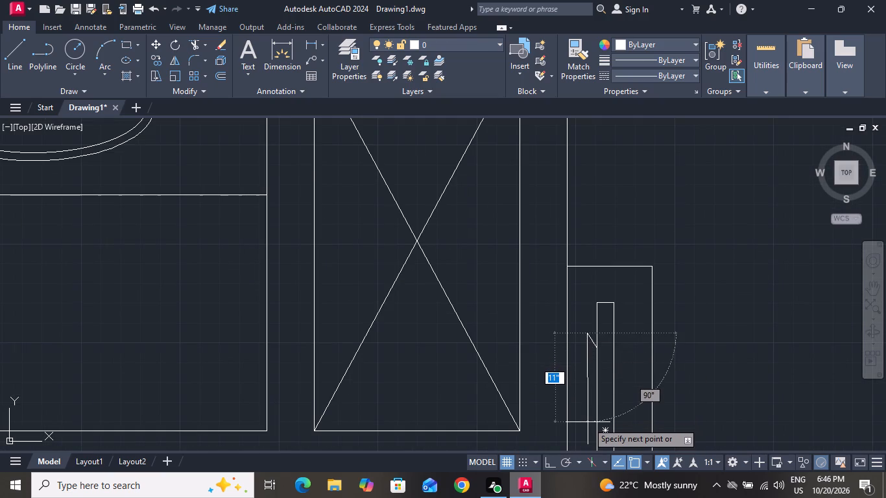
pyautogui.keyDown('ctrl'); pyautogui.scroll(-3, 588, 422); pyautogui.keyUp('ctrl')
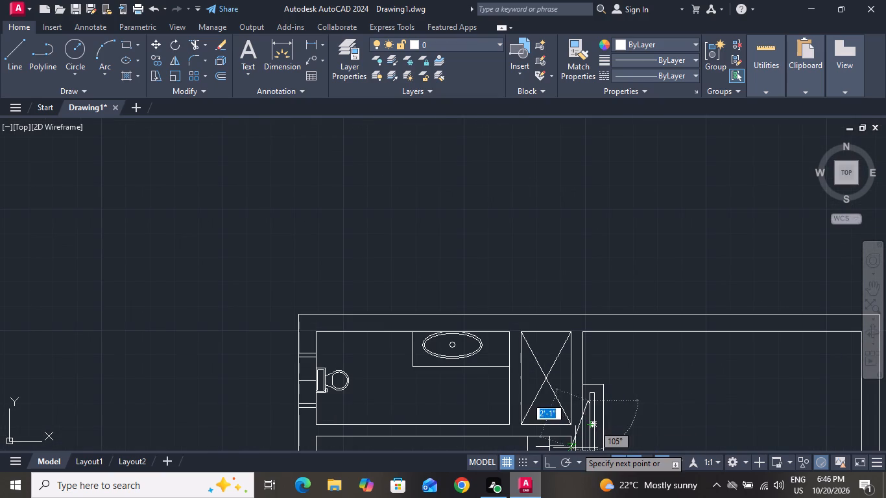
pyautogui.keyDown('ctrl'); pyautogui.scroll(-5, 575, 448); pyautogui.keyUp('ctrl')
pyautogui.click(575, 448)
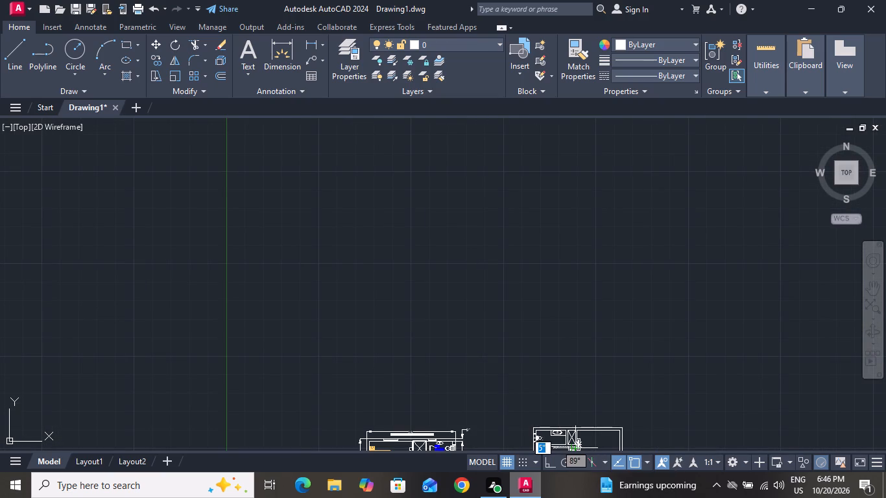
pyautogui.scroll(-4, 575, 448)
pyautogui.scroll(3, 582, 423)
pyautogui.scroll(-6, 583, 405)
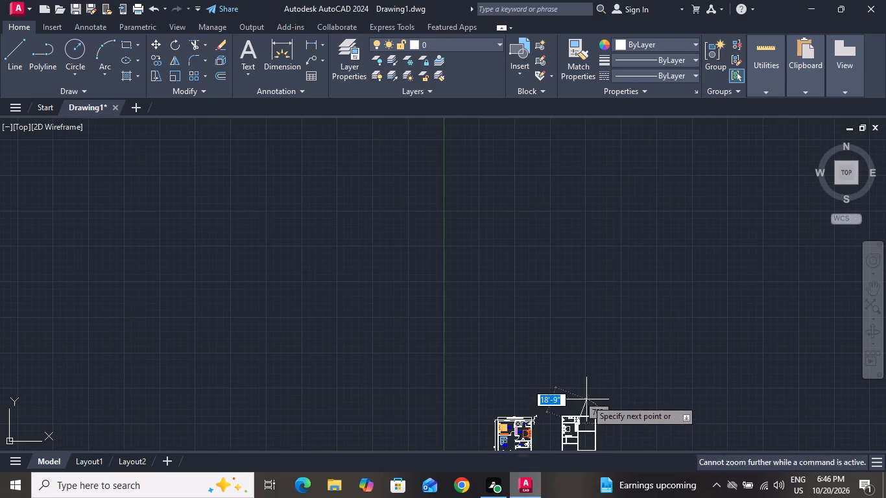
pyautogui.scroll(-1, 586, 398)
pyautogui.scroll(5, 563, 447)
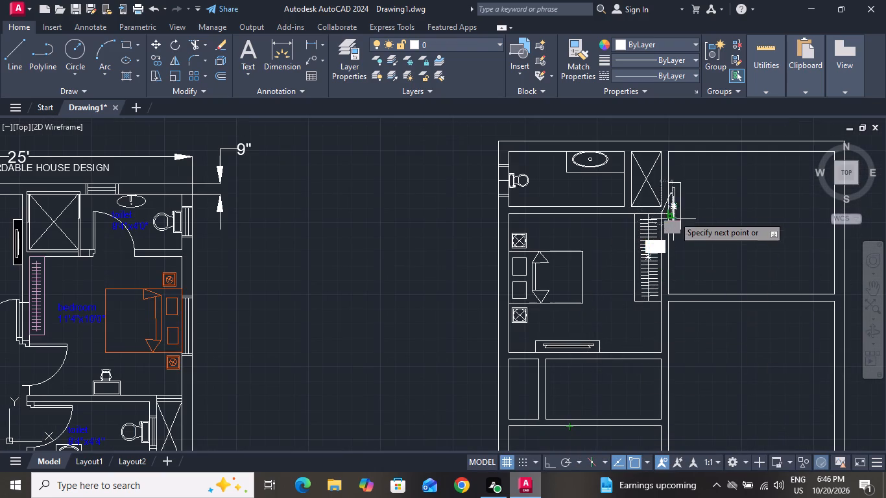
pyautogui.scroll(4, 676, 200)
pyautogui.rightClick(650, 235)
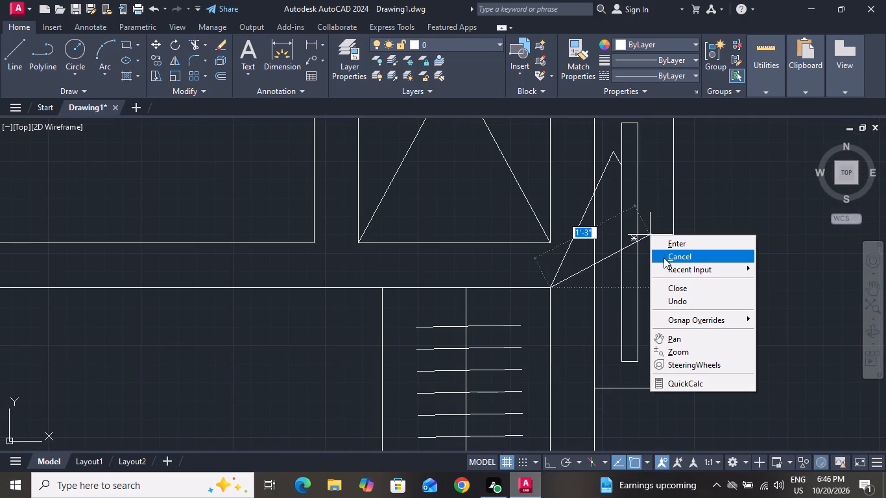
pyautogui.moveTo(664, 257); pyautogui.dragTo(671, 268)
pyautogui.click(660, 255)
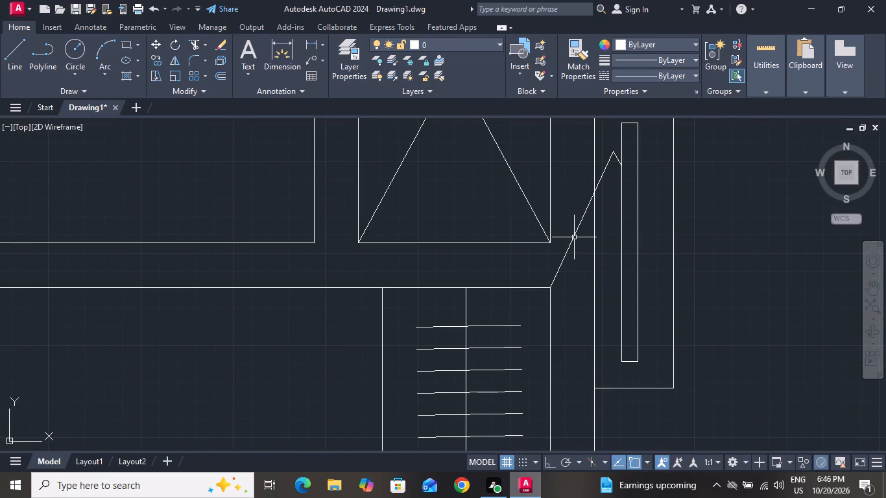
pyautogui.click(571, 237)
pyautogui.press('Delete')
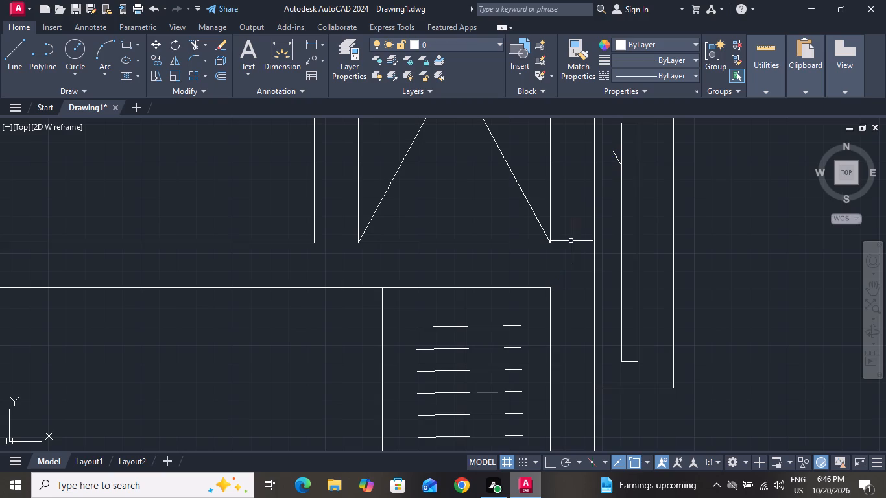
# Draw a vertical line about 2'-2" down from the slanted line's free end and join it diagonally back to the narrow rectangle.
pyautogui.click(5, 44)
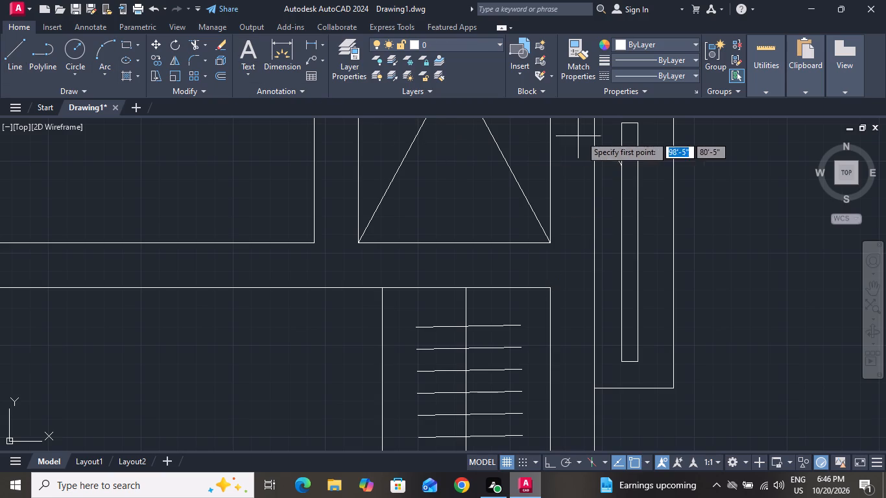
pyautogui.click(612, 150)
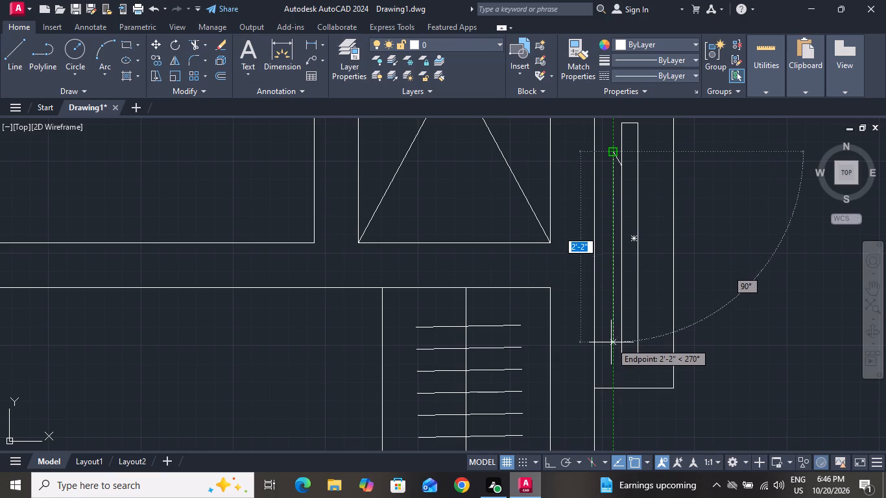
pyautogui.click(611, 342)
pyautogui.click(623, 329)
pyautogui.rightClick(623, 327)
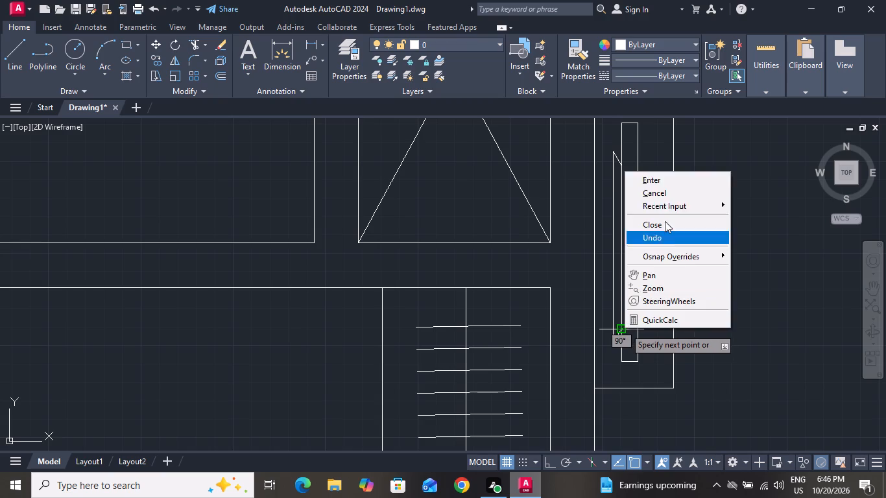
pyautogui.click(660, 196)
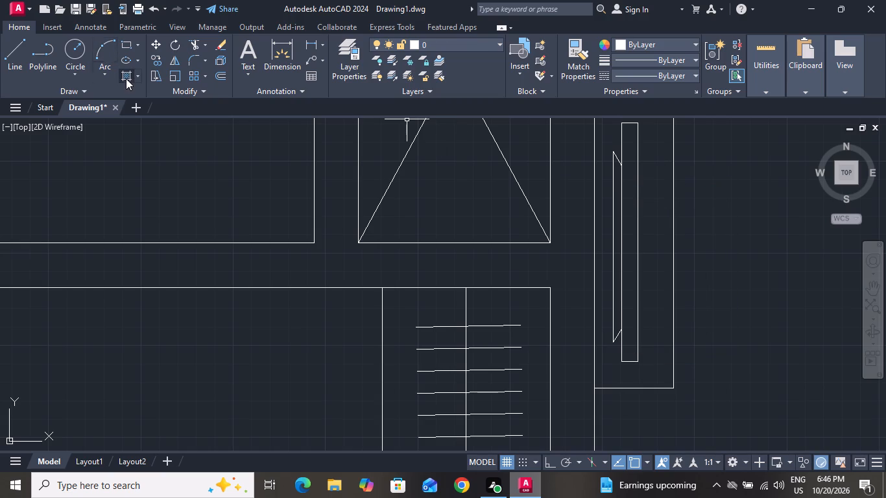
# Hatch the narrow screen rectangle and the bevelled strip behind it with the SOLID pattern in colour 0,0,0.
pyautogui.click(125, 80)
pyautogui.click(109, 54)
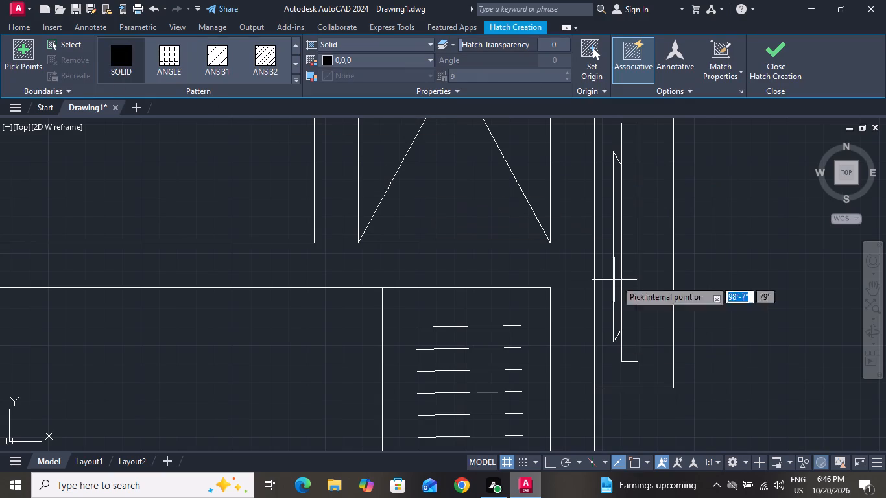
pyautogui.click(627, 290)
pyautogui.click(616, 293)
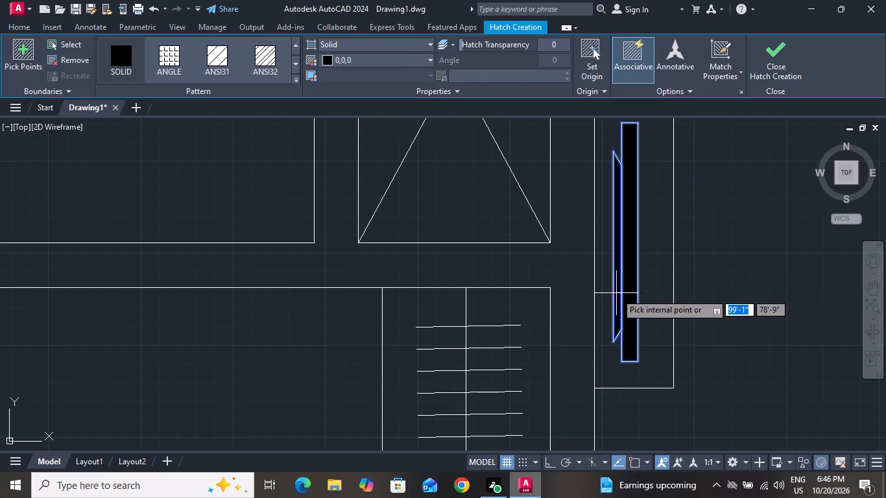
pyautogui.rightClick(729, 254)
pyautogui.click(741, 279)
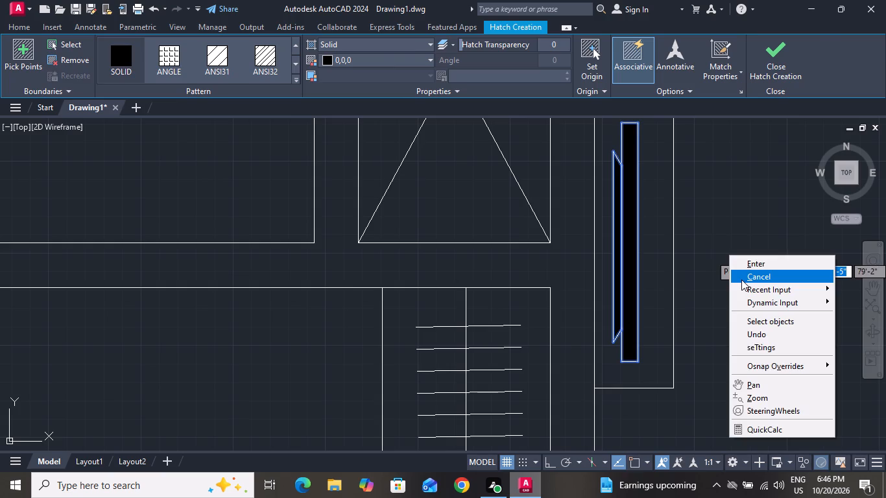
pyautogui.scroll(-5, 734, 287)
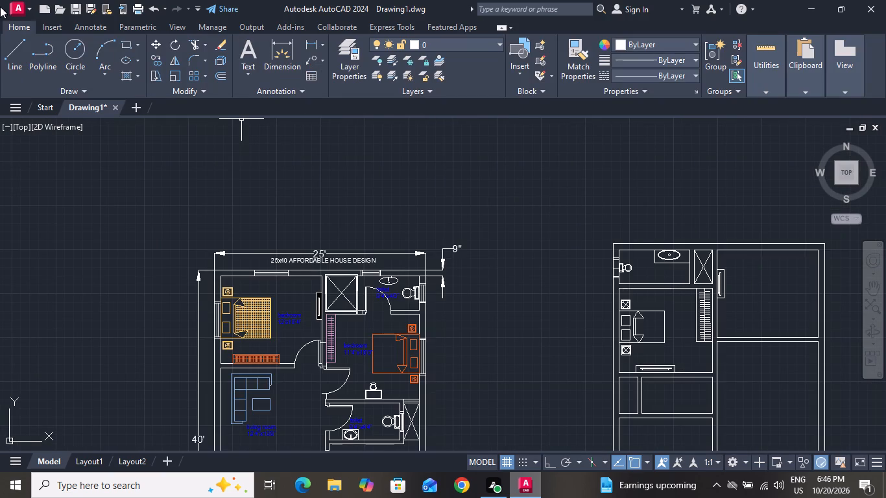
# Draw a bed rectangle about 4'-5" by 3'-7" against the right-hand wall of the upper-right bedroom.
pyautogui.click(121, 42)
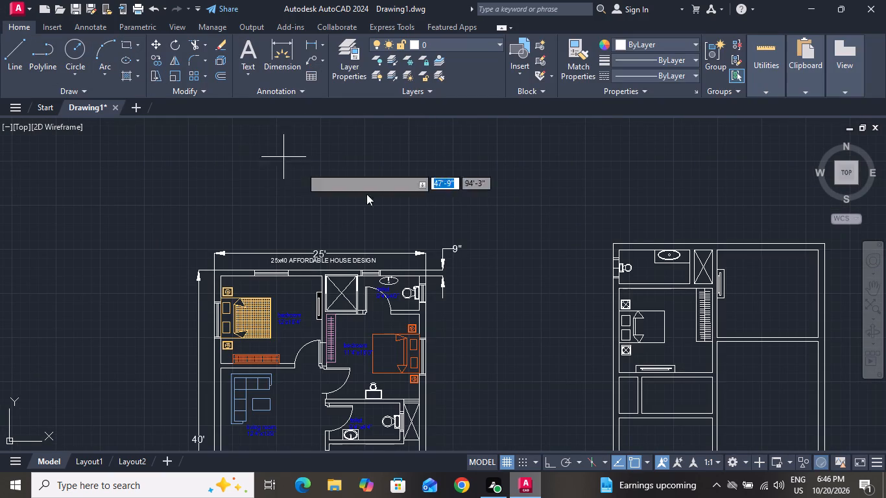
pyautogui.scroll(-1, 435, 242)
pyautogui.scroll(2, 675, 276)
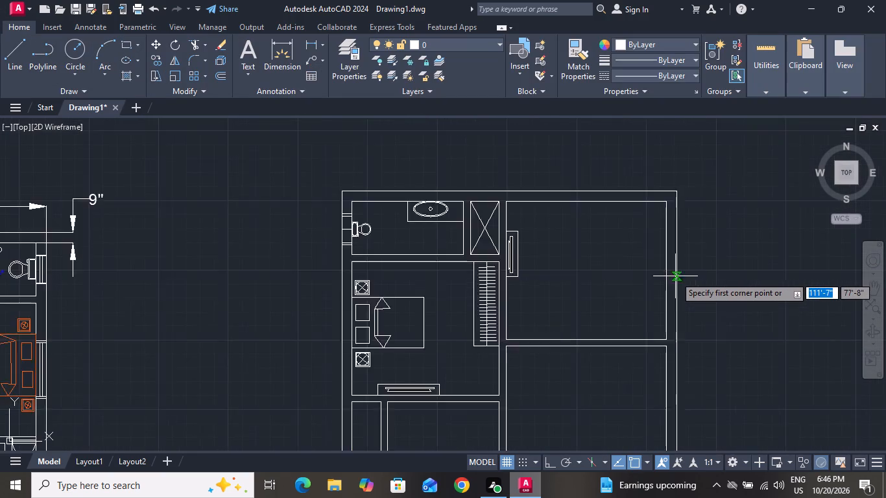
pyautogui.scroll(1, 675, 276)
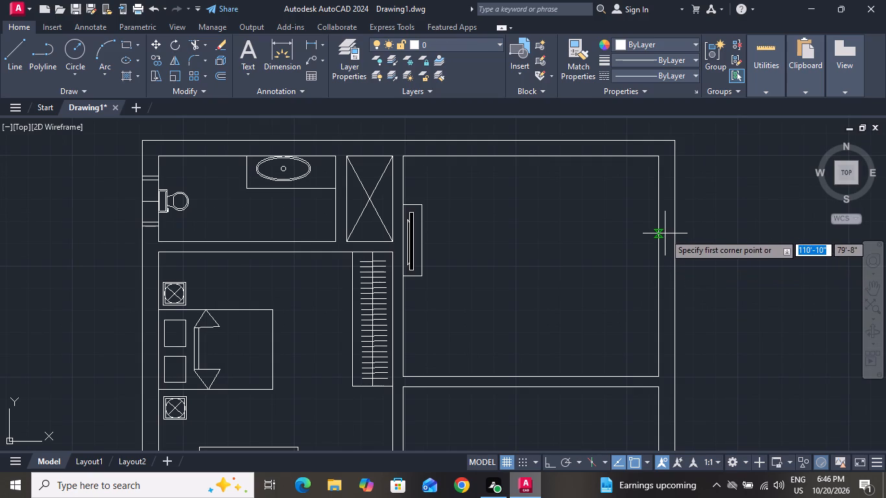
pyautogui.click(658, 239)
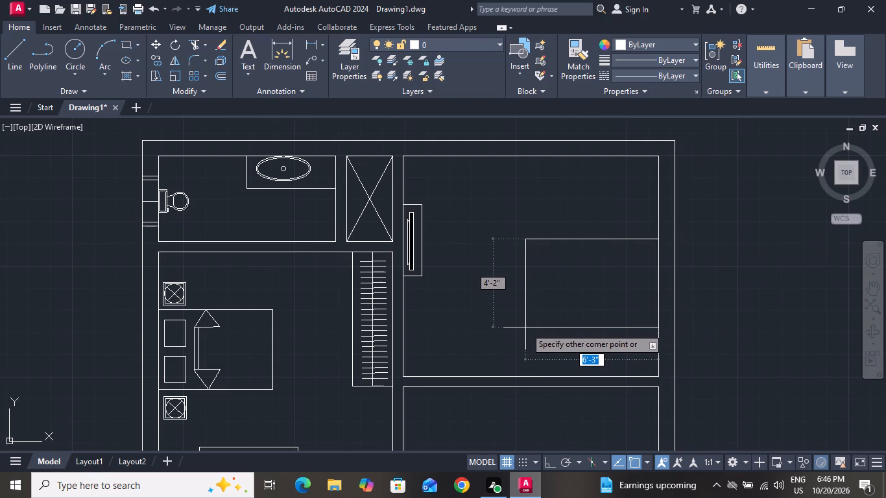
pyautogui.click(564, 316)
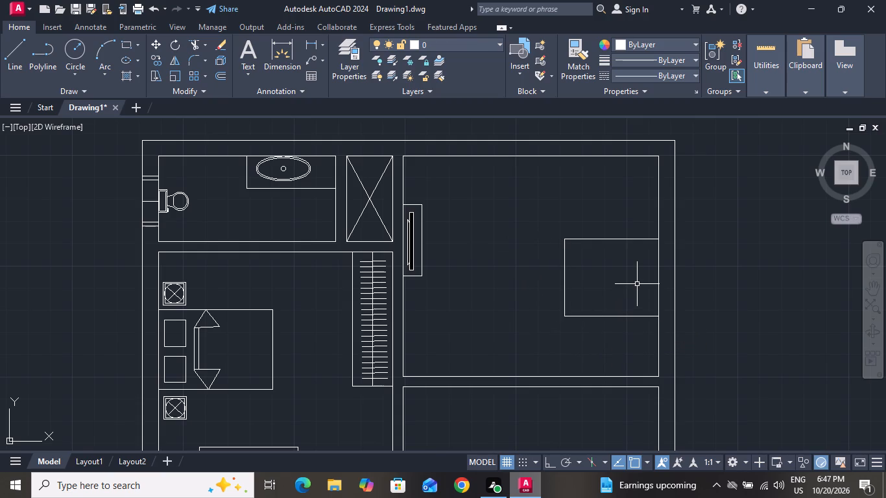
# Offset the new bed rectangle 1" outward.
pyautogui.write('O 1')
pyautogui.hotkey('shift', '"')
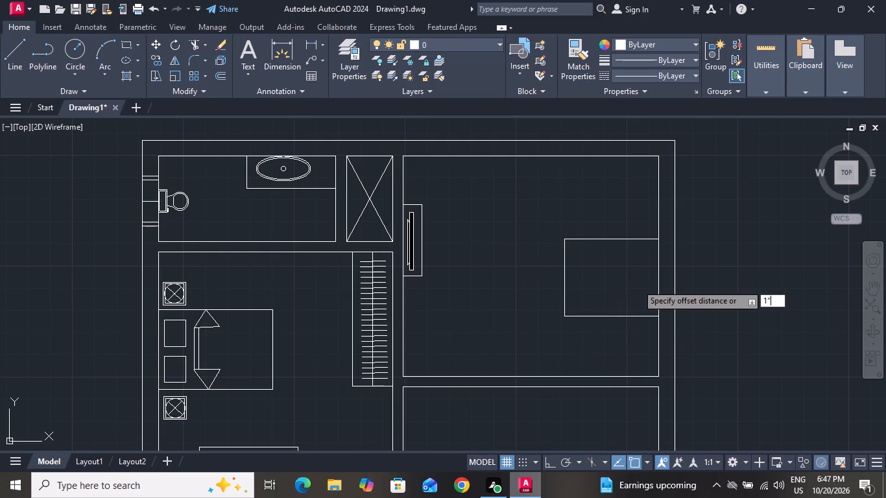
pyautogui.press('Return')
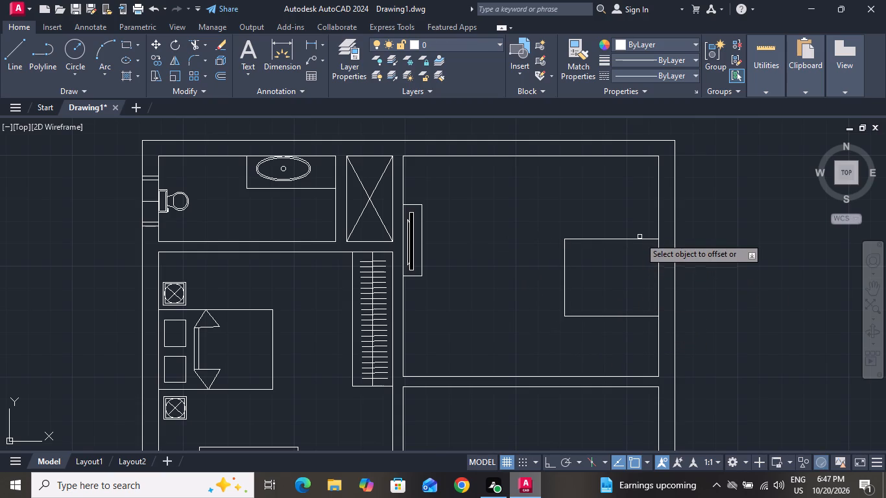
pyautogui.click(640, 238)
pyautogui.click(644, 230)
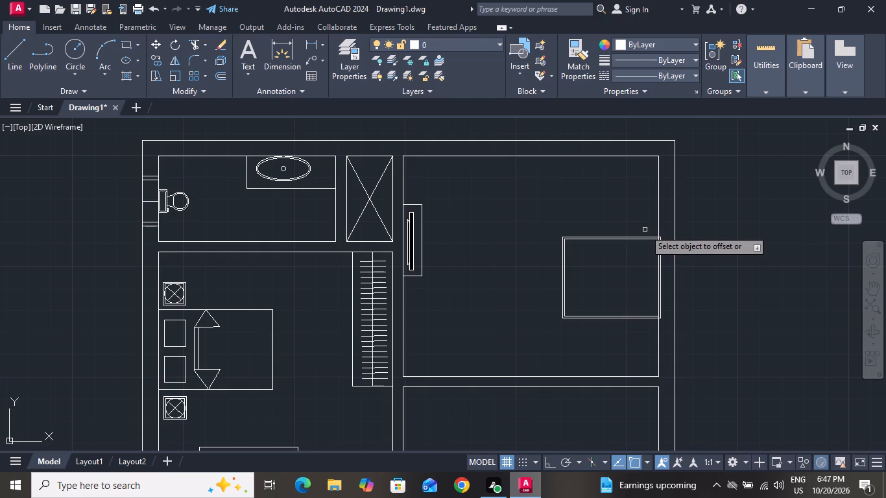
pyautogui.rightClick(641, 233)
pyautogui.click(658, 252)
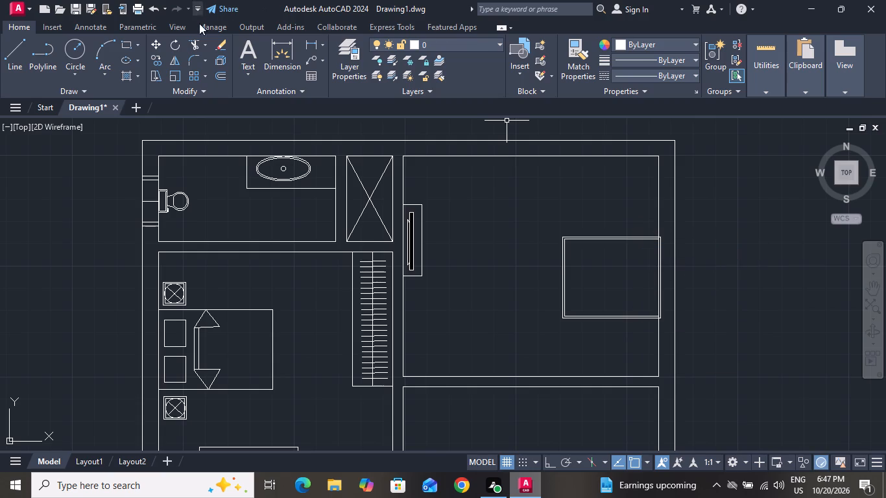
# Draw a straight vertical line about 2'-10" down from the bed's upper edge, on the wall side, as the blanket edge.
pyautogui.click(6, 46)
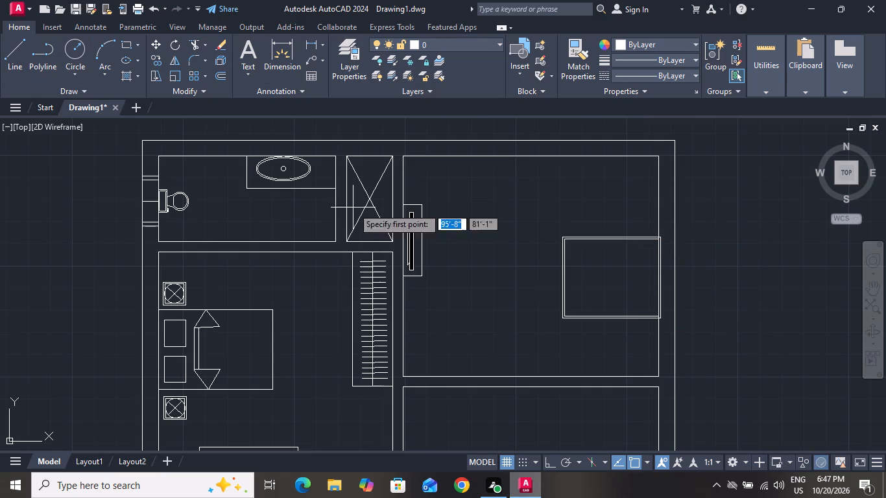
pyautogui.scroll(3, 622, 254)
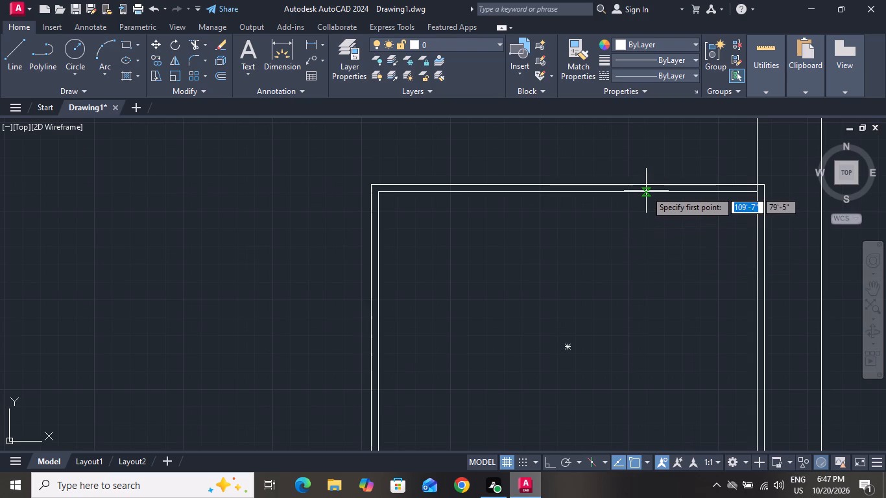
pyautogui.click(646, 191)
pyautogui.scroll(-3, 654, 351)
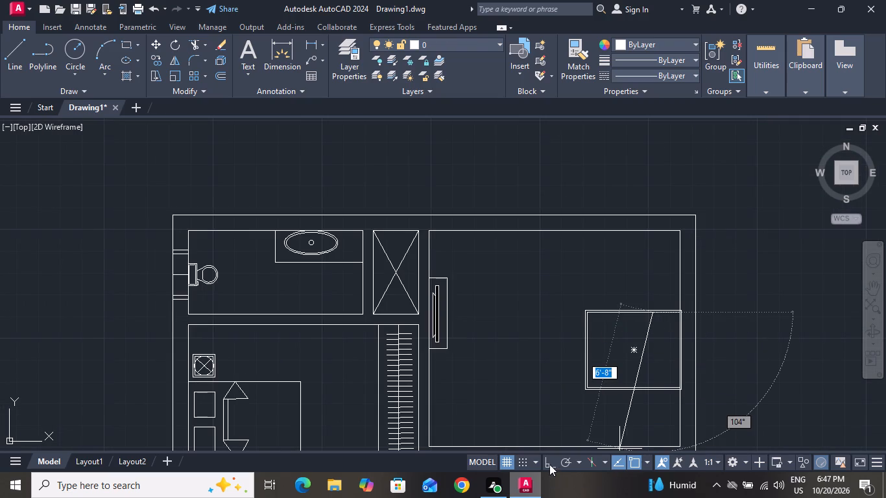
pyautogui.click(548, 464)
pyautogui.scroll(-2, 612, 333)
pyautogui.scroll(4, 640, 374)
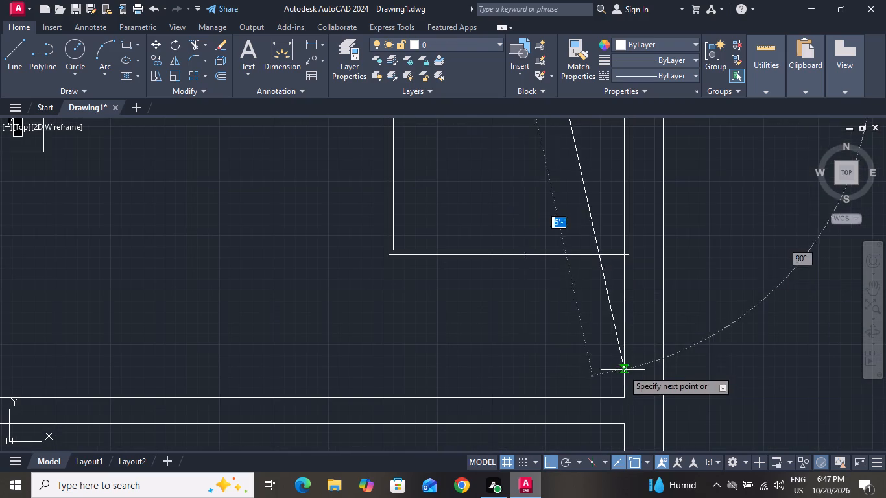
pyautogui.click(562, 209)
# Continue the blanket line diagonally to the bed's lower edge and close a triangular fold back at the vertical line's lower end.
pyautogui.moveTo(548, 458); pyautogui.dragTo(507, 420)
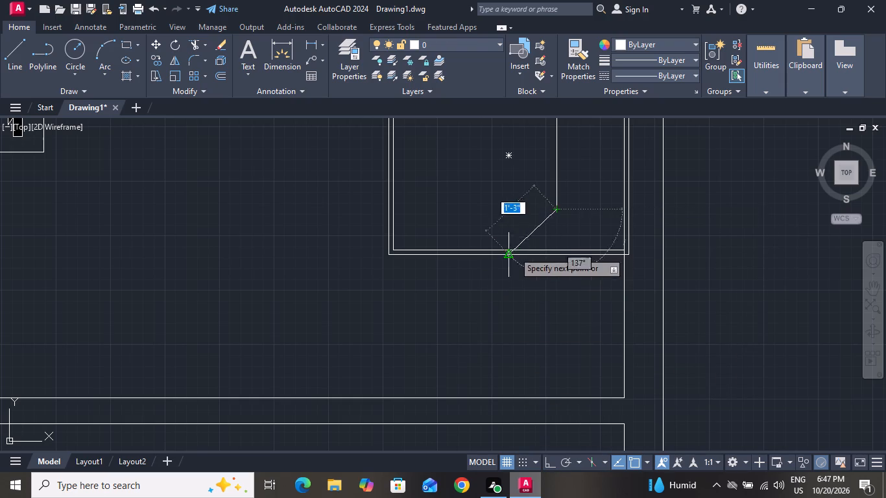
pyautogui.click(527, 250)
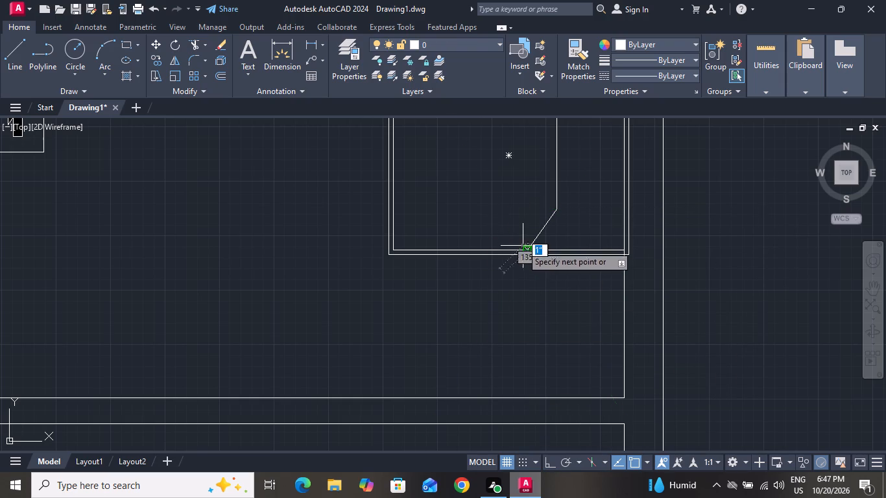
pyautogui.click(496, 198)
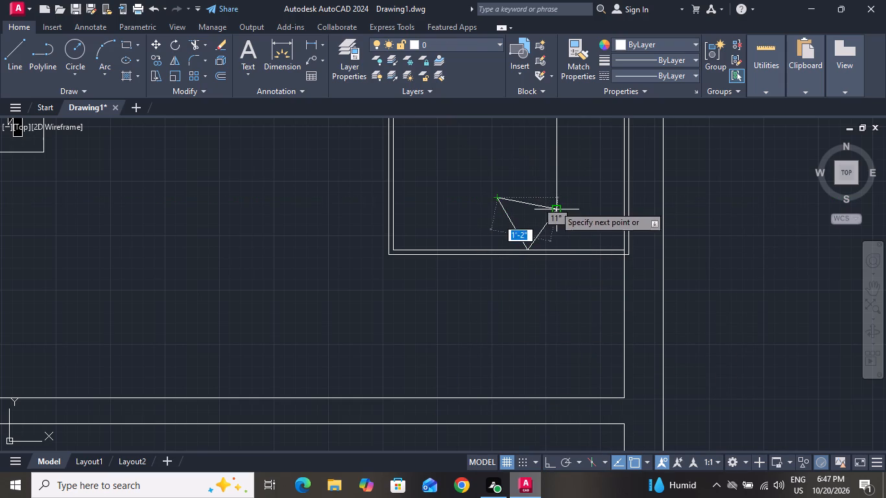
pyautogui.click(557, 206)
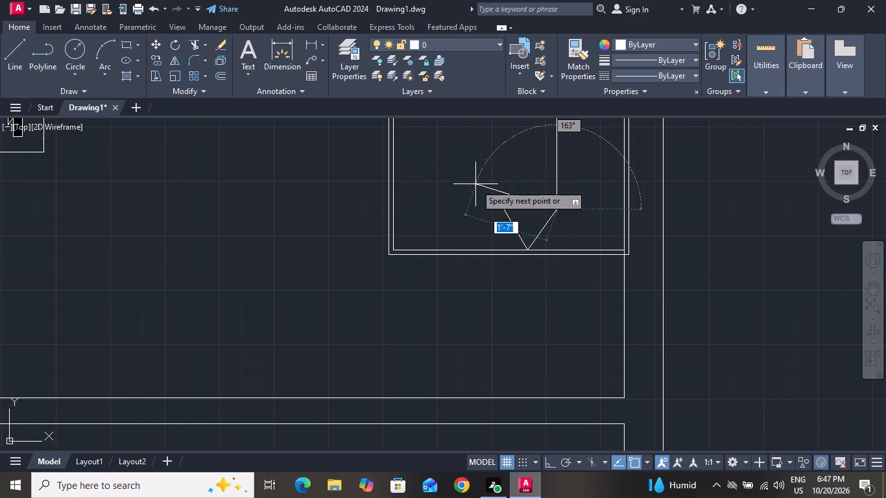
pyautogui.rightClick(520, 159)
pyautogui.click(537, 183)
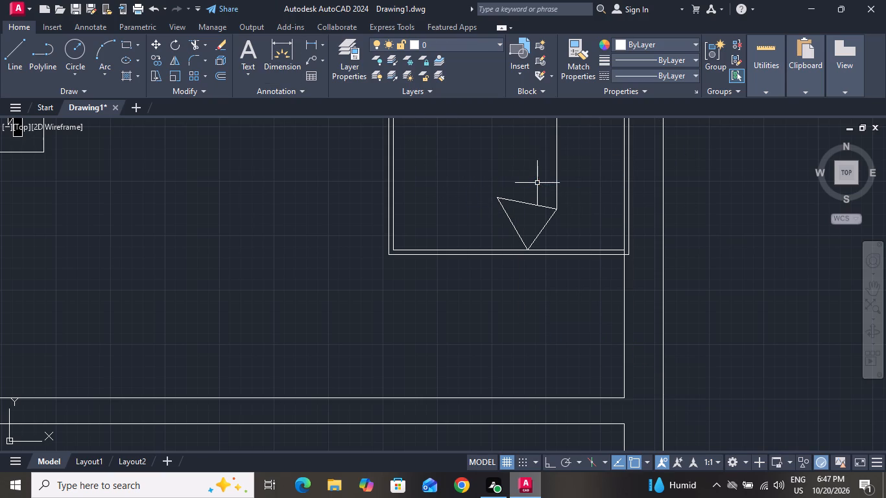
# Draw a pillow rectangle about 8" by 1'-3" in the upper part of the bed, between the blanket line and the wall.
pyautogui.keyDown('ctrl'); pyautogui.scroll(-2, 505, 213); pyautogui.keyUp('ctrl')
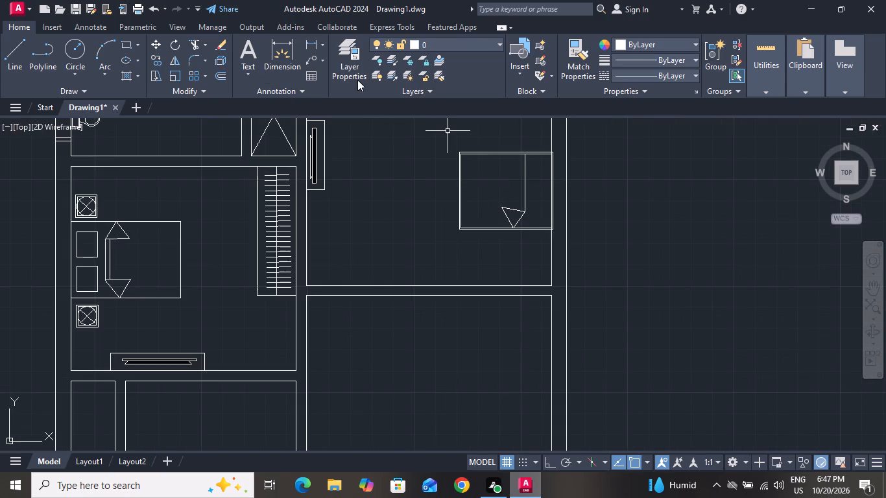
pyautogui.click(126, 43)
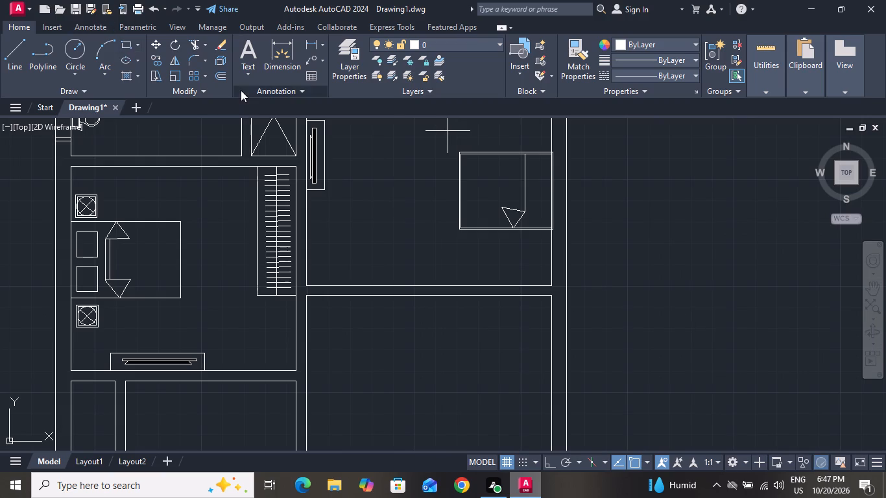
pyautogui.keyDown('ctrl'); pyautogui.scroll(2, 549, 179); pyautogui.keyUp('ctrl')
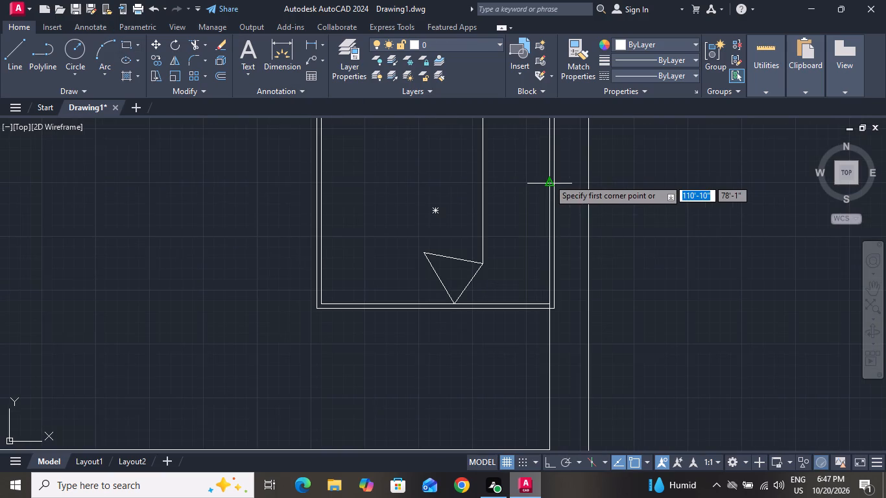
pyautogui.keyDown('ctrl'); pyautogui.scroll(-1, 515, 149); pyautogui.keyUp('ctrl')
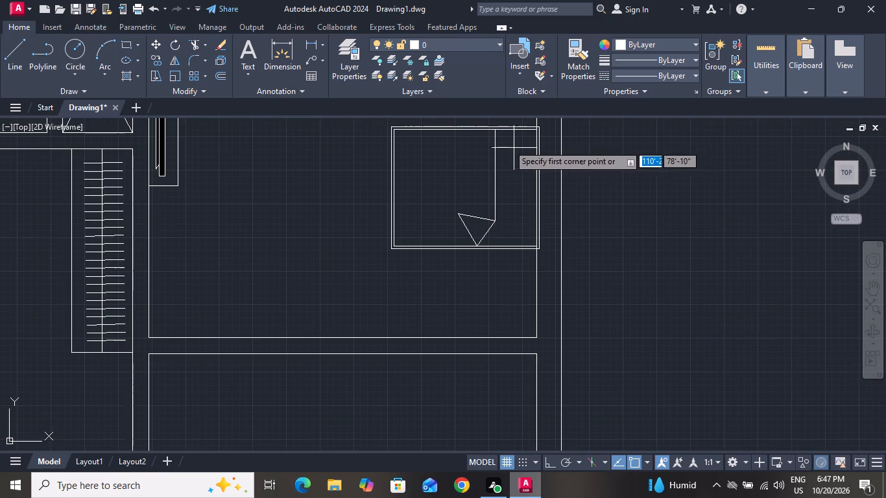
pyautogui.click(507, 141)
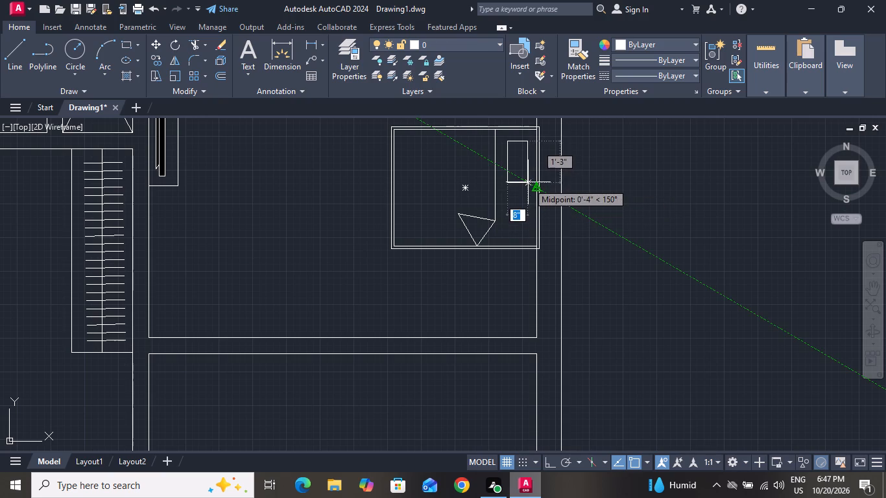
pyautogui.click(529, 182)
# Copy the pillow rectangle about 1'-8" straight down to make the second pillow.
pyautogui.click(525, 183)
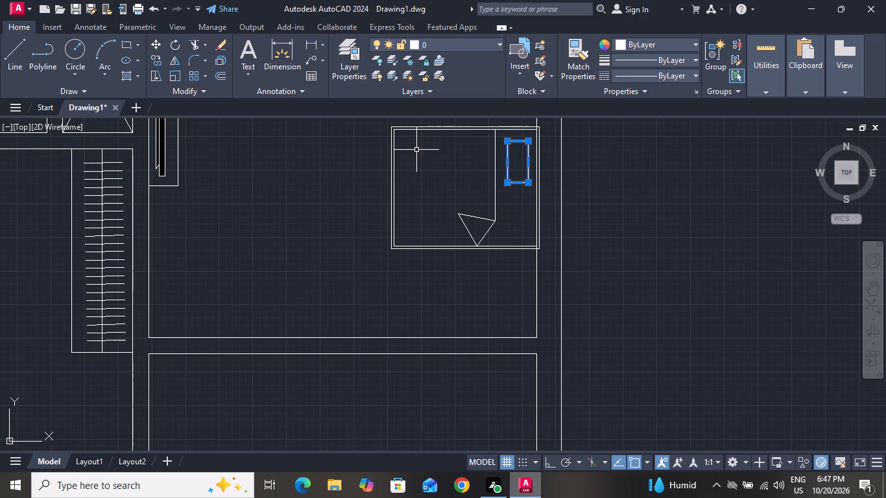
pyautogui.click(152, 58)
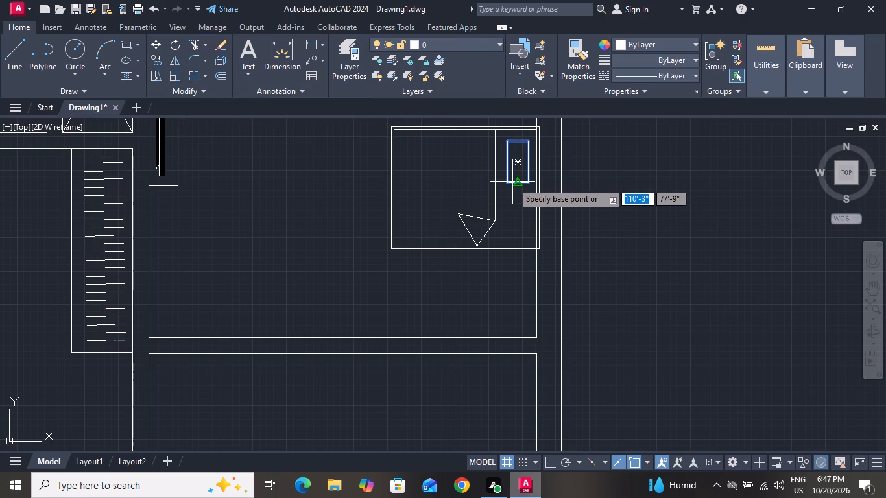
pyautogui.moveTo(516, 183); pyautogui.dragTo(512, 210)
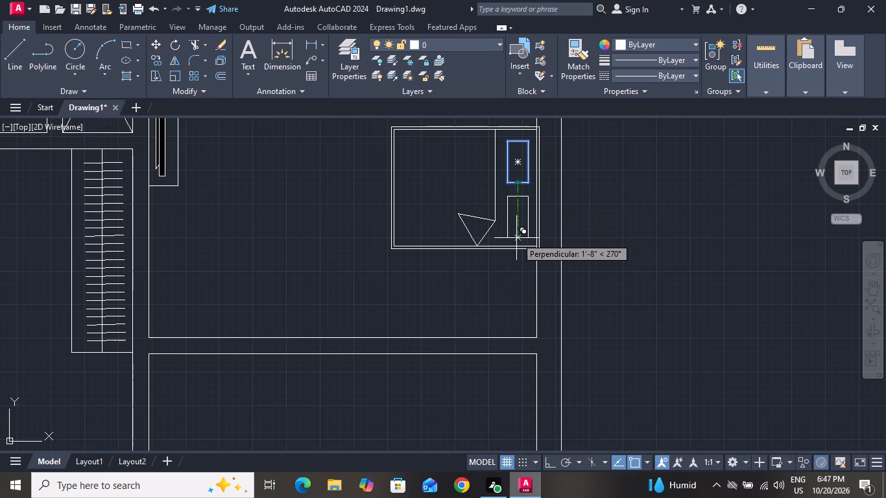
pyautogui.click(516, 238)
pyautogui.rightClick(516, 238)
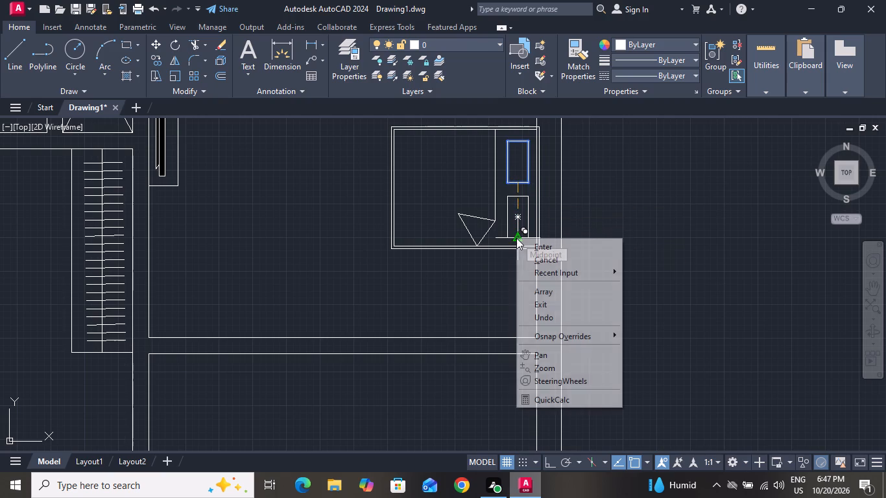
pyautogui.click(536, 253)
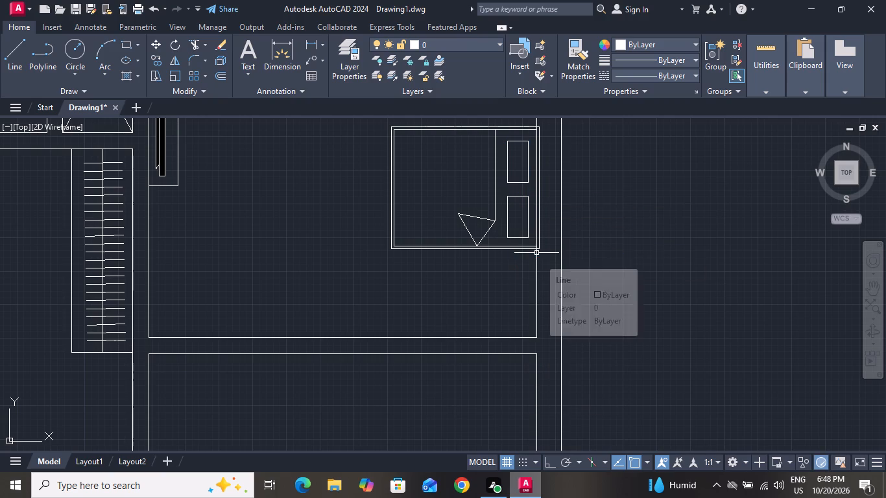
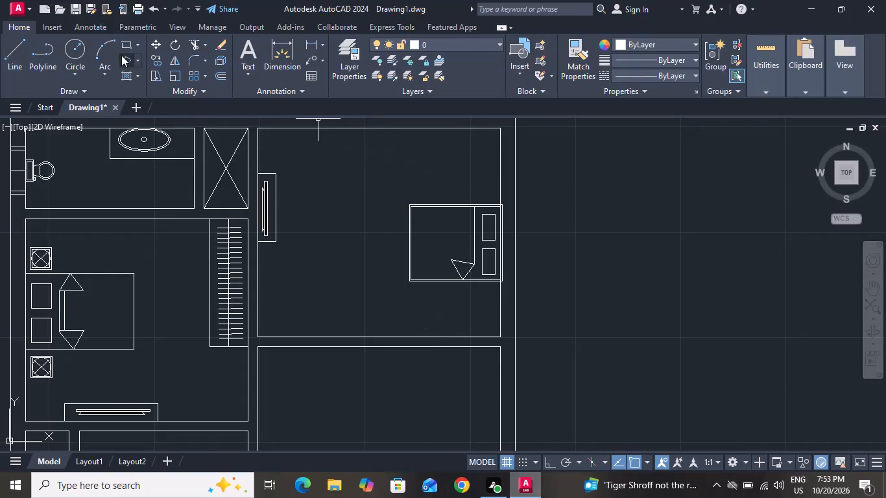
# Draw a small nightstand rectangle just above the bed in the upper-right bedroom.
pyautogui.click(133, 43)
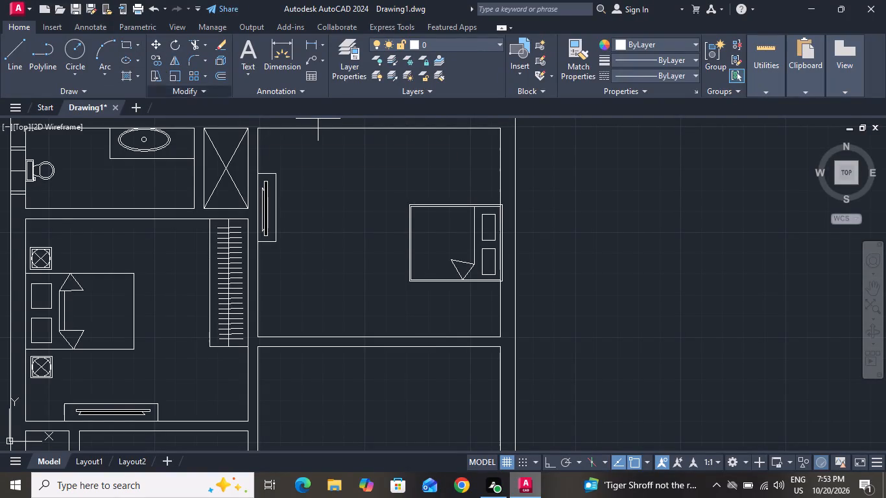
pyautogui.click(452, 166)
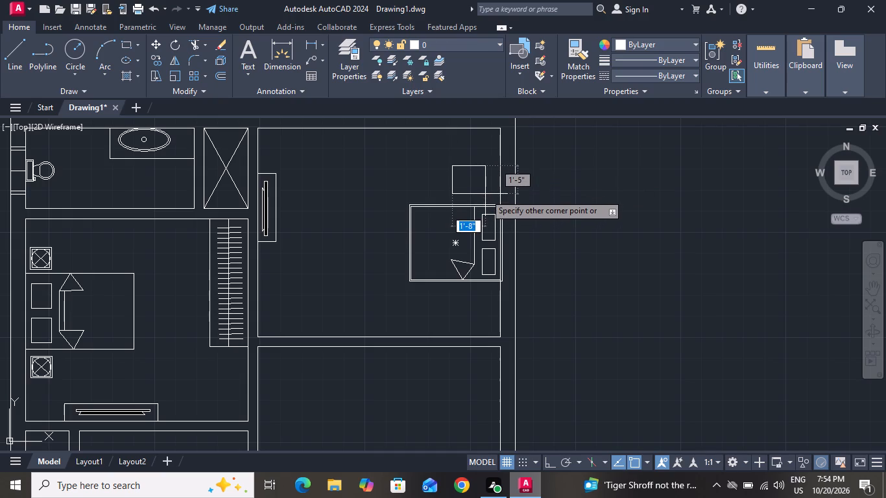
pyautogui.click(477, 189)
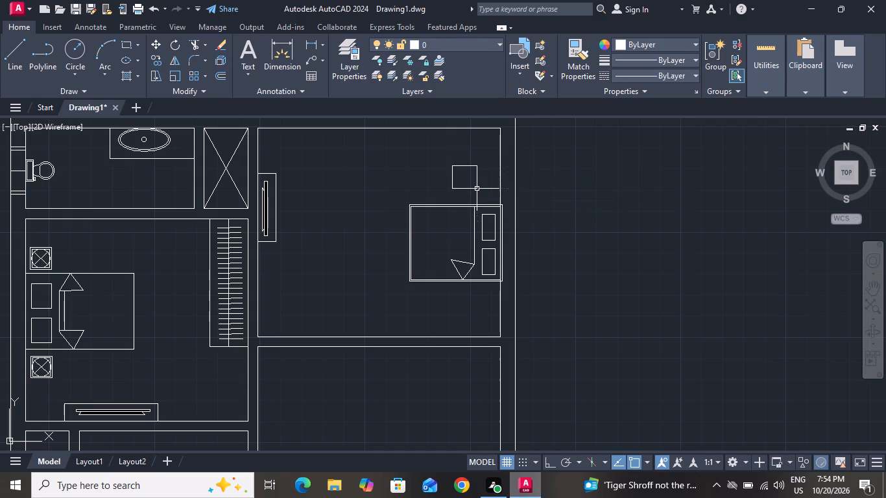
# Offset the nightstand rectangle 1" inward.
pyautogui.write('o 1"')
pyautogui.press('space')
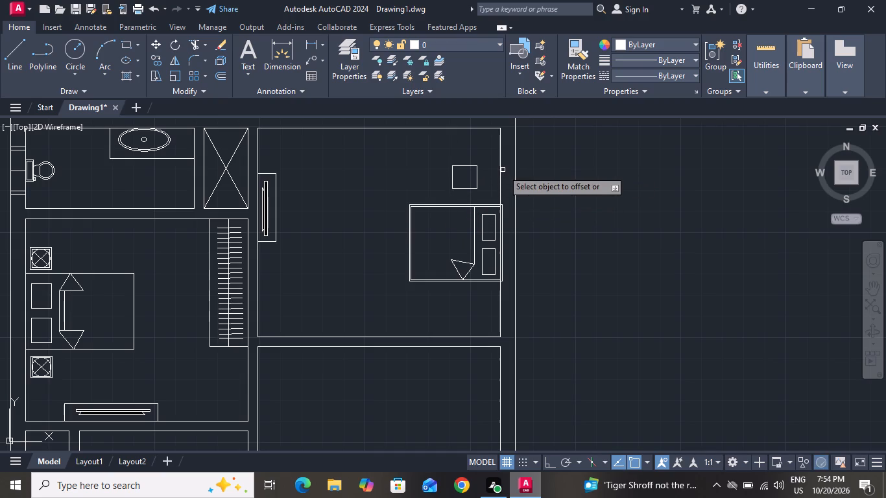
pyautogui.click(477, 172)
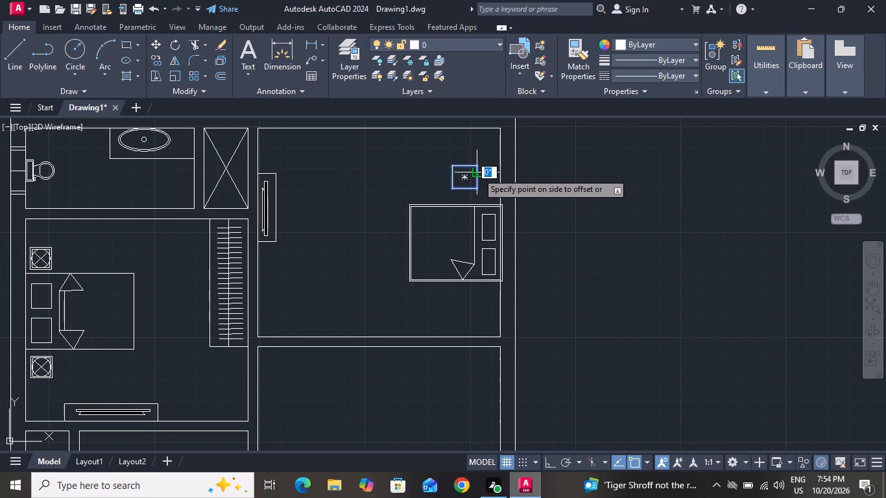
pyautogui.click(469, 172)
pyautogui.rightClick(469, 172)
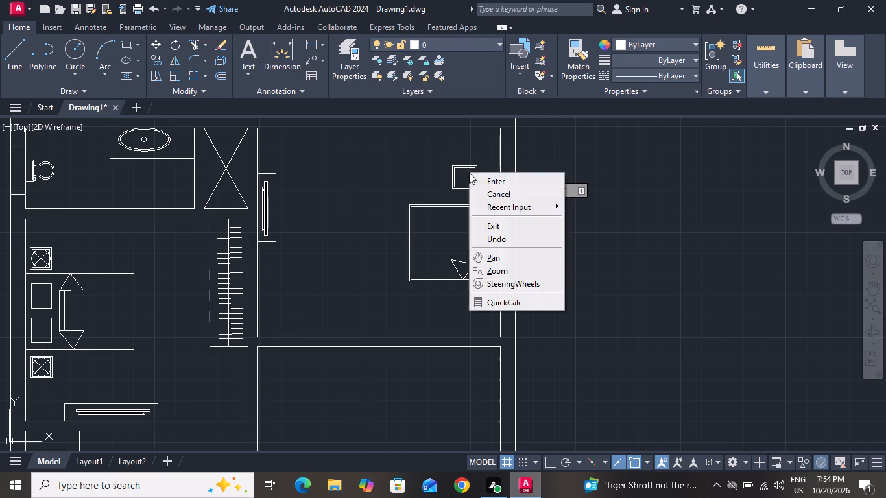
pyautogui.click(503, 196)
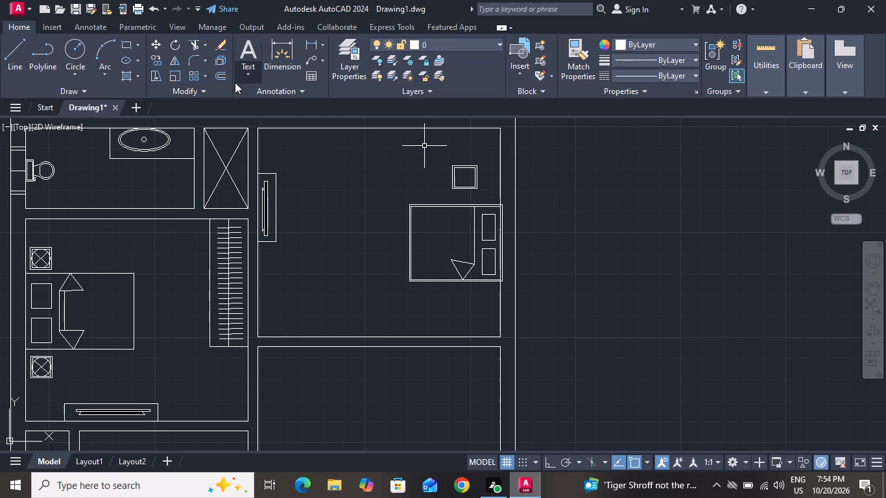
# Draw a lamp circle with a radius of about 3" at the centre of the nightstand.
pyautogui.click(76, 36)
pyautogui.click(77, 37)
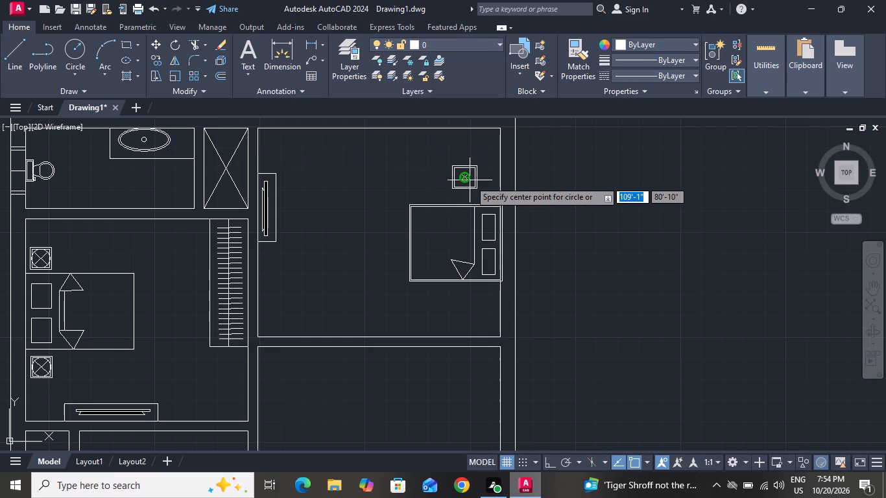
pyautogui.keyDown('ctrl'); pyautogui.scroll(3, 470, 180); pyautogui.keyUp('ctrl')
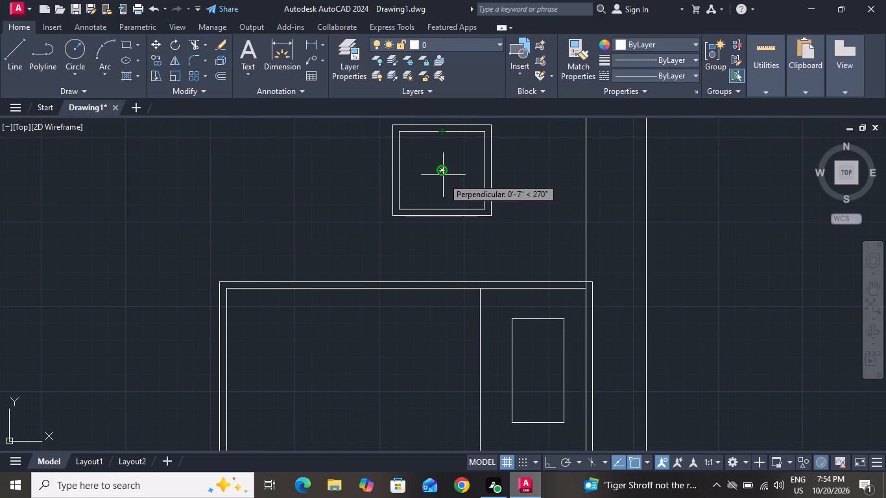
pyautogui.click(443, 171)
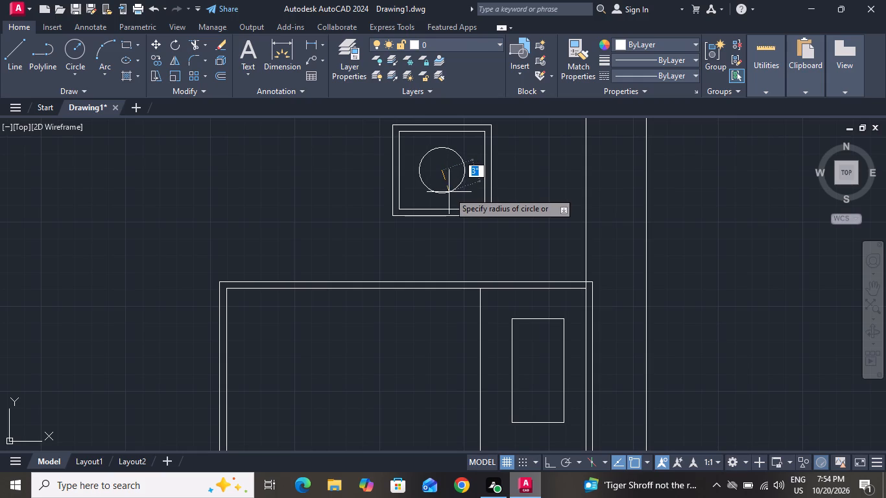
pyautogui.click(449, 192)
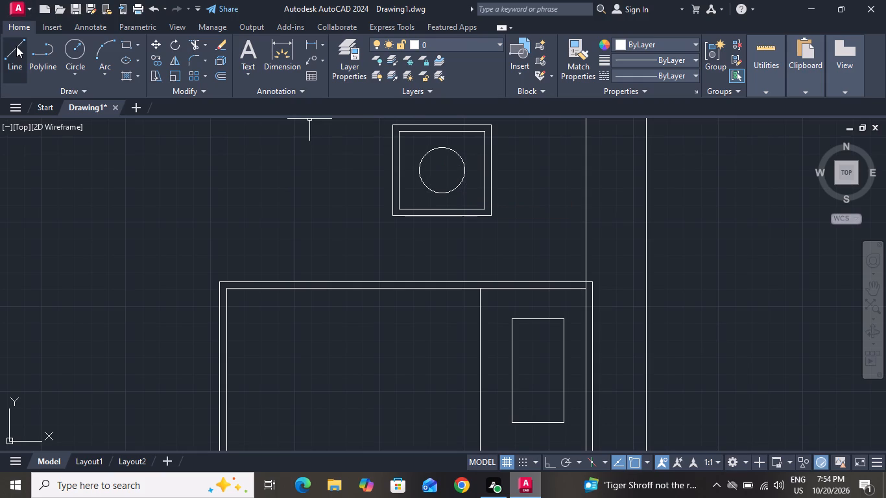
# Draw a horizontal line through the lamp circle's centre, slightly past both sides, and delete the stray diagonal segment.
pyautogui.moveTo(16, 46); pyautogui.dragTo(177, 118)
pyautogui.click(11, 48)
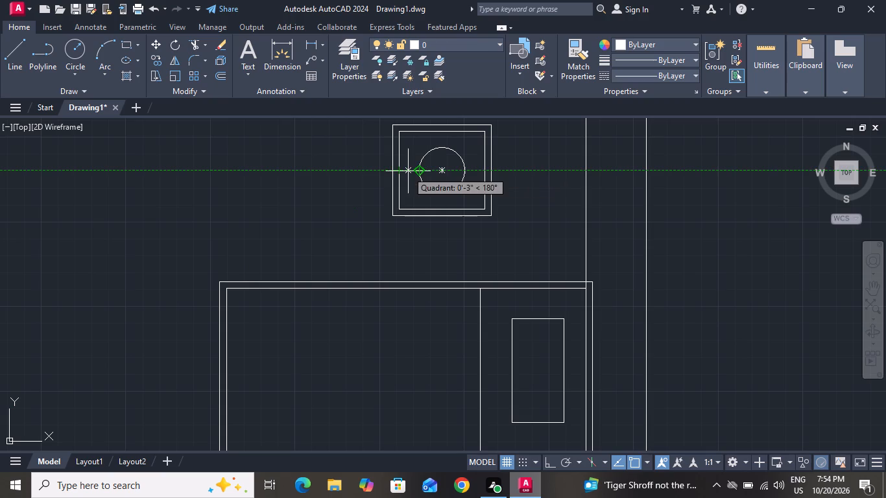
pyautogui.moveTo(409, 171); pyautogui.dragTo(475, 171)
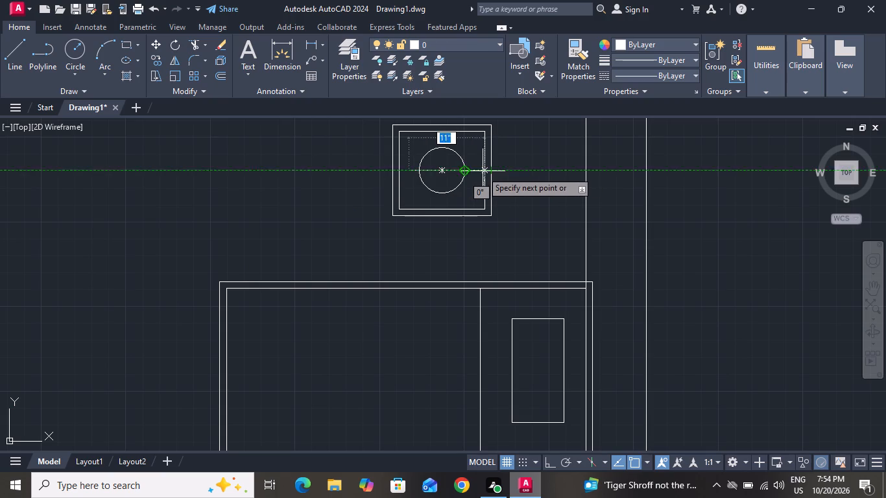
pyautogui.click(476, 170)
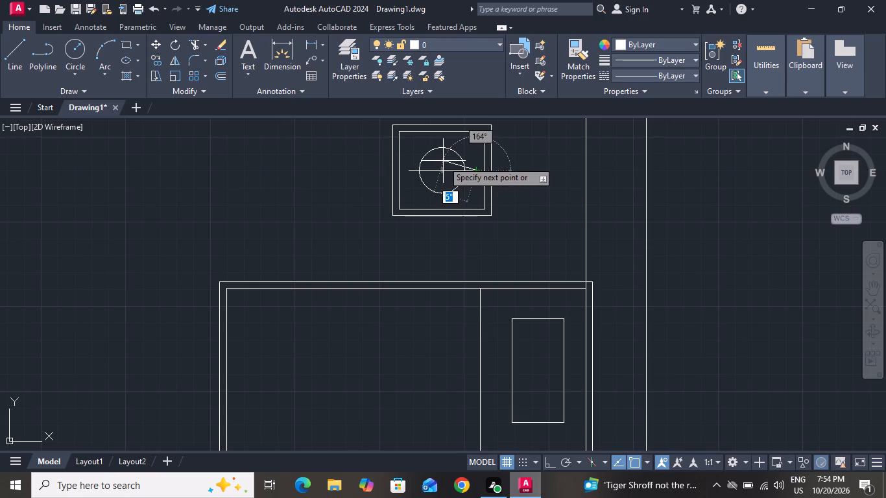
pyautogui.click(443, 161)
pyautogui.rightClick(443, 161)
pyautogui.click(460, 181)
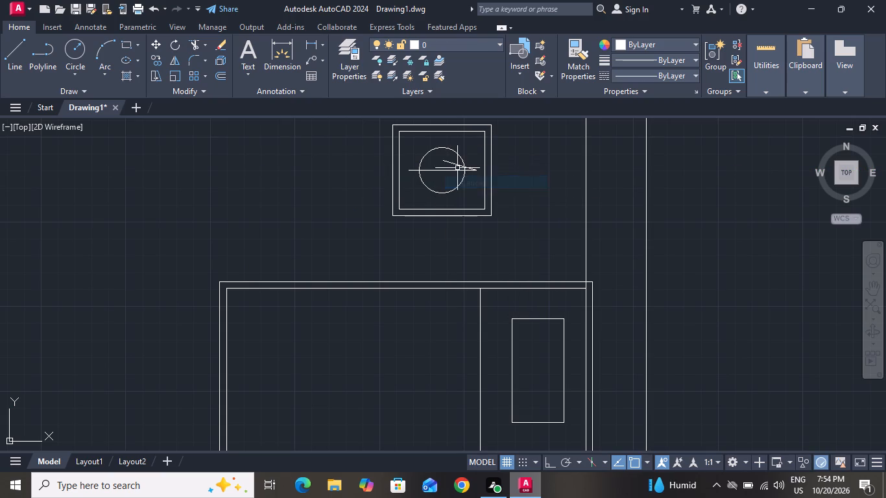
pyautogui.click(456, 163)
pyautogui.press('Delete')
# Draw a vertical line through the lamp circle's centre, slightly past its top and bottom, to complete the cross.
pyautogui.moveTo(19, 53); pyautogui.dragTo(200, 90)
pyautogui.click(11, 44)
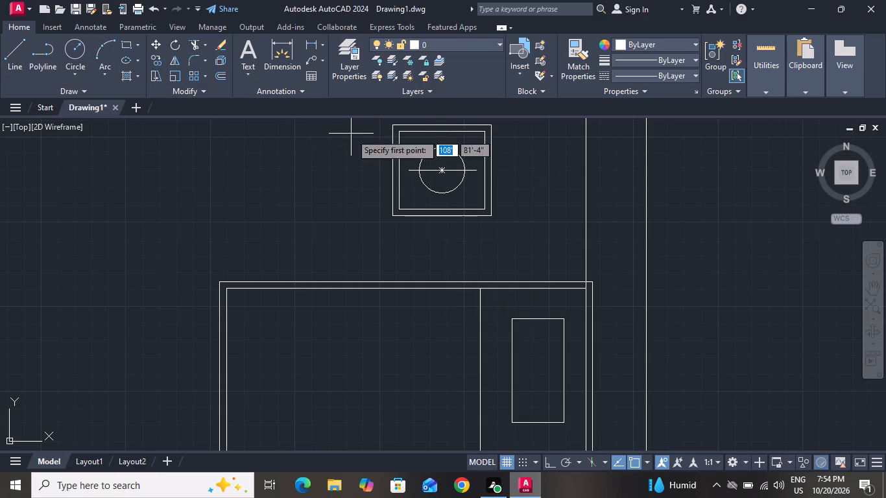
pyautogui.click(440, 139)
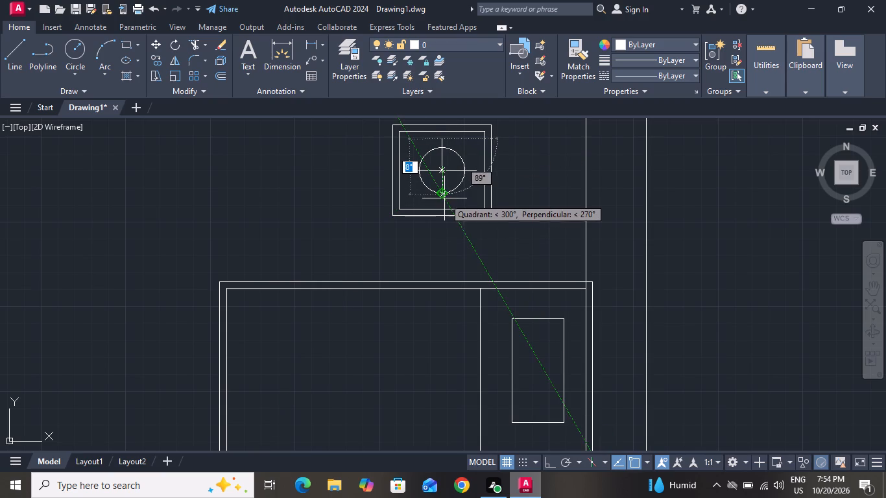
pyautogui.click(441, 201)
pyautogui.rightClick(441, 201)
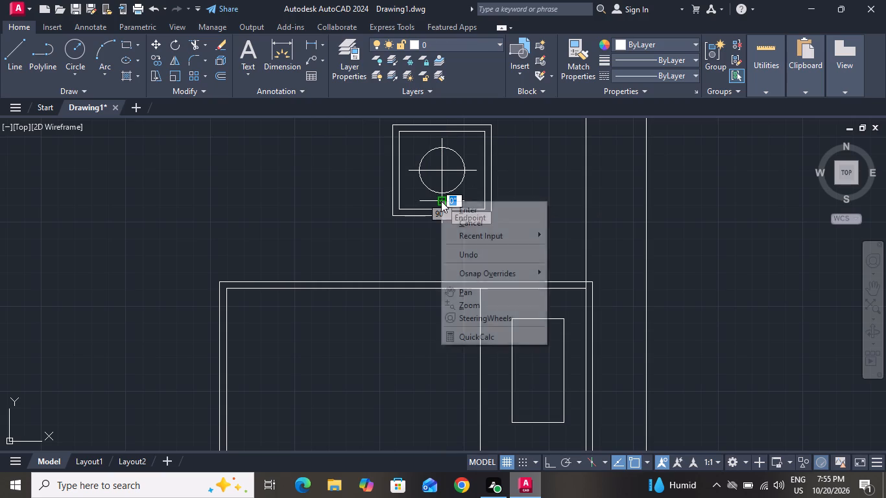
pyautogui.click(470, 217)
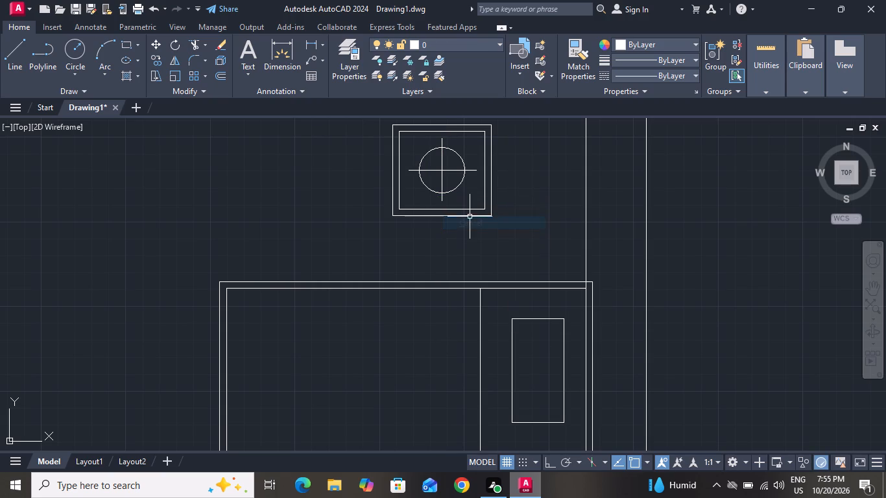
# Copy the complete nightstand with its lamp to just below the bed, near the wall.
pyautogui.keyDown('ctrl'); pyautogui.scroll(-2, 473, 241); pyautogui.keyUp('ctrl')
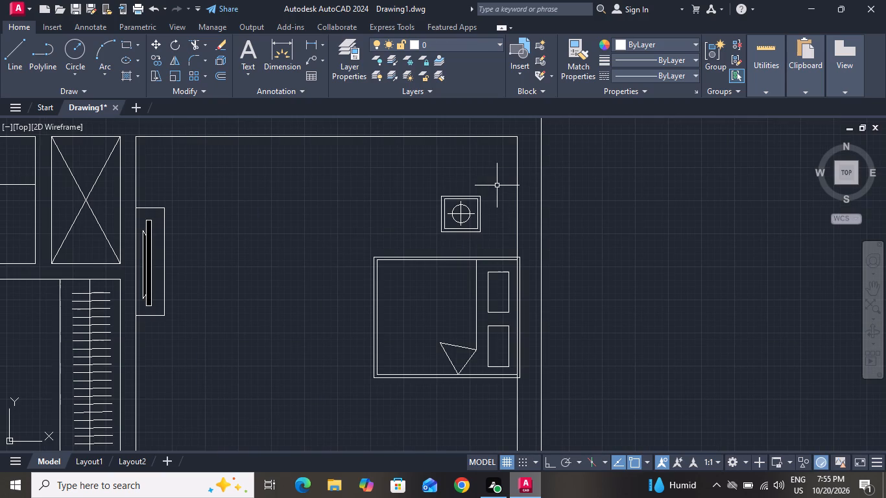
pyautogui.click(497, 185)
pyautogui.click(425, 246)
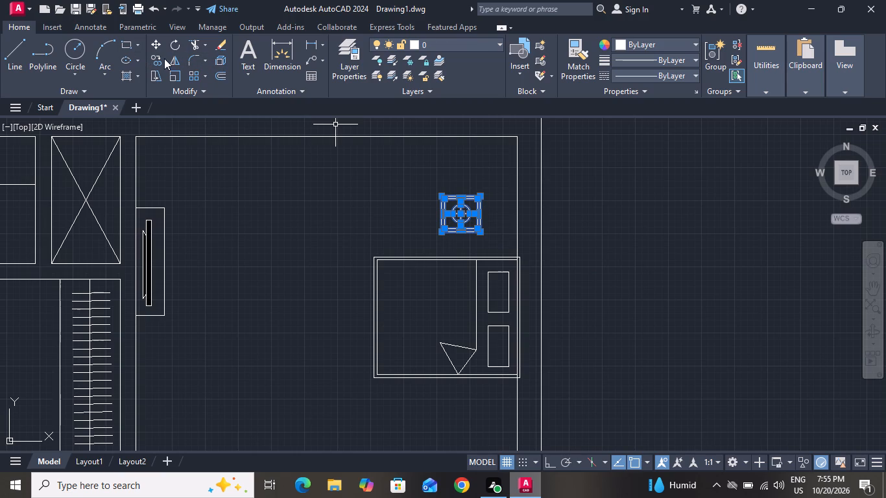
pyautogui.click(155, 59)
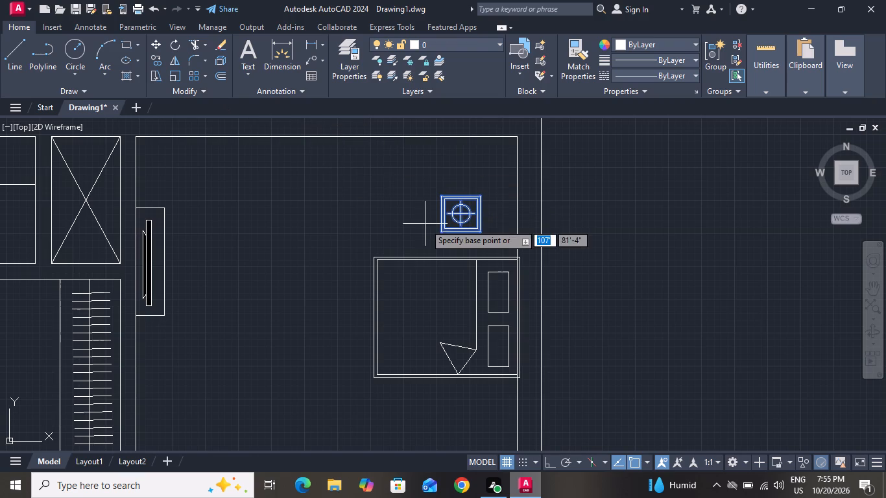
pyautogui.click(465, 214)
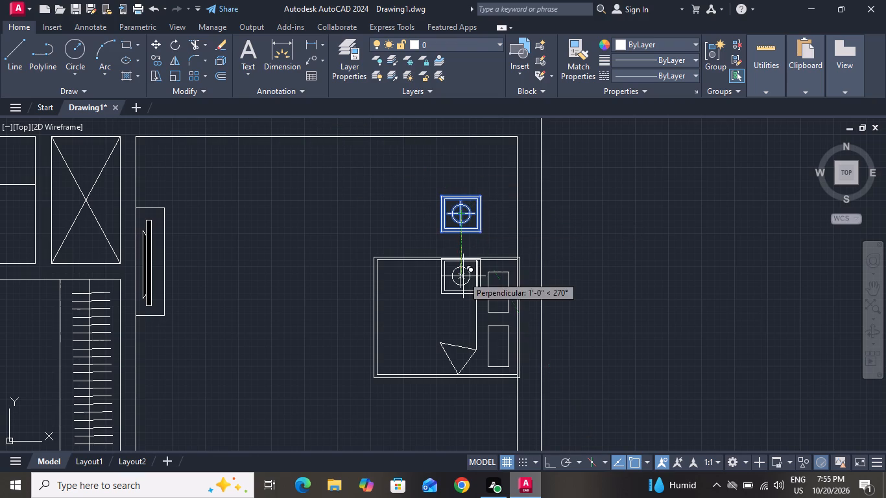
pyautogui.click(489, 410)
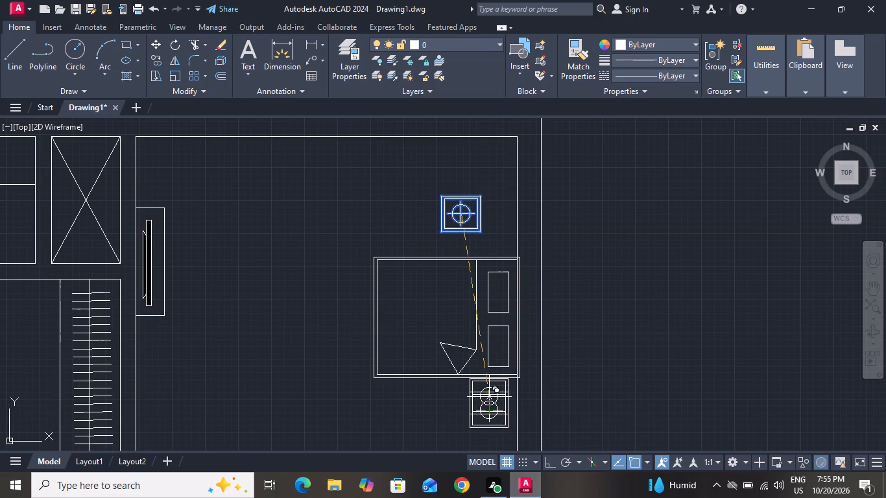
pyautogui.rightClick(489, 396)
pyautogui.click(551, 230)
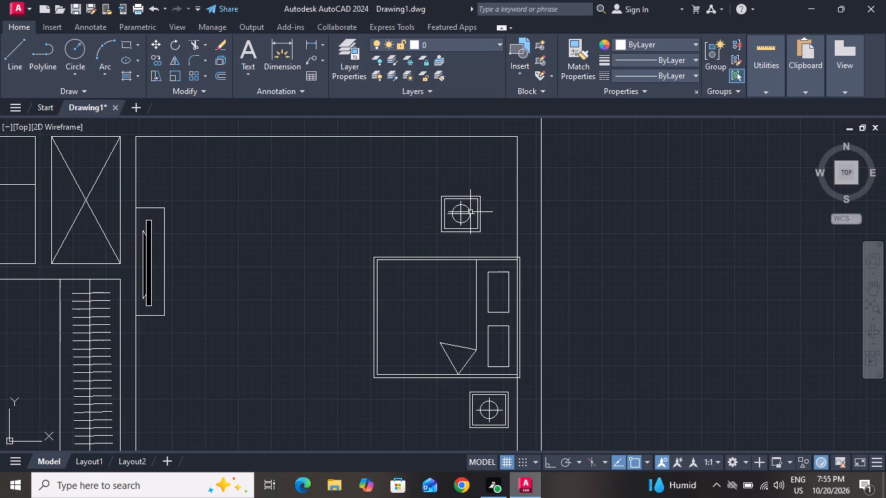
# Move the upper nightstand about 11" toward the right-hand wall and 7" down, roughly in line with the lower one.
pyautogui.click(485, 182)
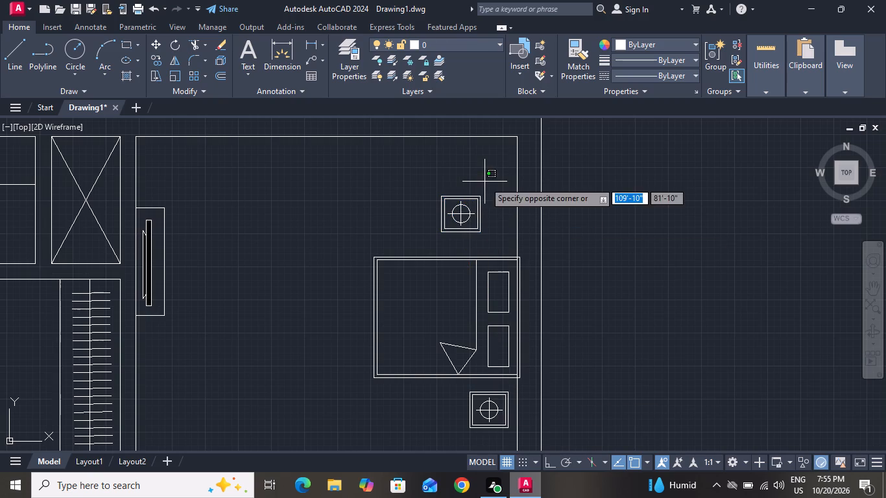
pyautogui.click(429, 241)
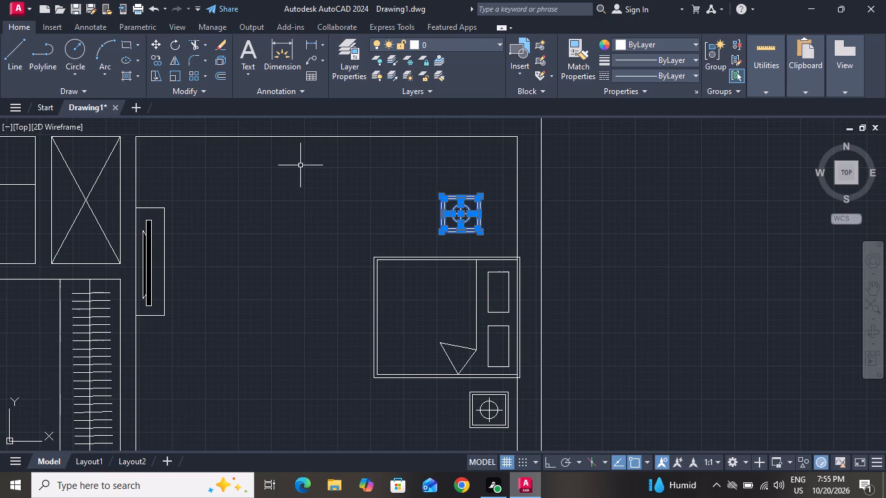
pyautogui.click(155, 44)
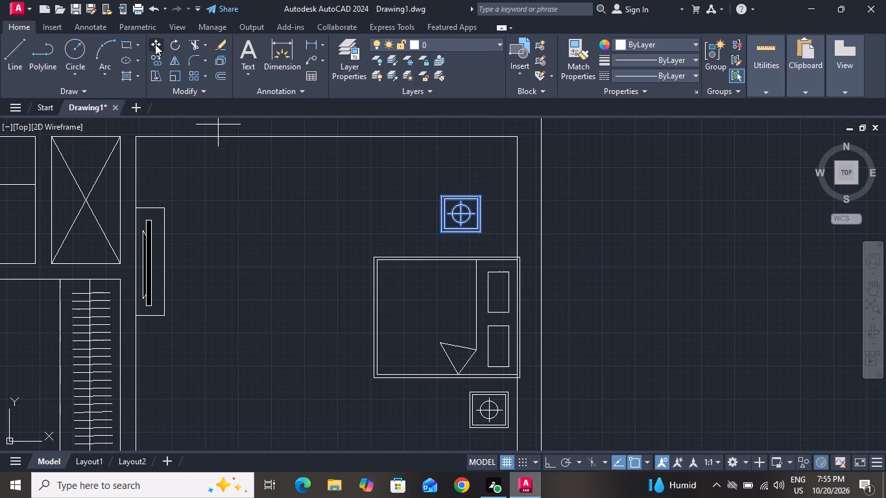
pyautogui.click(472, 232)
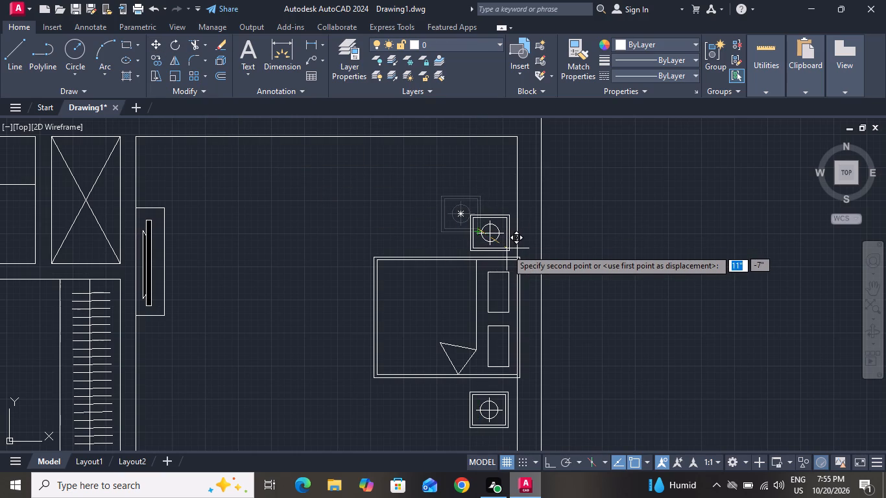
pyautogui.click(509, 247)
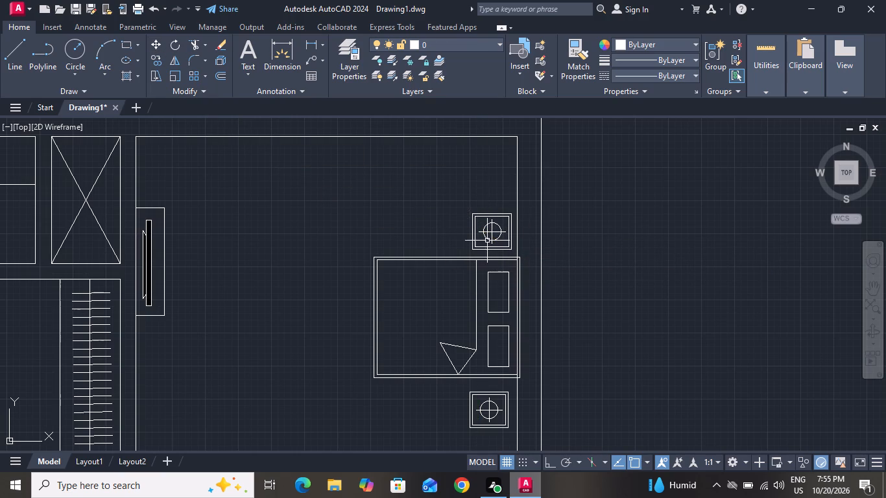
# Draw a wardrobe rectangle about 7'-1" by 1'-5" against the bedroom's top wall, ending at the right-hand wall.
pyautogui.keyDown('ctrl'); pyautogui.scroll(-1, 448, 279); pyautogui.keyUp('ctrl')
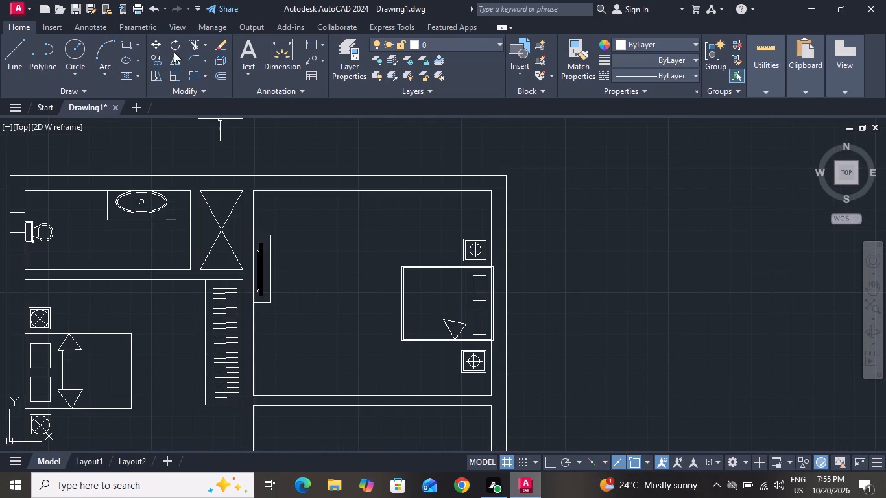
pyautogui.click(125, 41)
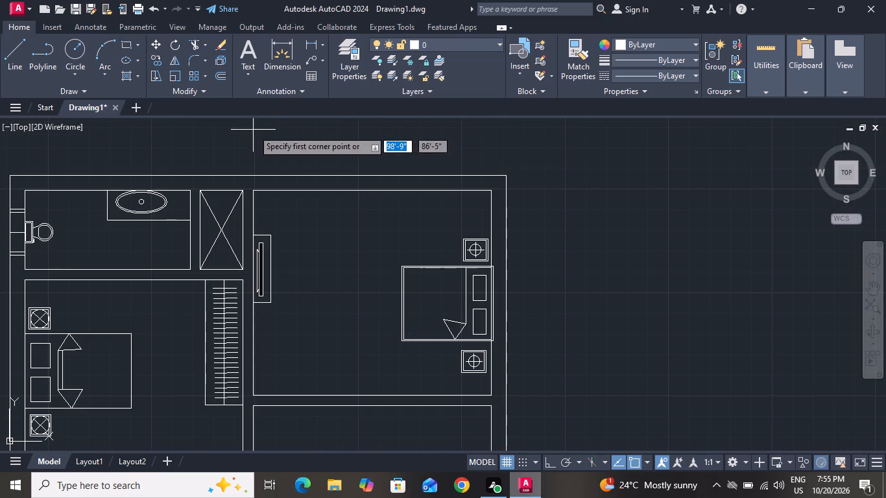
pyautogui.click(351, 191)
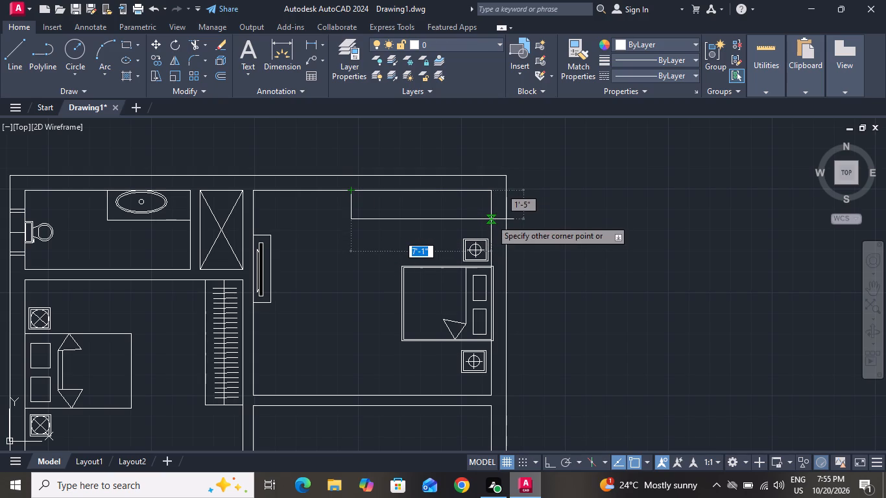
pyautogui.click(490, 219)
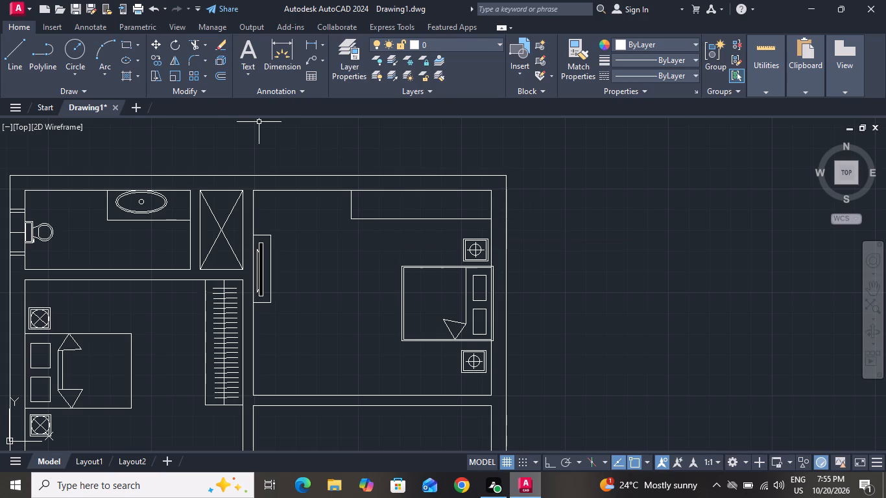
# Draw a horizontal hanging-rod line about 6'-2" long through the middle of the new wardrobe, short of both ends.
pyautogui.click(12, 51)
pyautogui.click(360, 204)
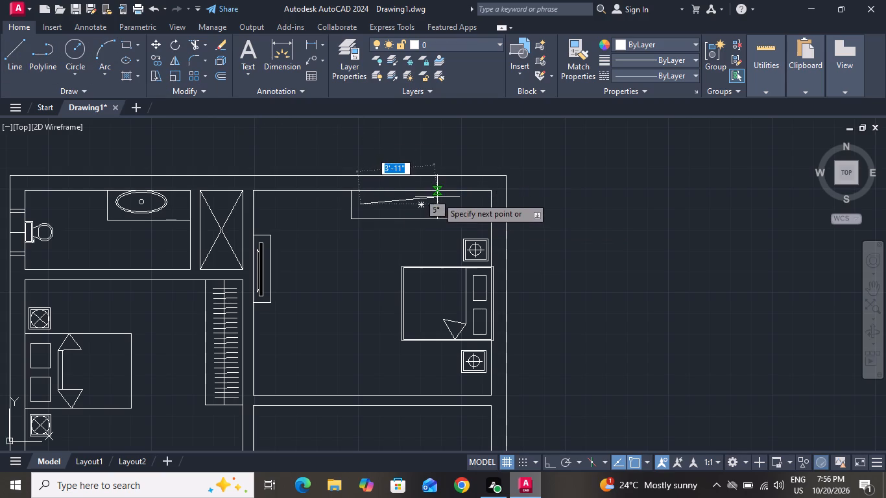
pyautogui.click(483, 204)
pyautogui.rightClick(483, 204)
pyautogui.click(497, 222)
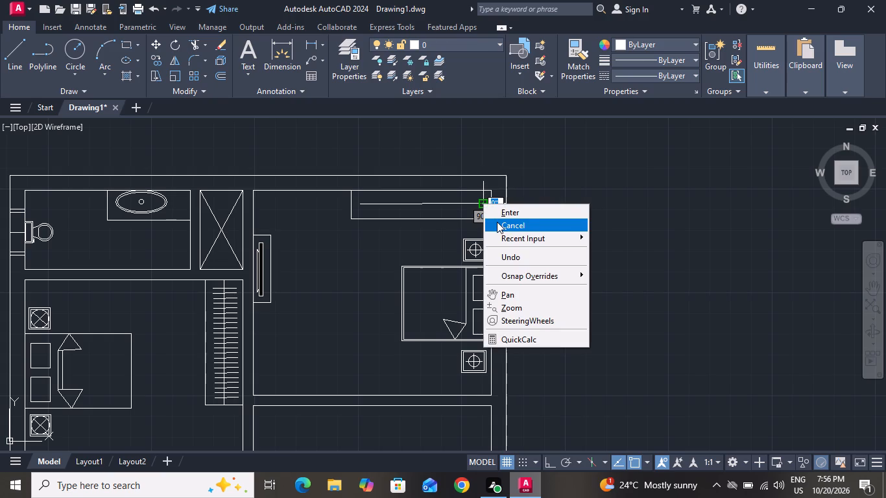
# Draw a short vertical hanger line across the rod near its left end, staying inside the wardrobe outline.
pyautogui.click(14, 51)
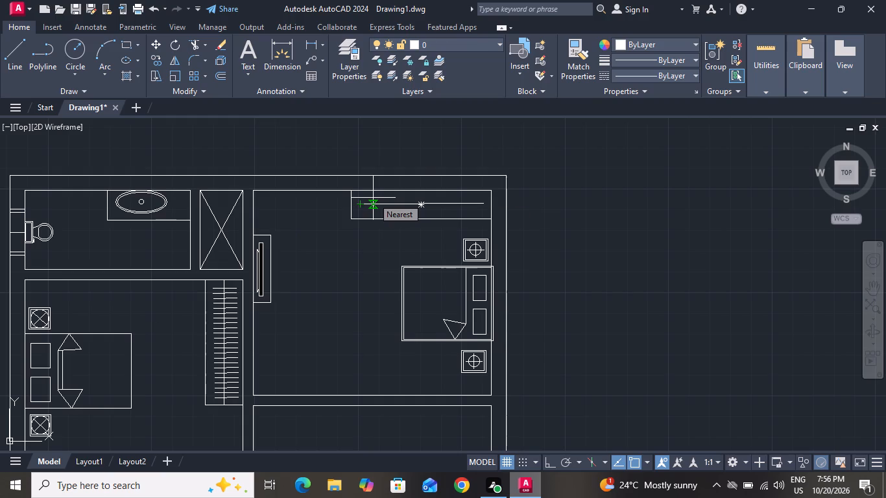
pyautogui.keyDown('ctrl'); pyautogui.scroll(1, 373, 198); pyautogui.keyUp('ctrl')
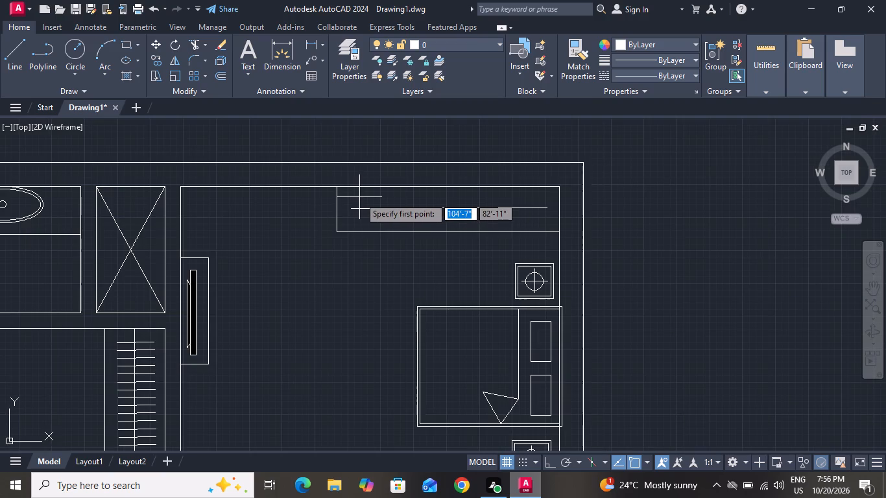
pyautogui.click(359, 197)
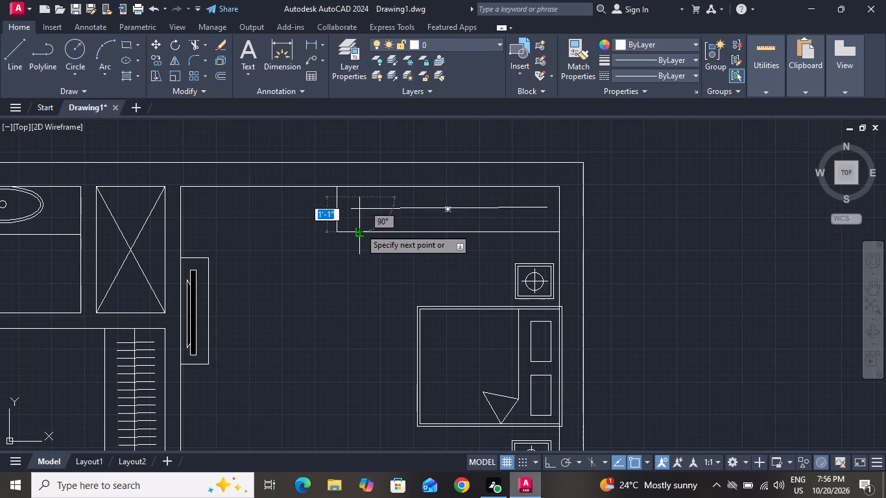
pyautogui.click(358, 224)
pyautogui.rightClick(358, 224)
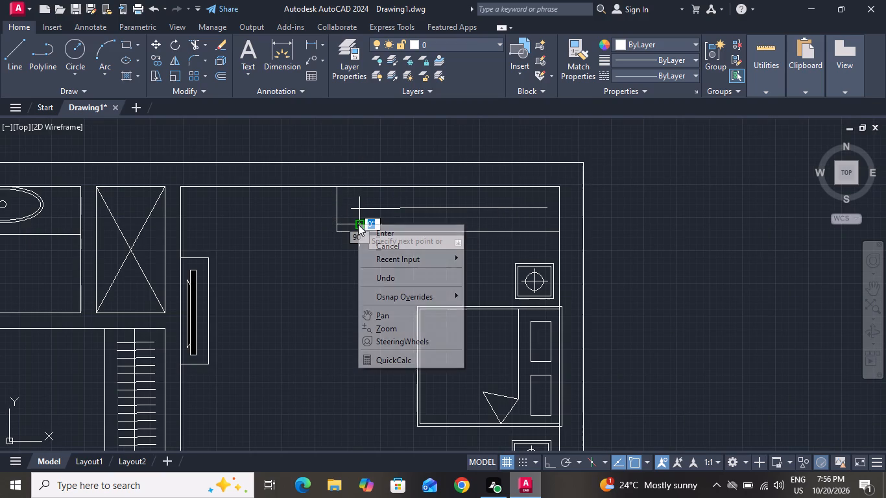
pyautogui.click(384, 243)
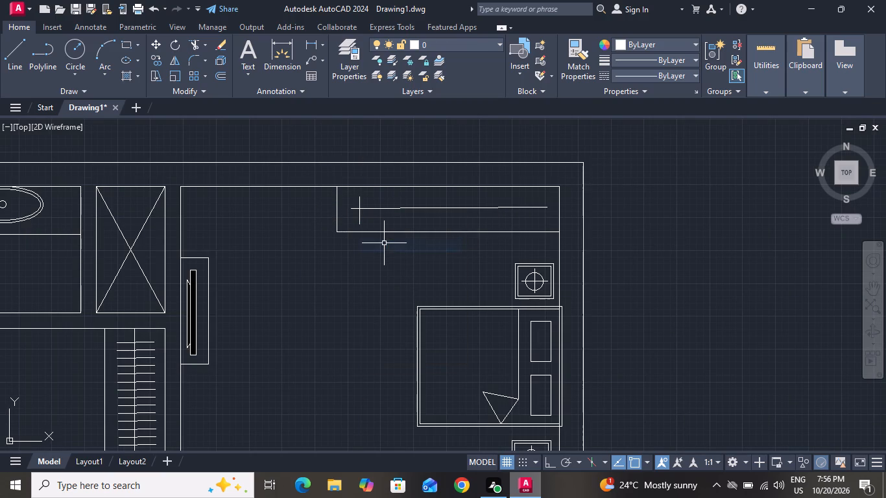
# Offset the hanger line 3" toward the right-hand wall, repeating from each new line to add three hangers.
pyautogui.press('p')
pyautogui.press('BackSpace')
pyautogui.write('o')
pyautogui.press('space')
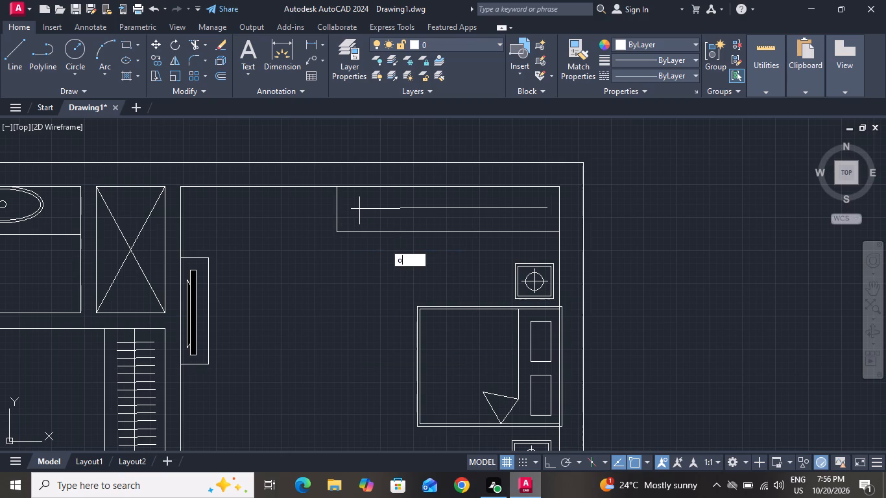
pyautogui.write('3"')
pyautogui.press('Return')
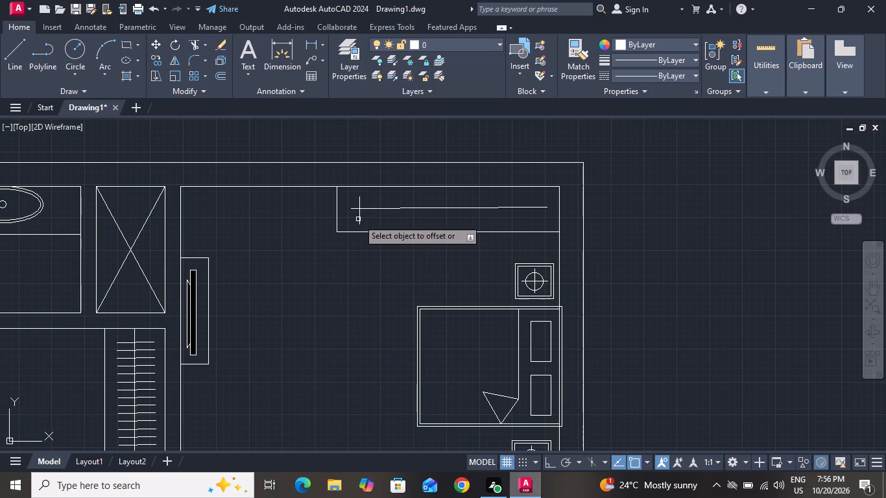
pyautogui.click(358, 219)
pyautogui.click(396, 215)
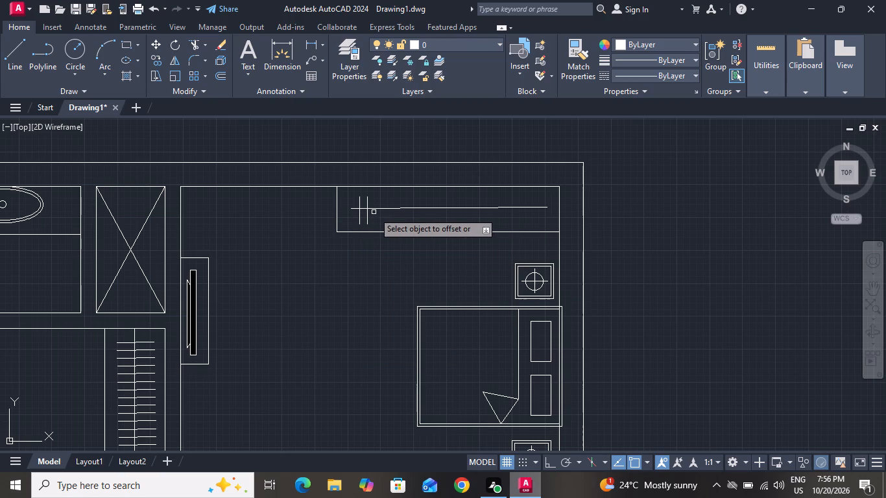
pyautogui.click(368, 216)
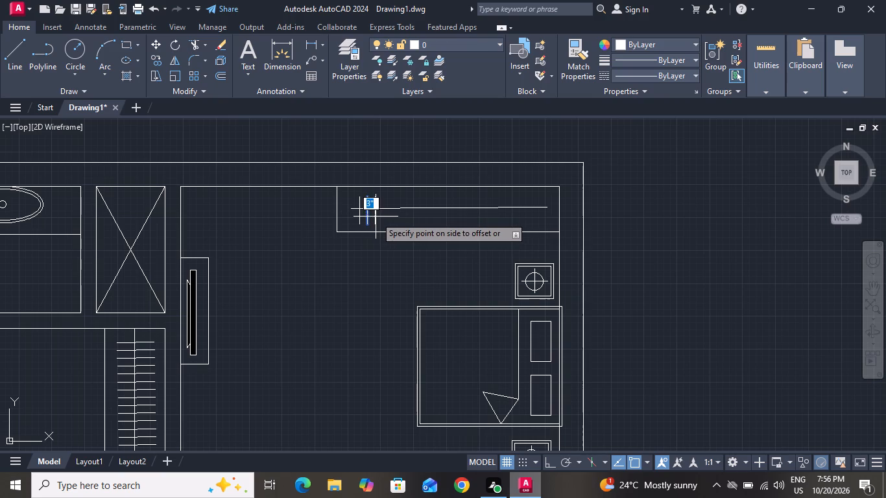
pyautogui.click(376, 217)
pyautogui.click(376, 217)
pyautogui.click(407, 213)
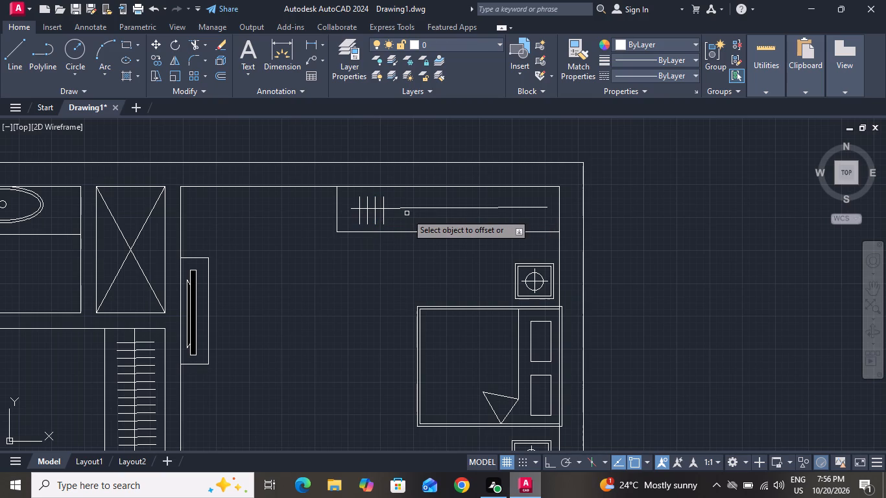
# Continue the 3" offsets from the last hanger line to add six more hangers along the rod.
pyautogui.click(385, 215)
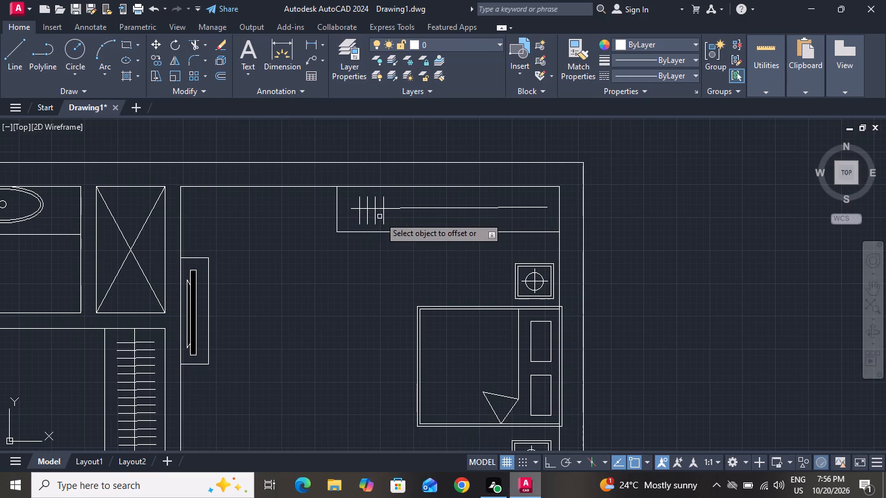
pyautogui.click(383, 217)
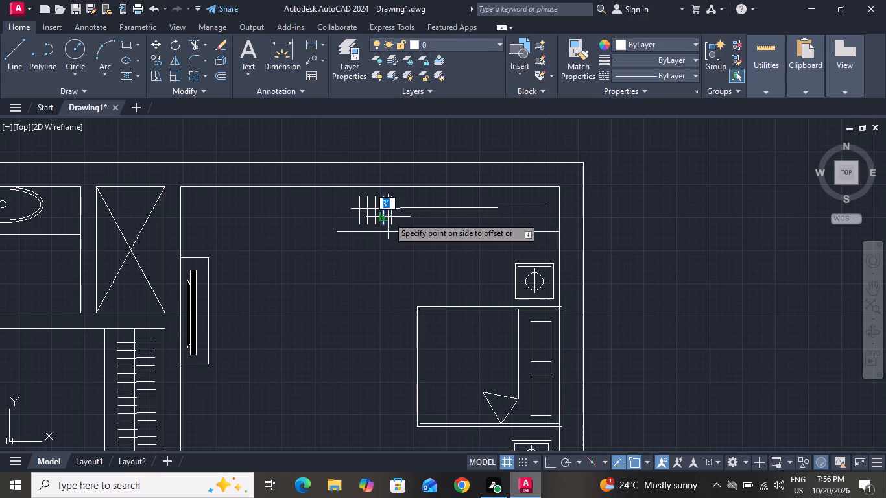
pyautogui.click(413, 216)
pyautogui.click(392, 213)
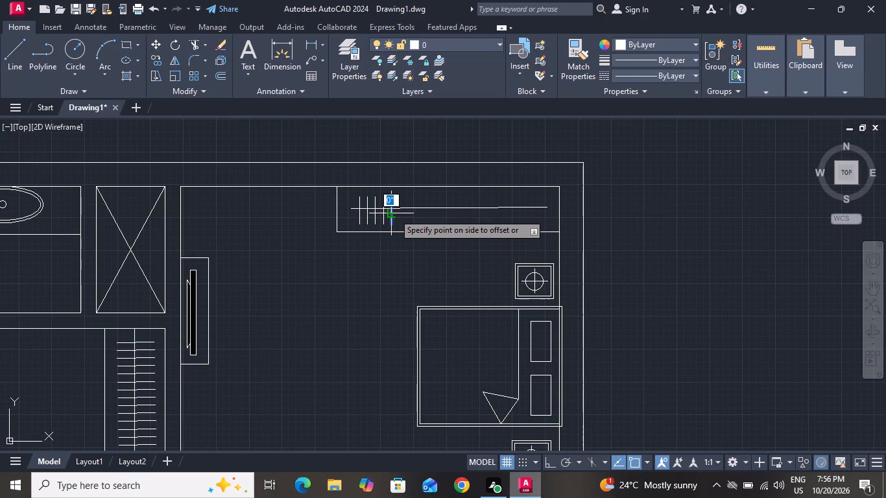
pyautogui.click(401, 215)
pyautogui.click(398, 217)
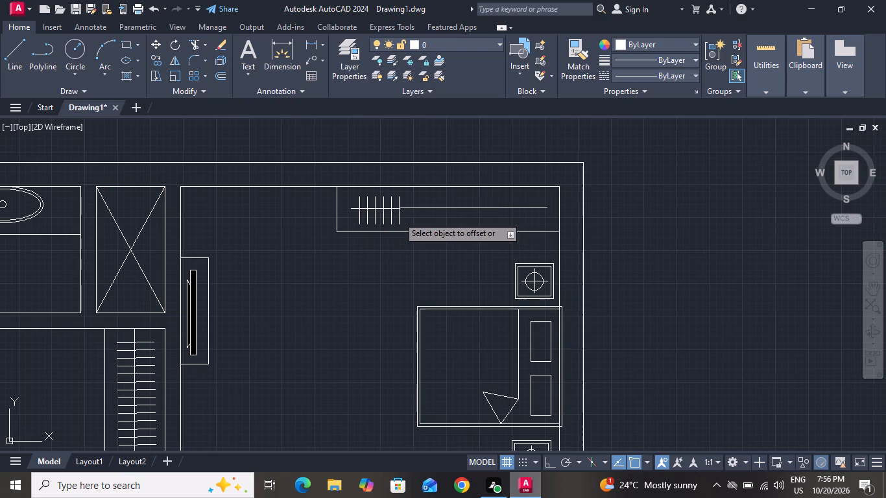
pyautogui.click(421, 213)
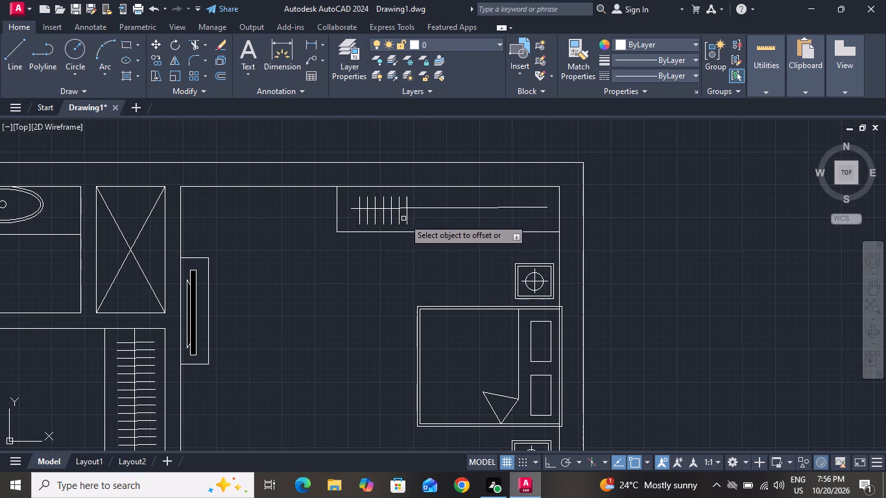
pyautogui.click(407, 218)
pyautogui.moveTo(435, 213); pyautogui.dragTo(416, 214)
pyautogui.click(416, 214)
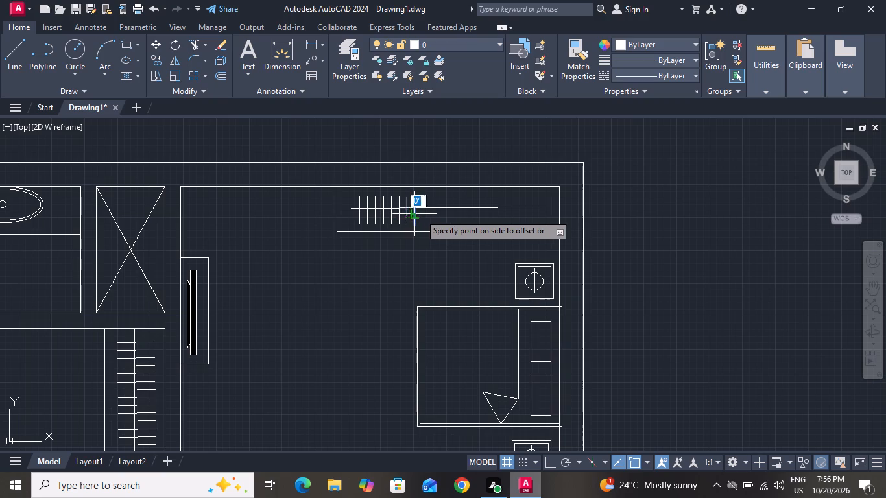
pyautogui.click(438, 214)
pyautogui.click(422, 215)
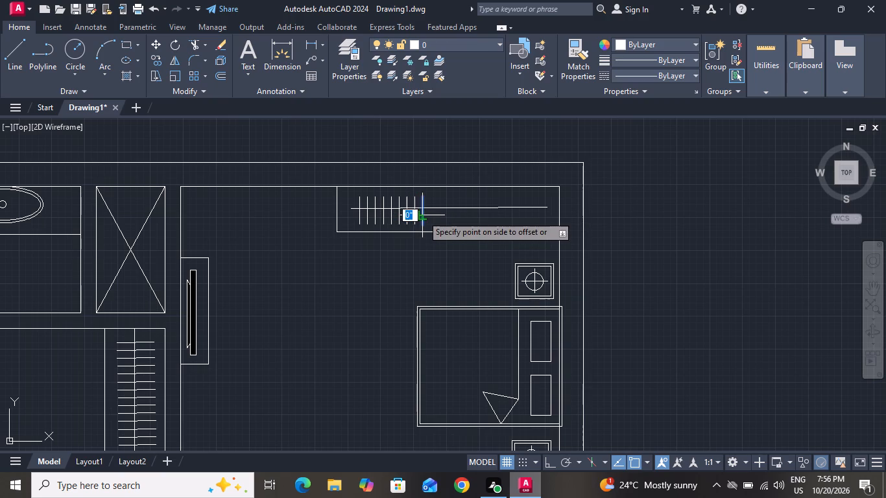
pyautogui.click(440, 213)
# Add five more hanger lines at 3" offsets, continuing along the rod toward the right-hand wall.
pyautogui.click(431, 217)
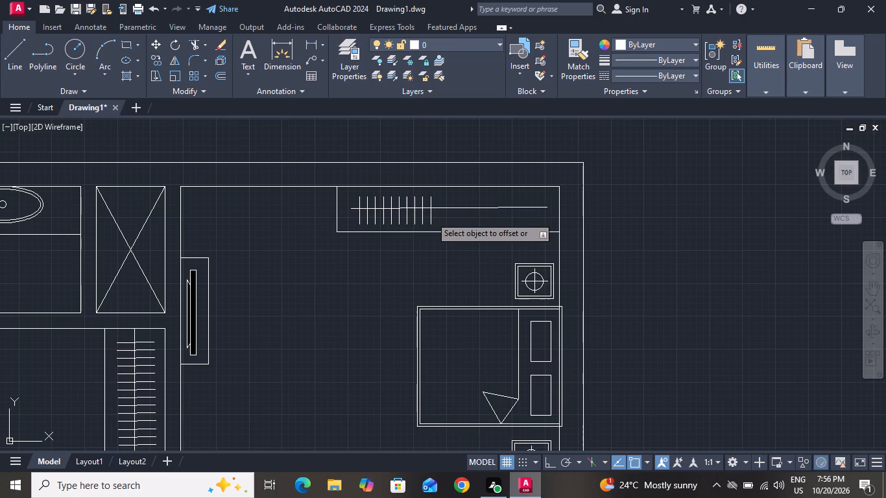
pyautogui.click(448, 215)
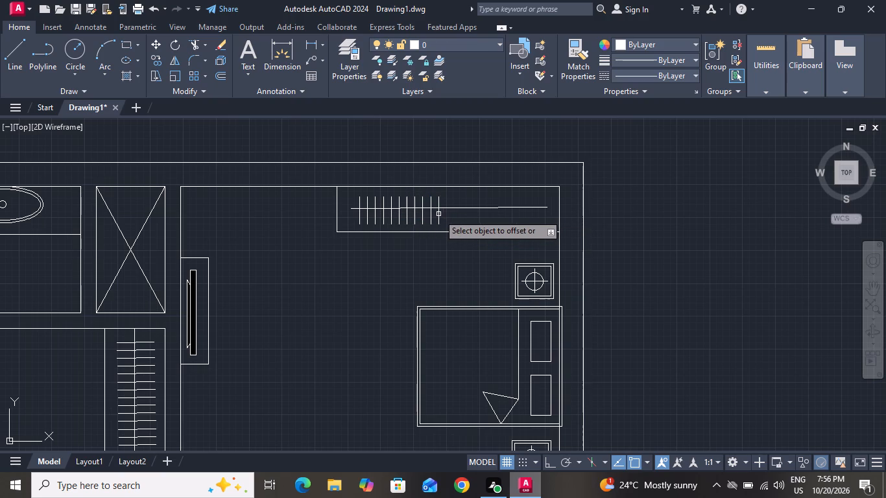
pyautogui.click(438, 214)
pyautogui.moveTo(454, 211); pyautogui.dragTo(448, 215)
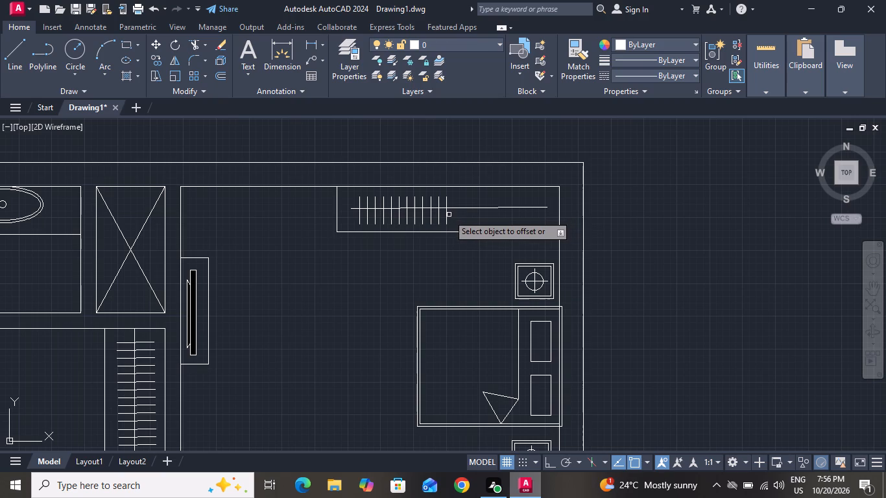
pyautogui.moveTo(448, 215); pyautogui.dragTo(448, 215)
pyautogui.click(448, 215)
pyautogui.click(453, 215)
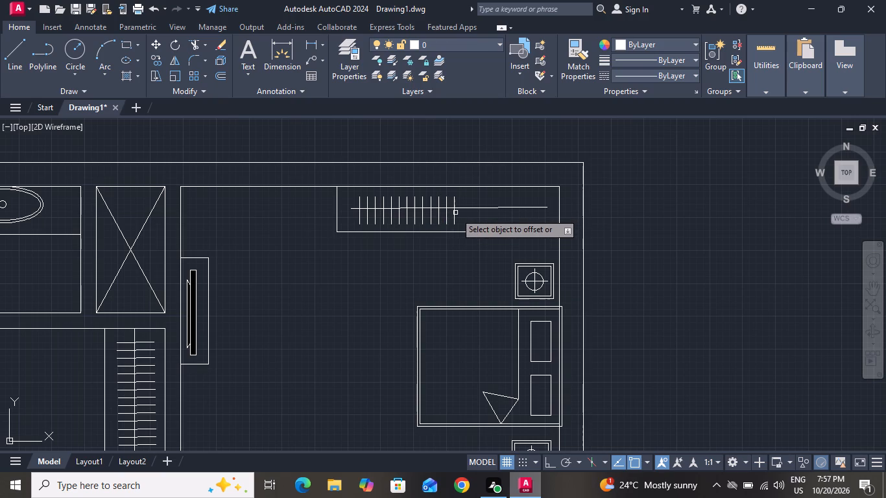
pyautogui.click(455, 213)
pyautogui.click(469, 213)
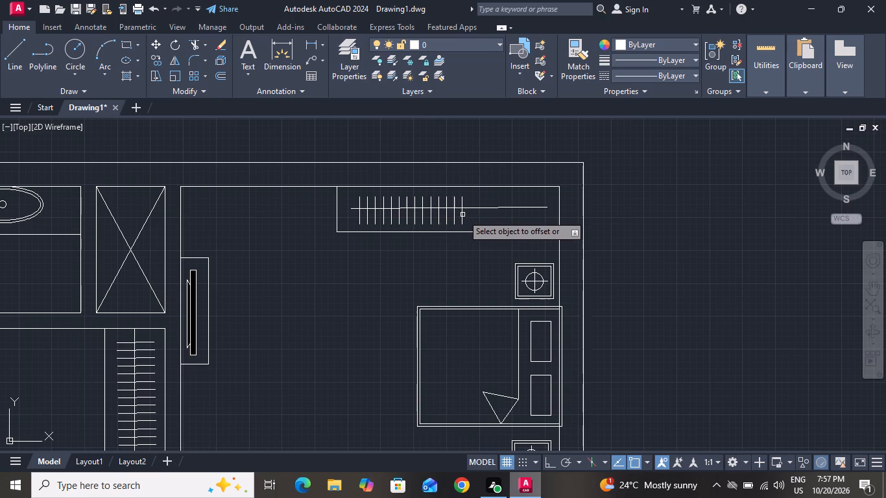
pyautogui.click(462, 215)
pyautogui.click(472, 214)
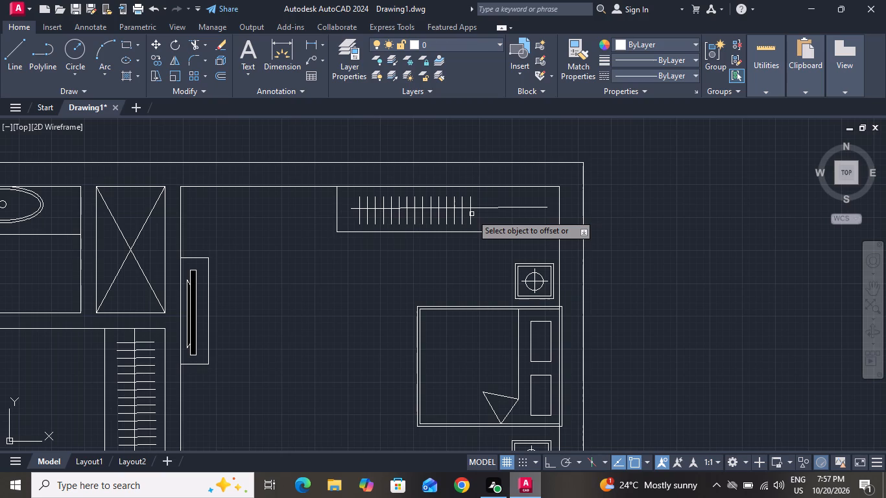
# Continue the 3" offsets from the last hanger line to add five more hangers along the wardrobe rod.
pyautogui.click(472, 214)
pyautogui.click(483, 214)
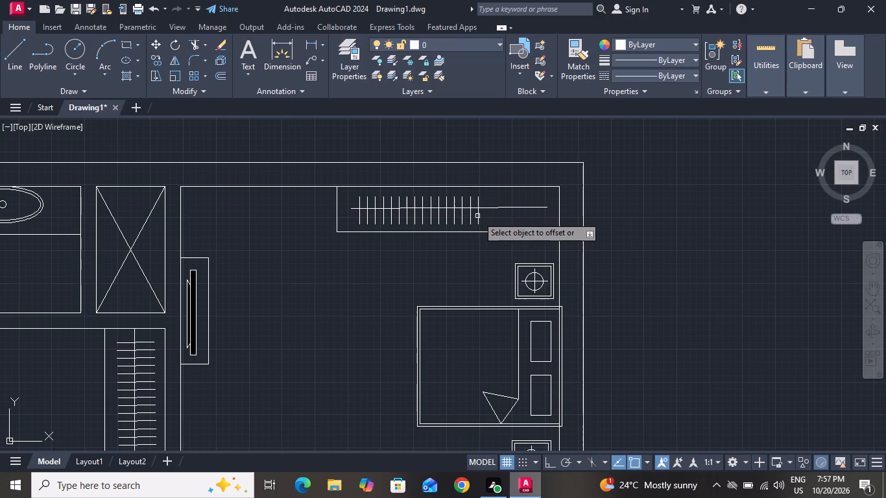
pyautogui.click(477, 216)
pyautogui.moveTo(508, 214); pyautogui.dragTo(488, 215)
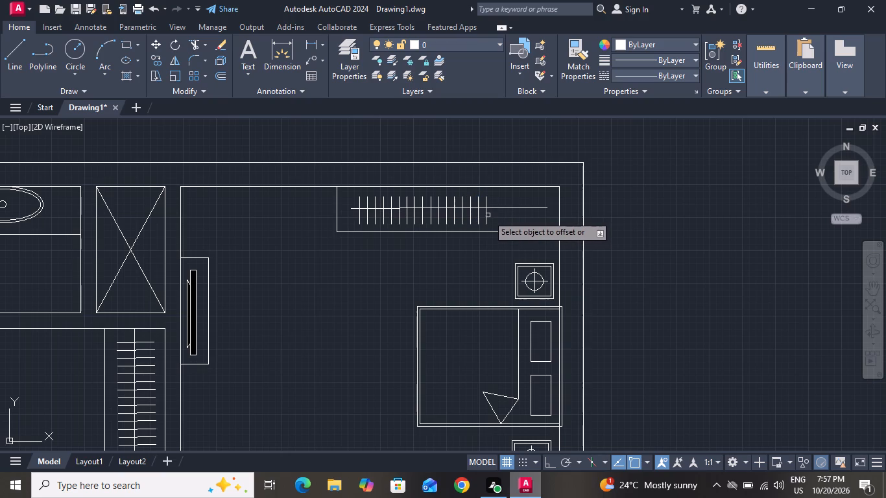
pyautogui.moveTo(488, 215); pyautogui.dragTo(487, 215)
pyautogui.click(487, 215)
pyautogui.click(495, 215)
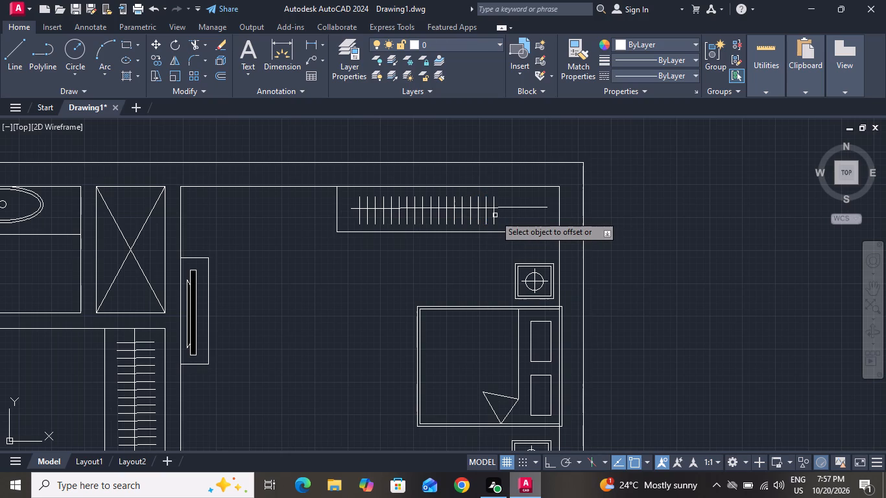
pyautogui.click(493, 215)
pyautogui.moveTo(514, 213); pyautogui.dragTo(504, 214)
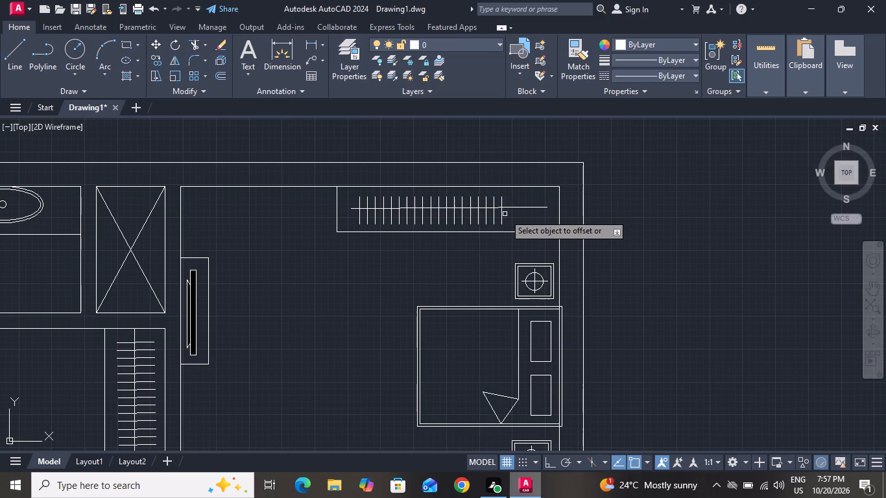
pyautogui.moveTo(504, 214); pyautogui.dragTo(502, 214)
pyautogui.click(502, 214)
pyautogui.moveTo(523, 213); pyautogui.dragTo(510, 214)
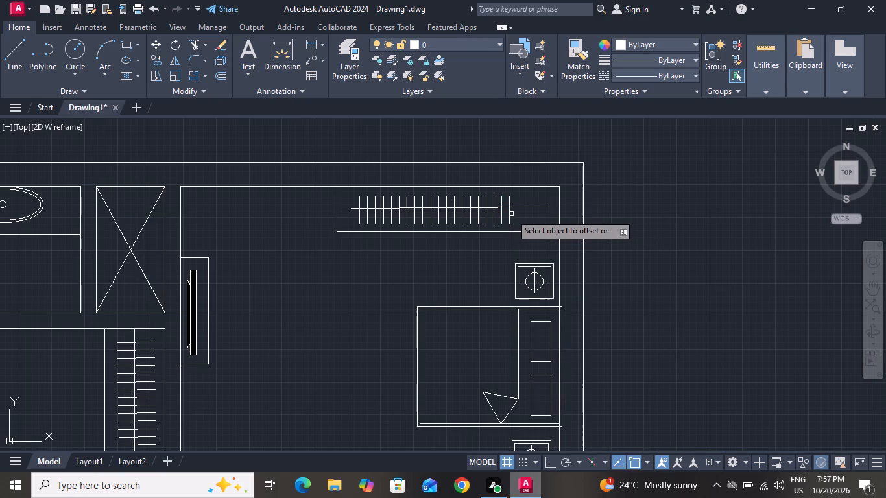
# Add the last four hanger lines at 3" offsets up to the rod's right end and finish the Offset command.
pyautogui.moveTo(510, 214); pyautogui.dragTo(509, 215)
pyautogui.click(509, 215)
pyautogui.click(521, 214)
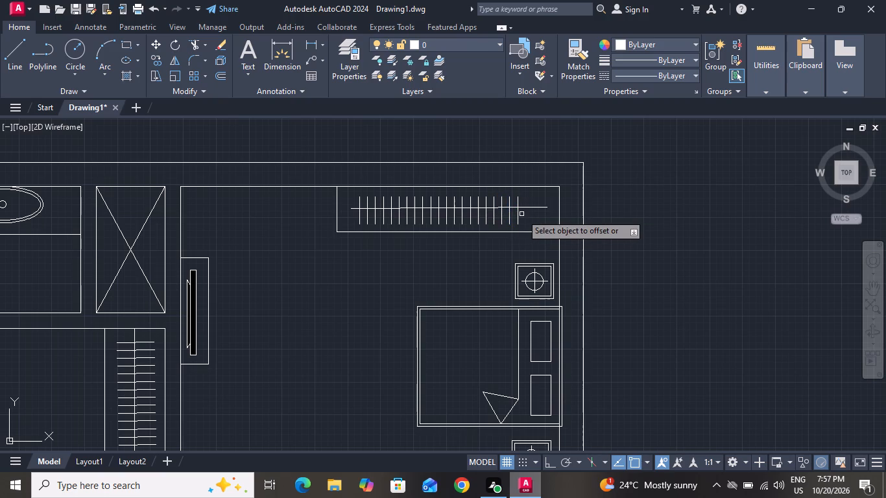
pyautogui.click(518, 214)
pyautogui.click(525, 214)
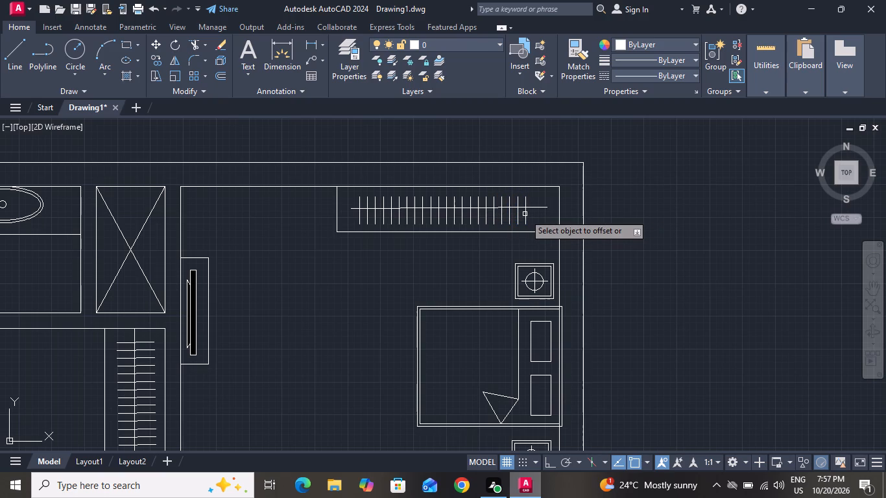
pyautogui.click(525, 214)
pyautogui.click(534, 213)
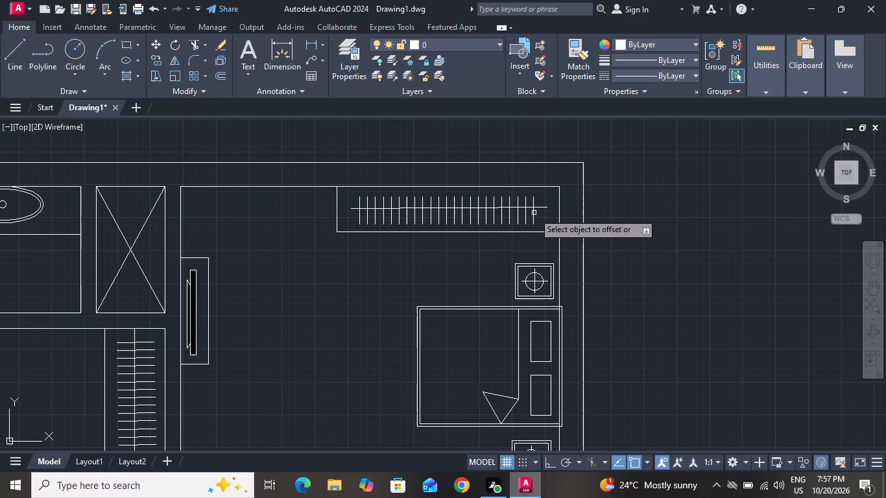
pyautogui.click(534, 213)
pyautogui.click(549, 211)
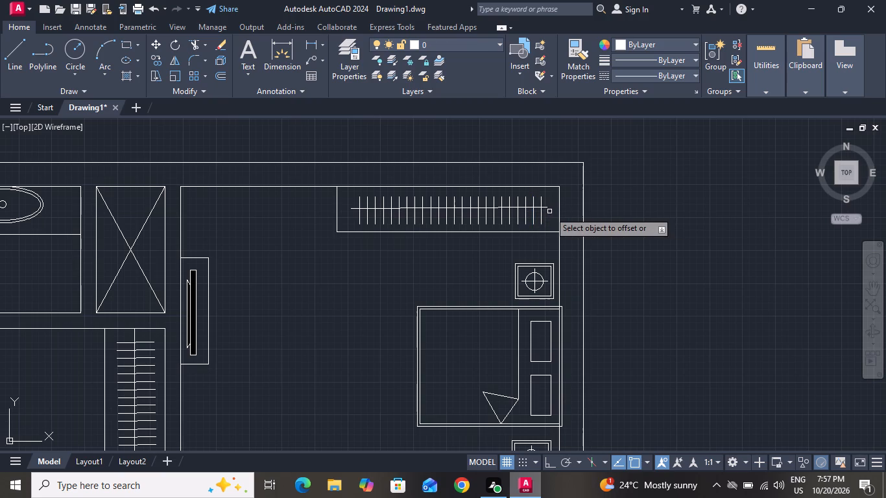
pyautogui.rightClick(549, 211)
pyautogui.click(561, 239)
pyautogui.keyDown('ctrl'); pyautogui.scroll(-1, 561, 239); pyautogui.keyUp('ctrl')
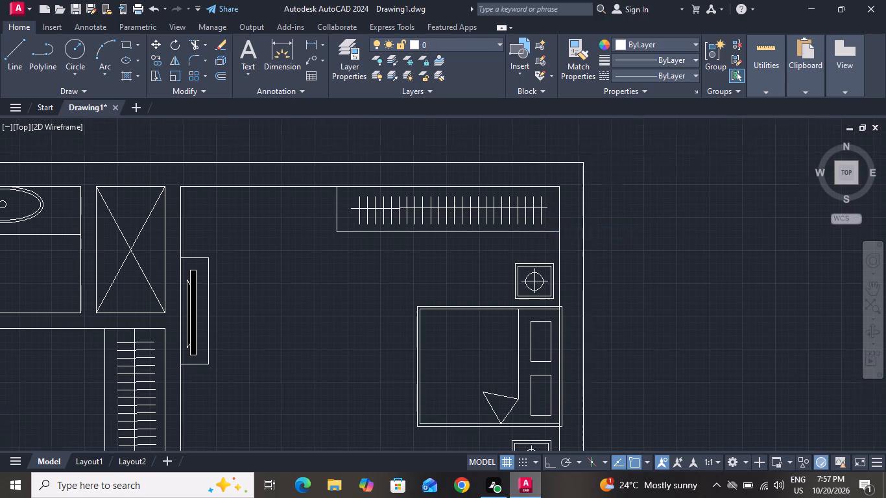
pyautogui.keyDown('ctrl'); pyautogui.scroll(-2, 561, 239); pyautogui.keyUp('ctrl')
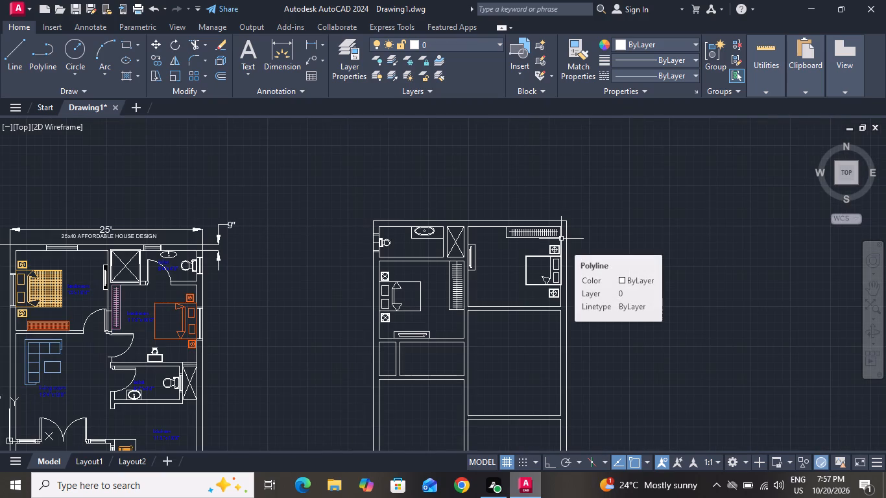
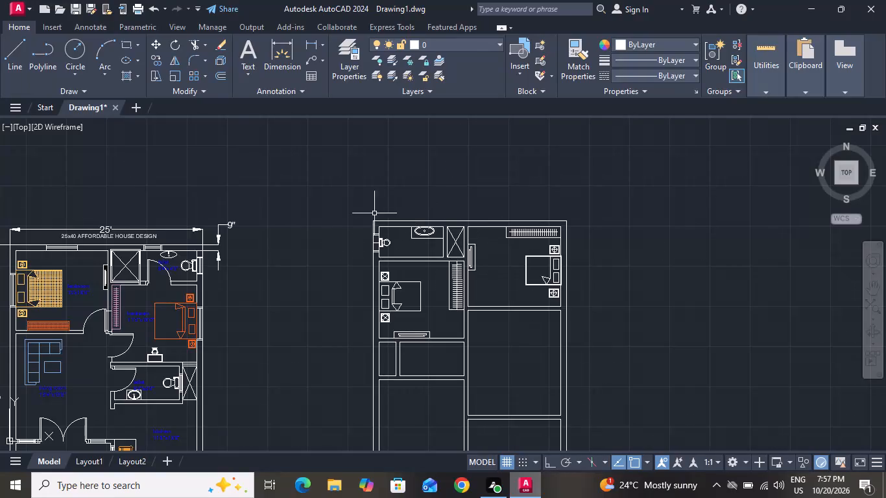
# Draw a short line across the wall below the upper-right bedroom, at that wall's left end.
pyautogui.click(11, 58)
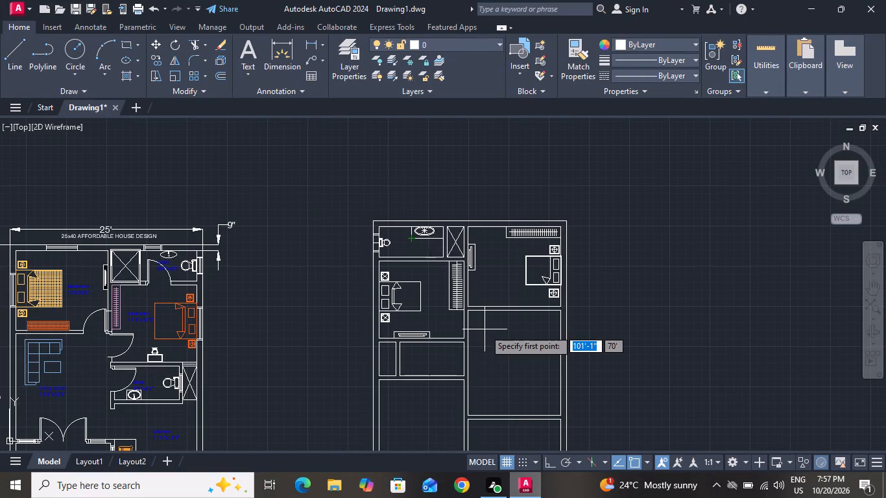
pyautogui.keyDown('ctrl'); pyautogui.scroll(2, 485, 329); pyautogui.keyUp('ctrl')
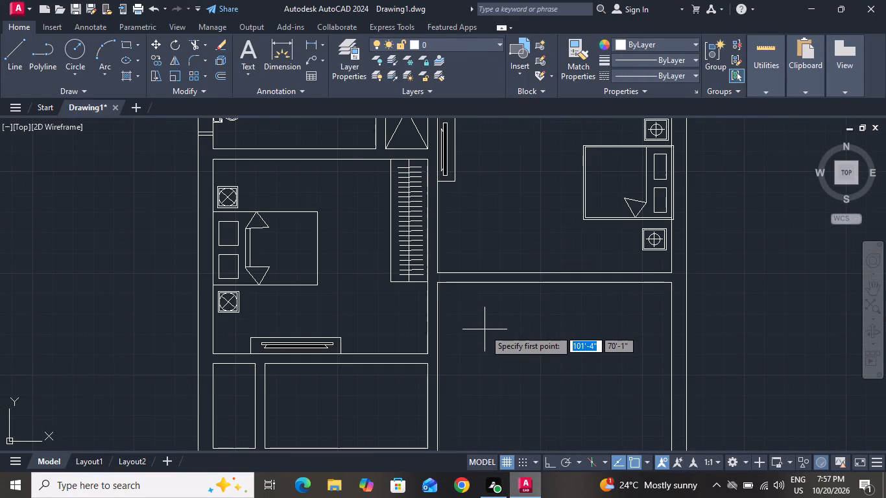
pyautogui.click(438, 272)
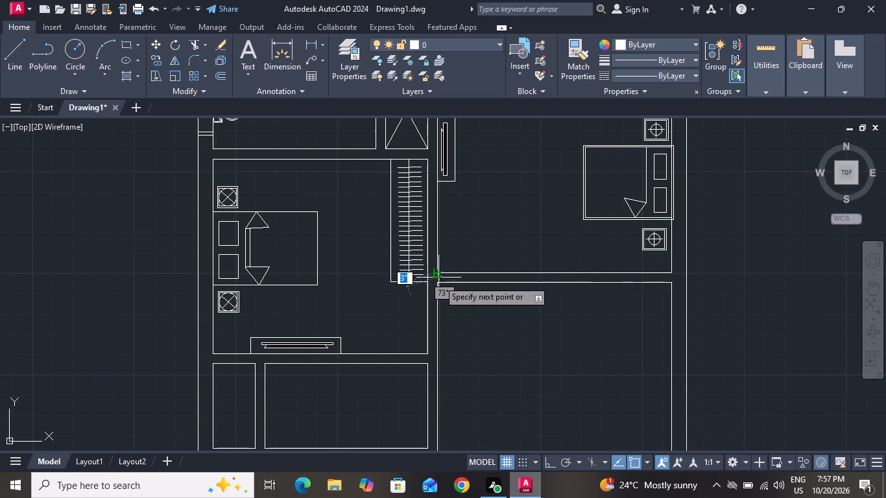
pyautogui.click(438, 281)
pyautogui.rightClick(438, 281)
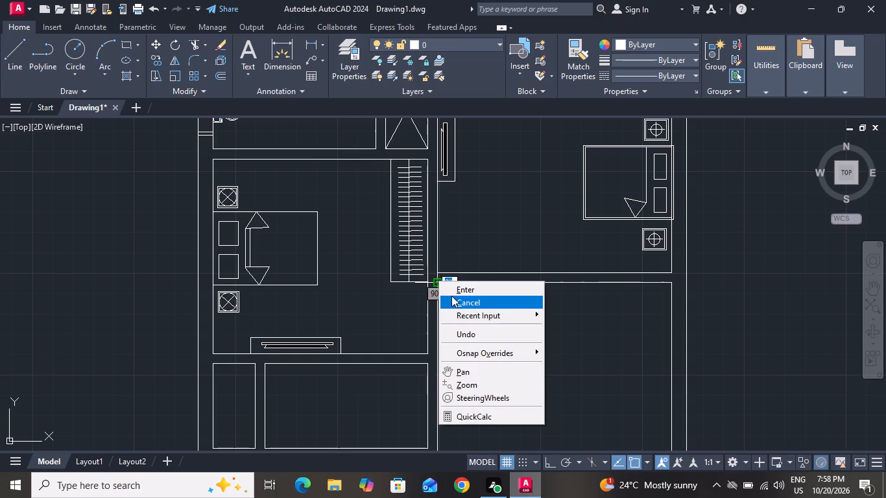
pyautogui.click(454, 309)
pyautogui.click(453, 303)
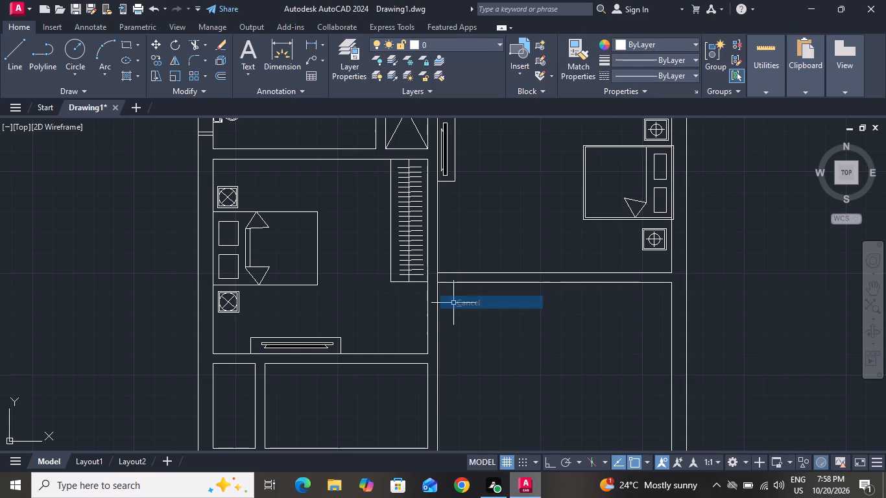
# Offset the short cross-wall line 3" to the right to mark the bedroom door's first jamb.
pyautogui.write('o 3')
pyautogui.hotkey('shift', '"')
pyautogui.press('space')
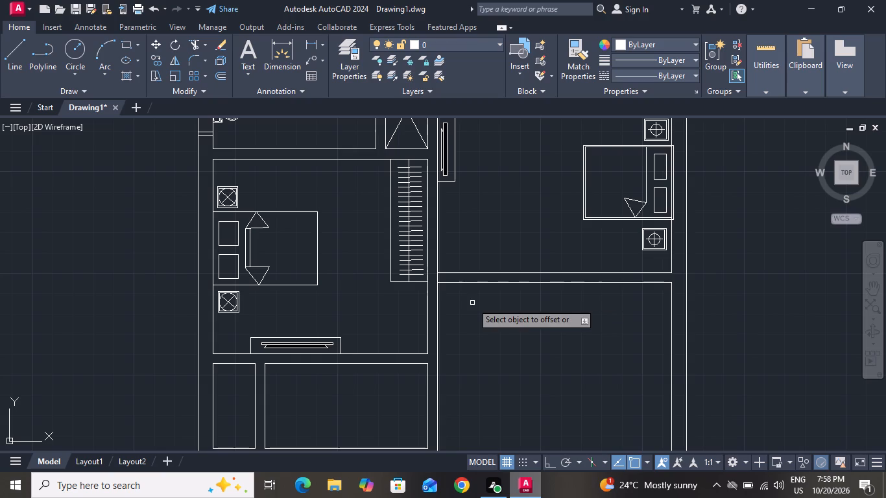
pyautogui.click(438, 278)
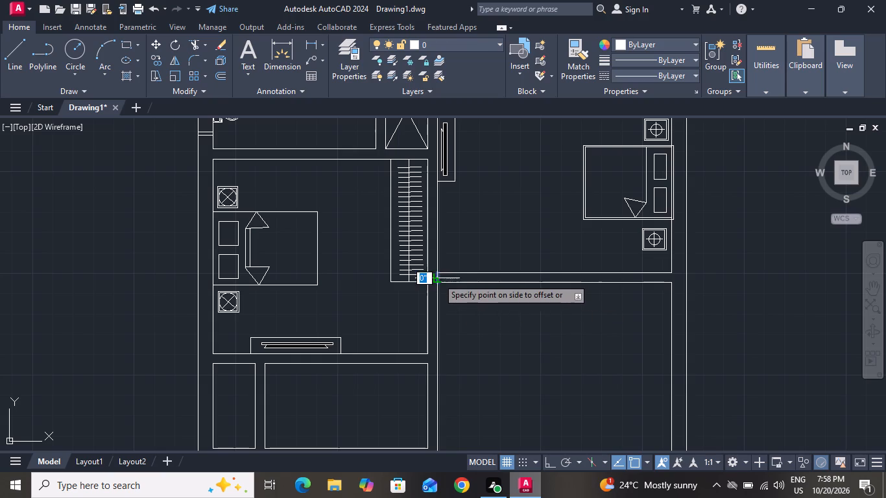
pyautogui.click(448, 280)
pyautogui.rightClick(448, 280)
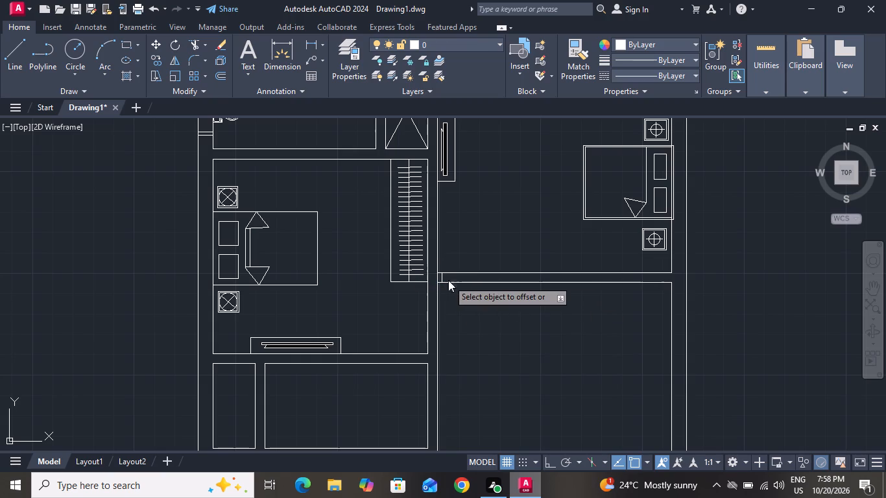
pyautogui.click(460, 304)
# Offset the first jamb line 3' to the right to mark the other side of the bedroom door opening.
pyautogui.write('o')
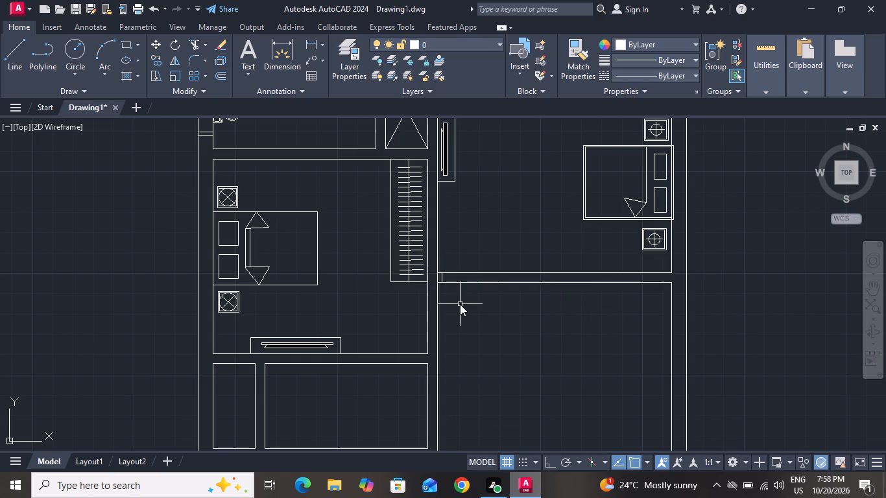
pyautogui.press('space')
pyautogui.write("3'")
pyautogui.press('Return')
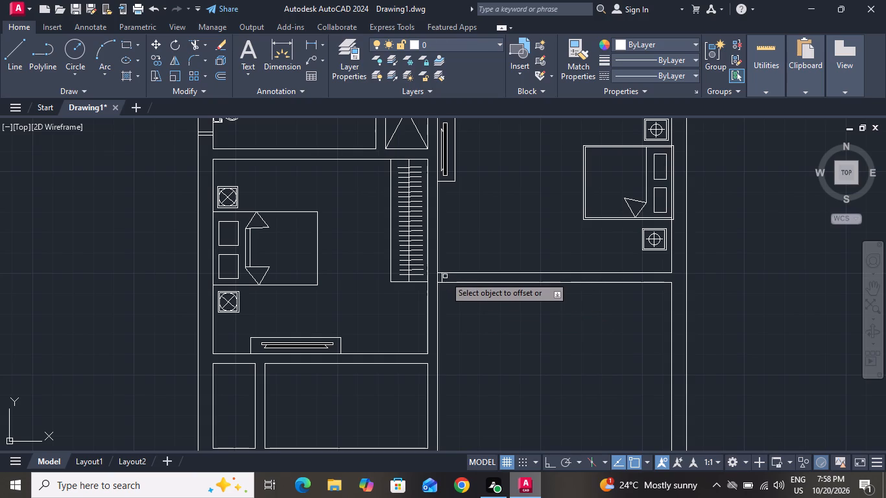
pyautogui.click(443, 278)
pyautogui.click(465, 279)
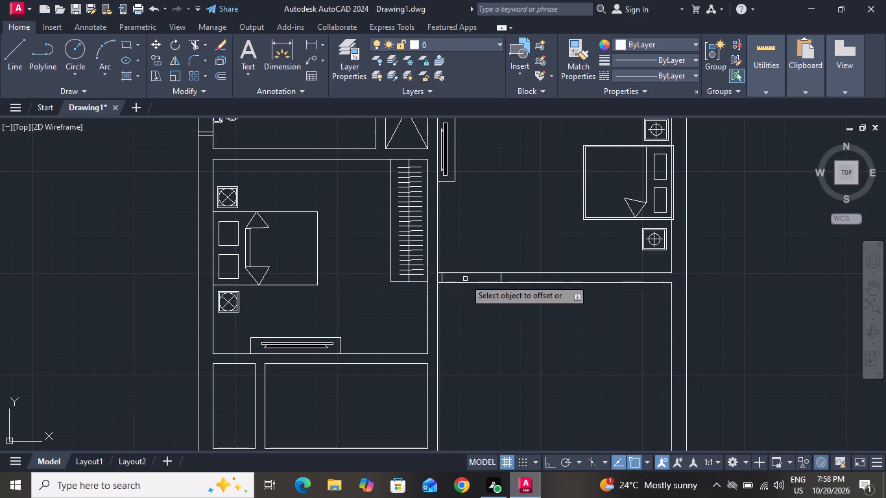
pyautogui.rightClick(469, 280)
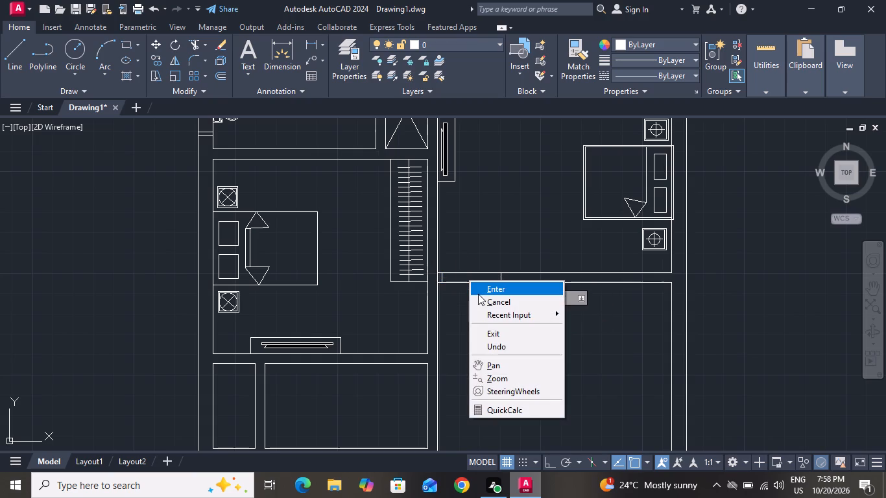
pyautogui.click(481, 302)
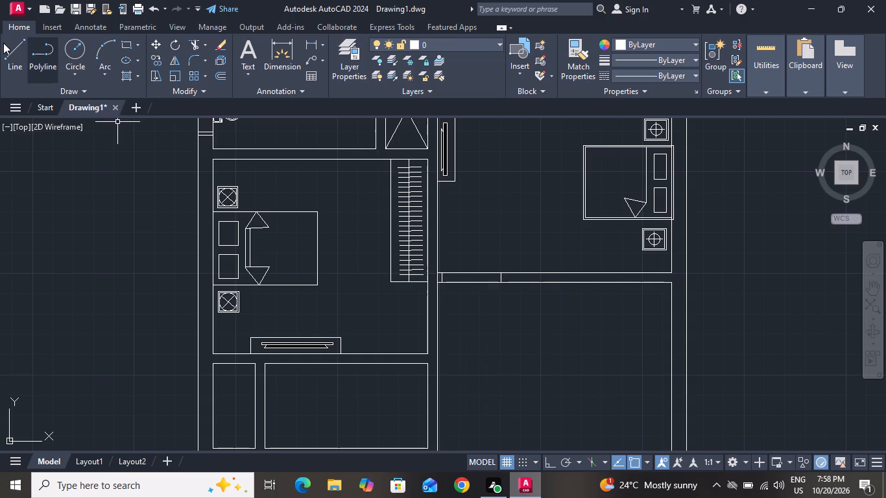
# With Ortho on, draw a 3' door leaf line straight up from the midpoint of the left jamb line.
pyautogui.click(3, 43)
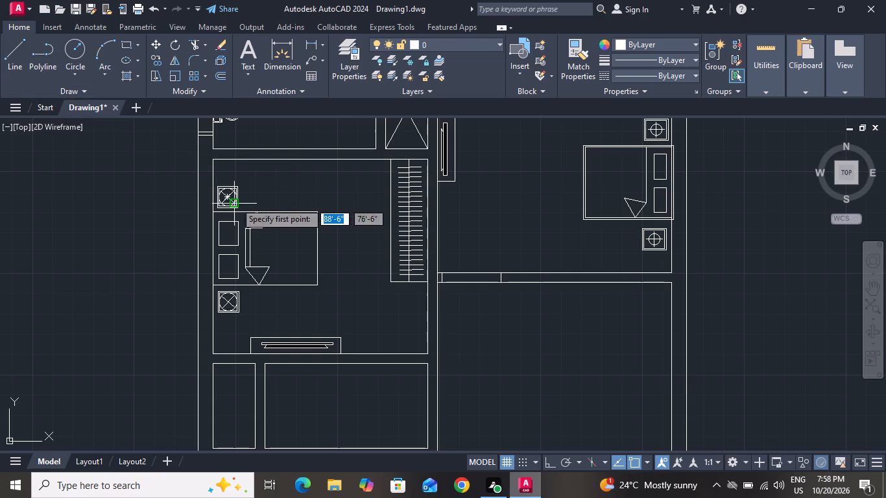
pyautogui.keyDown('ctrl'); pyautogui.scroll(1, 445, 281); pyautogui.keyUp('ctrl')
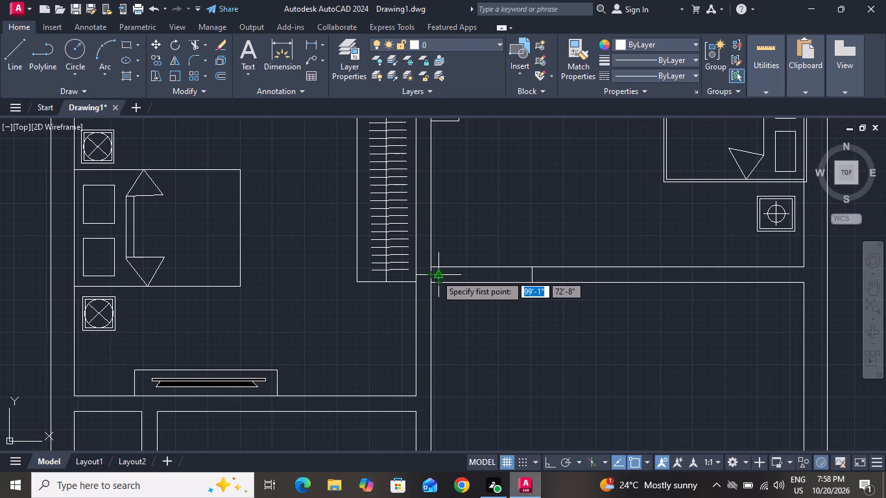
pyautogui.click(436, 275)
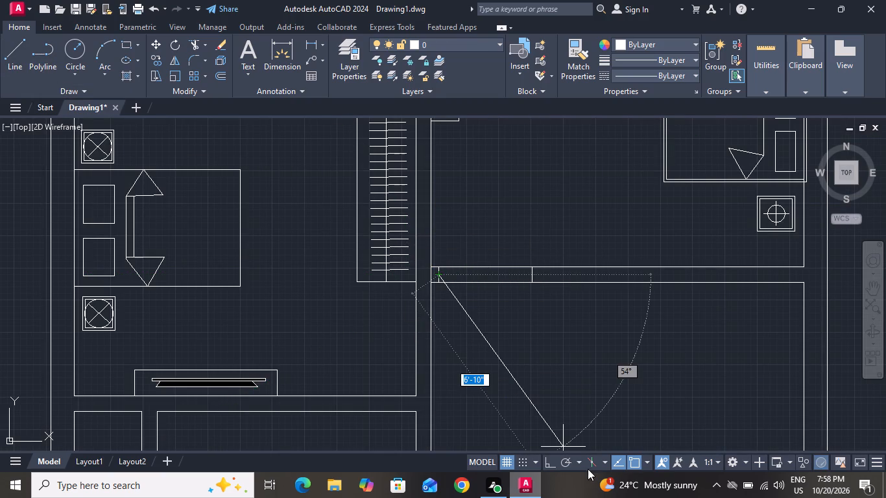
pyautogui.click(549, 462)
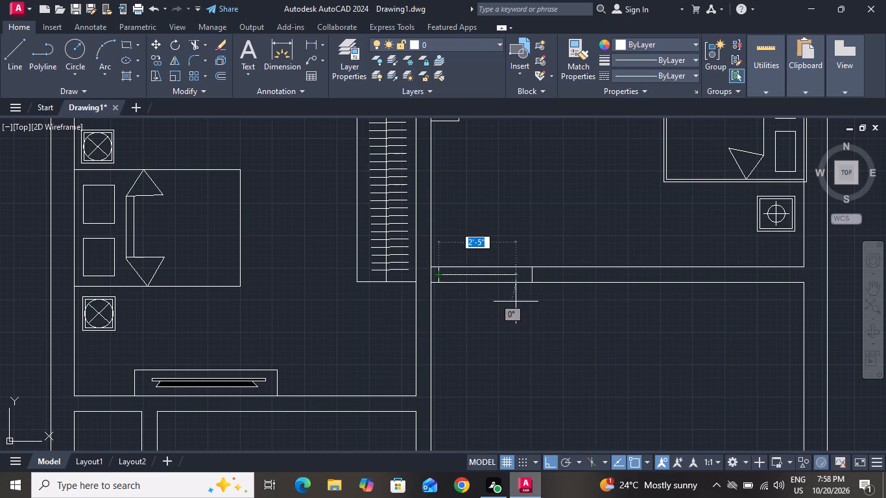
pyautogui.write("3'")
pyautogui.press('Return')
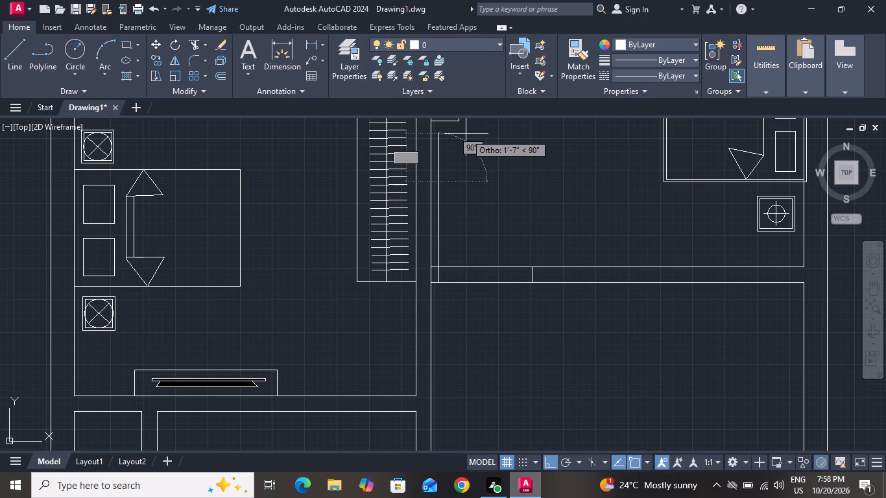
pyautogui.rightClick(466, 134)
pyautogui.click(485, 152)
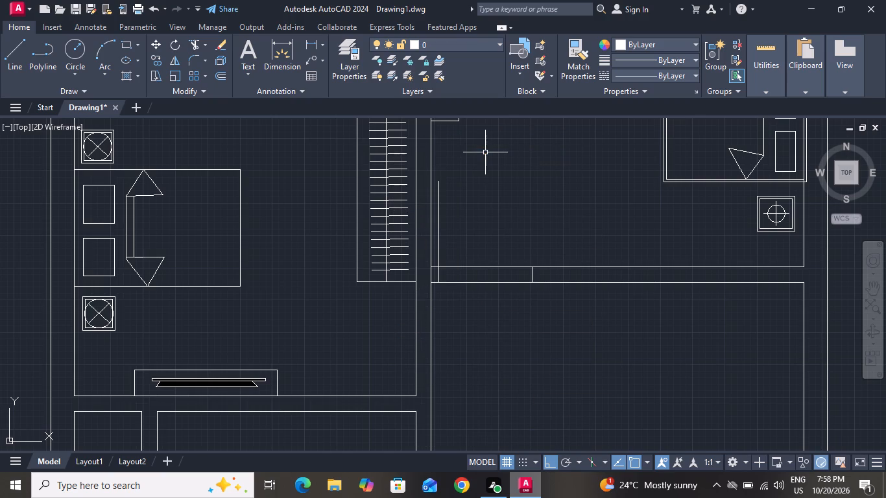
# Offset the door leaf line 2" to the right to give the leaf its thickness.
pyautogui.write('o 2')
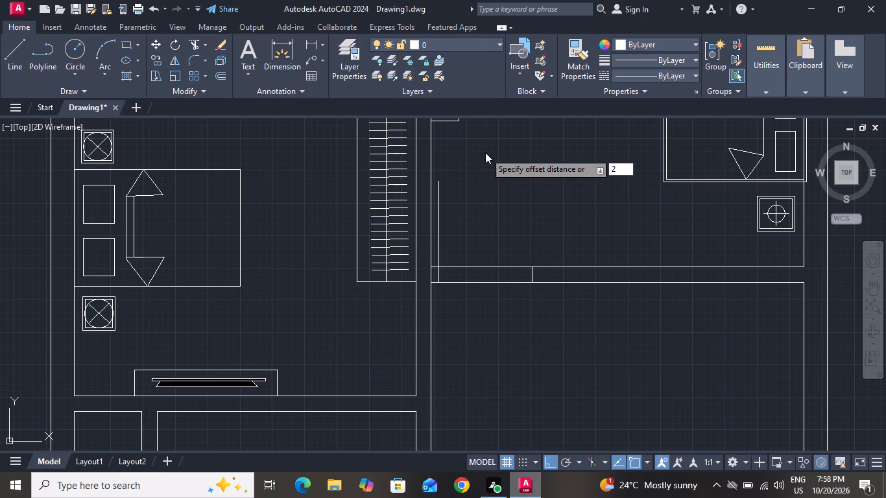
pyautogui.hotkey('shift', '"')
pyautogui.press('Return')
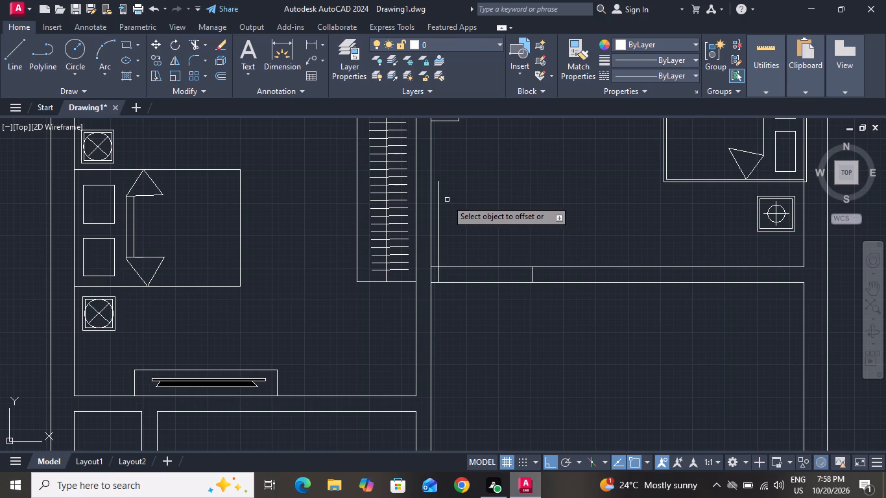
pyautogui.click(439, 205)
pyautogui.click(466, 205)
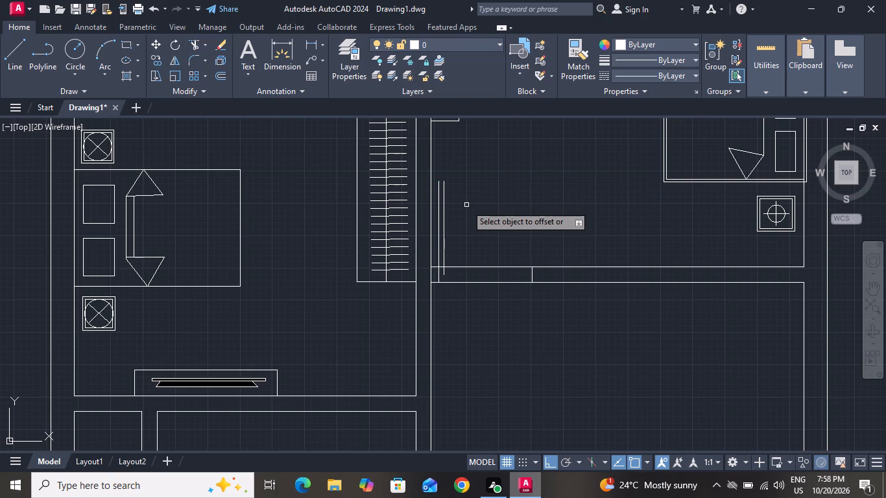
pyautogui.rightClick(466, 207)
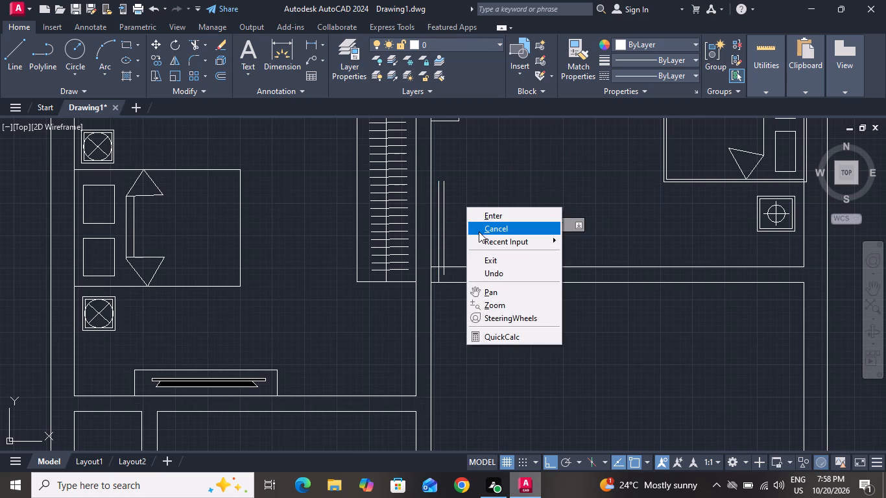
pyautogui.click(479, 231)
# Draw the door swing arc from the right jamb's midpoint to the top end of the door leaf.
pyautogui.write('a')
pyautogui.press('space')
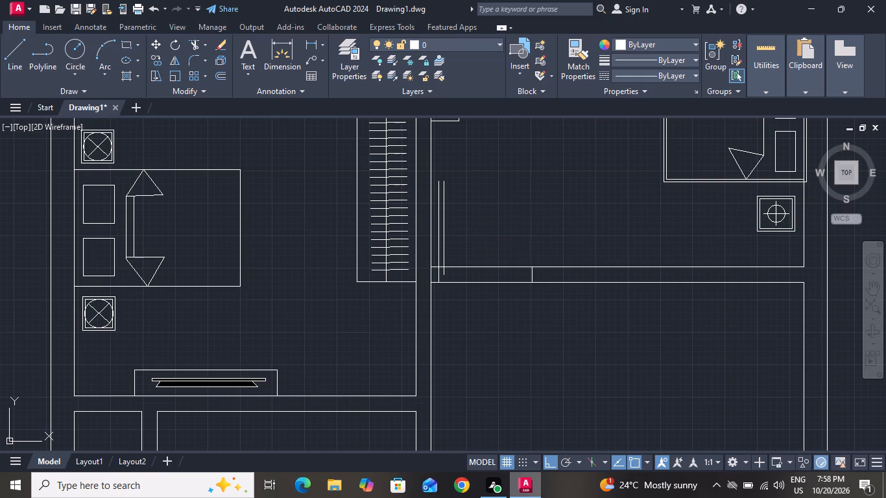
pyautogui.click(532, 277)
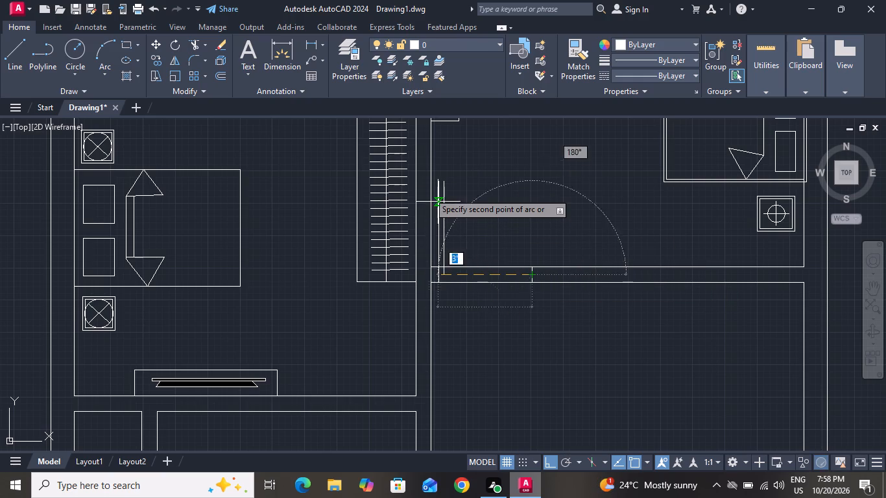
pyautogui.click(440, 181)
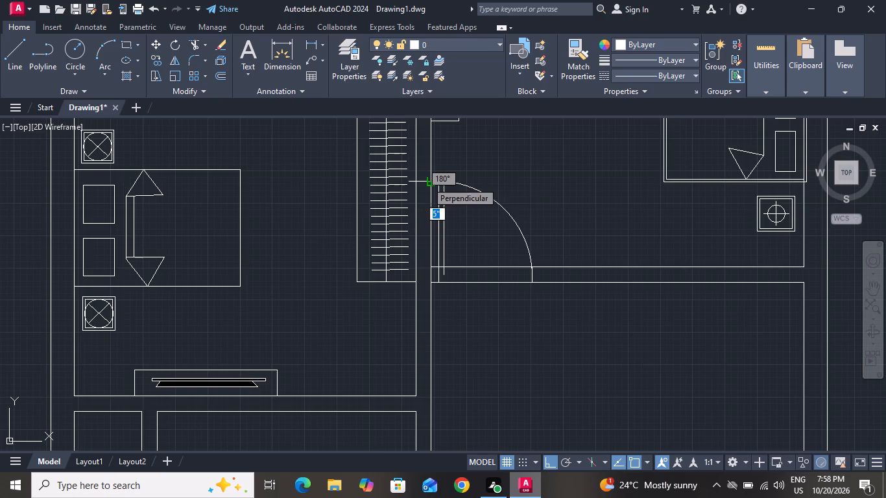
pyautogui.keyDown('ctrl'); pyautogui.scroll(1, 427, 182); pyautogui.keyUp('ctrl')
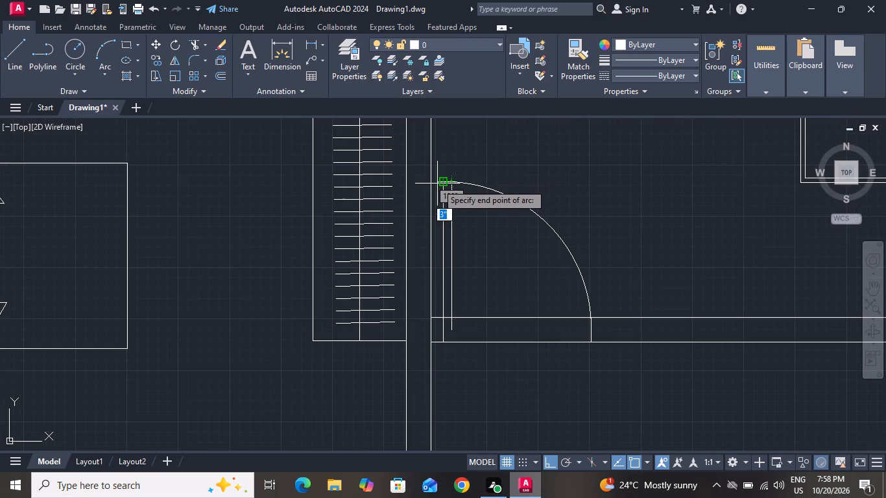
pyautogui.click(442, 183)
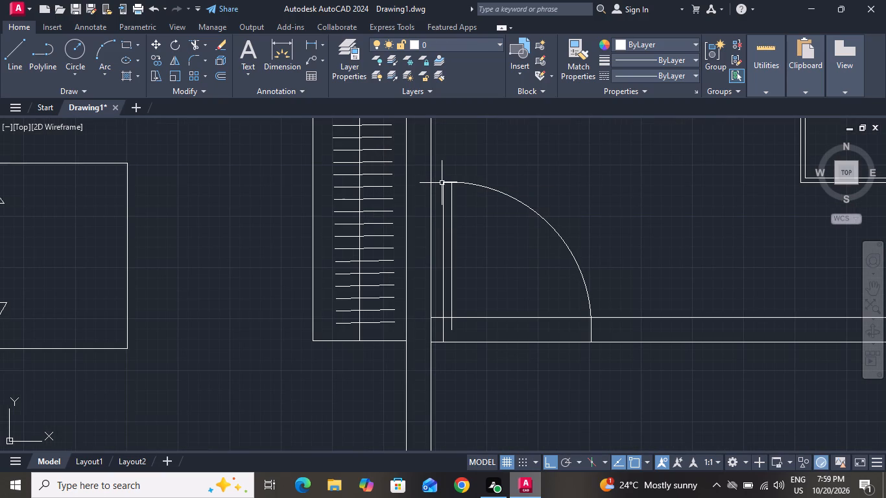
pyautogui.keyDown('ctrl'); pyautogui.scroll(-5, 442, 182); pyautogui.keyUp('ctrl')
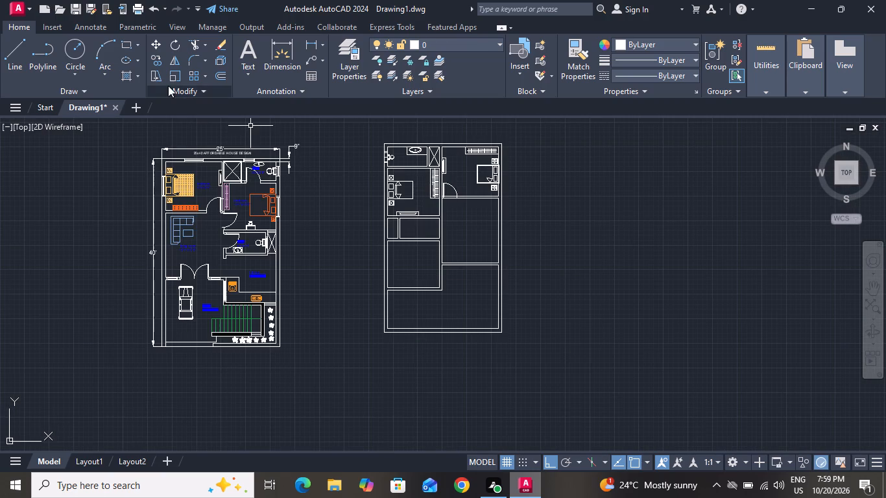
# Close the bottom end of the door leaf with a short line to the left jamb line.
pyautogui.click(13, 51)
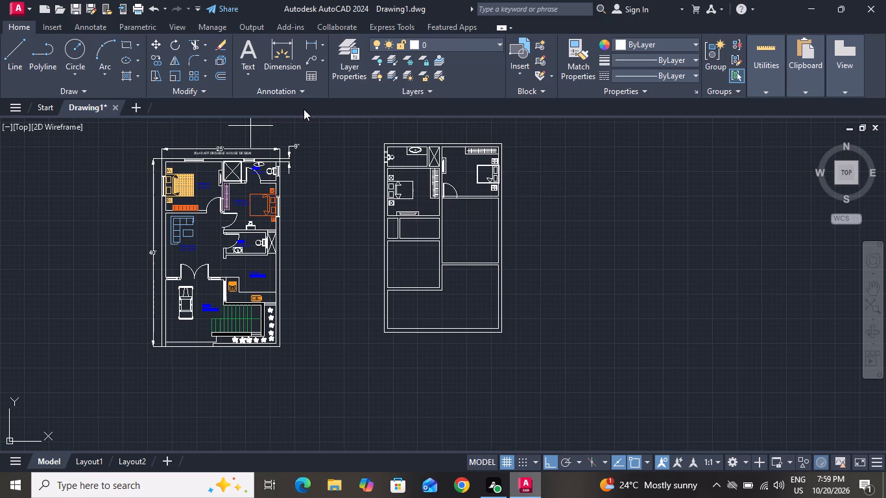
pyautogui.keyDown('ctrl'); pyautogui.scroll(4, 481, 163); pyautogui.keyUp('ctrl')
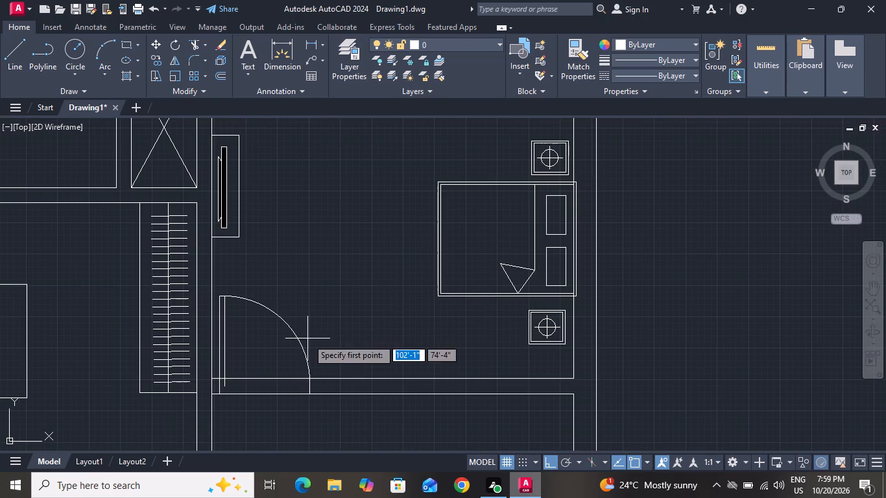
pyautogui.moveTo(226, 388); pyautogui.dragTo(217, 390)
pyautogui.click(217, 390)
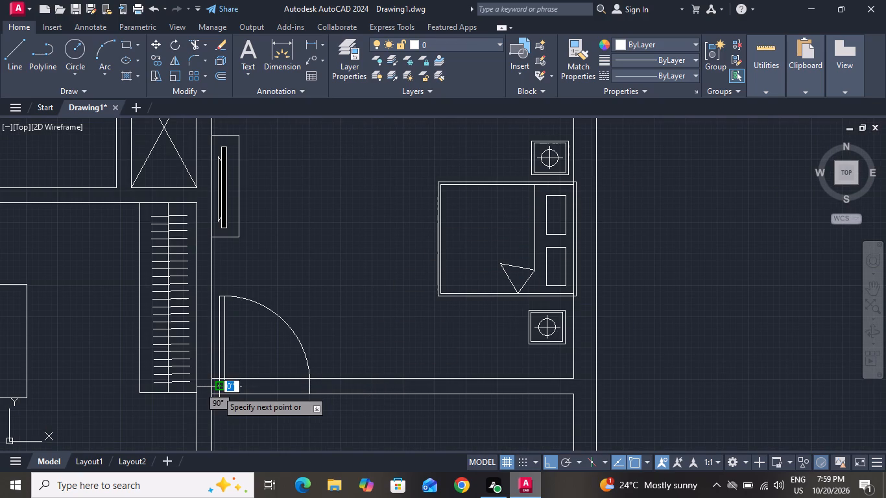
pyautogui.rightClick(217, 390)
pyautogui.click(261, 263)
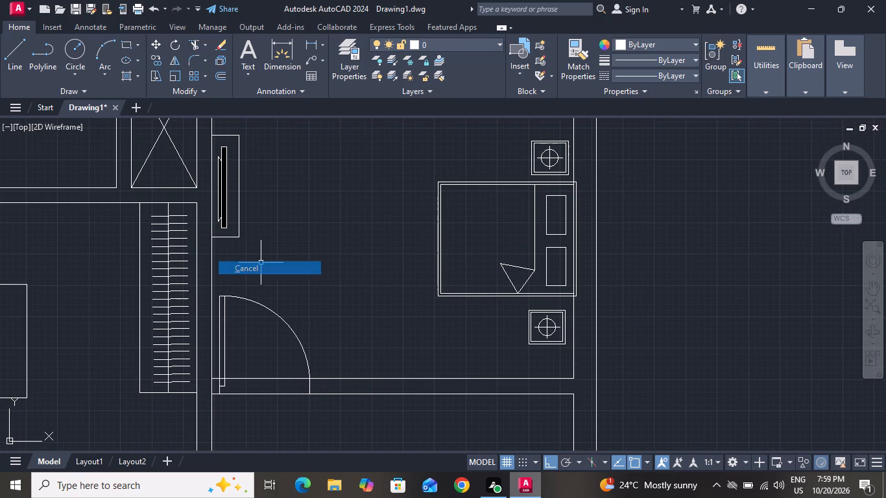
# Trim the overlapping line at the leaf's base and both wall lines across the bedroom door opening.
pyautogui.click(191, 45)
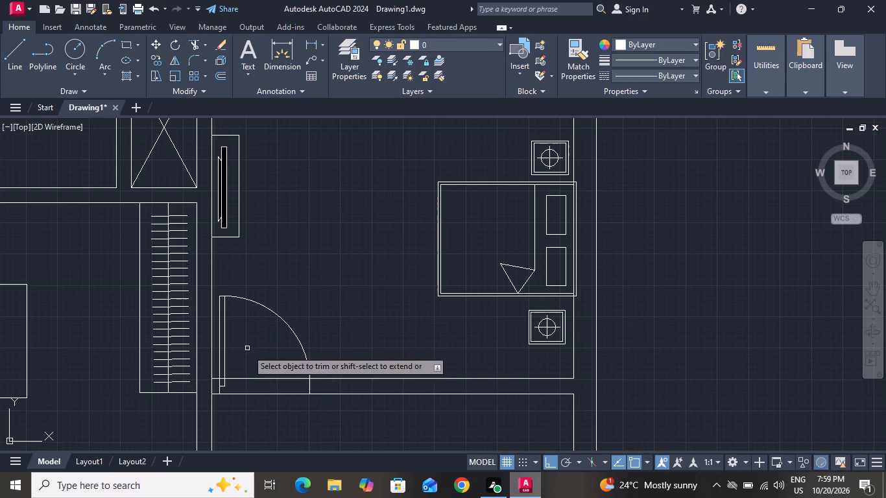
pyautogui.click(220, 383)
pyautogui.doubleClick(220, 383)
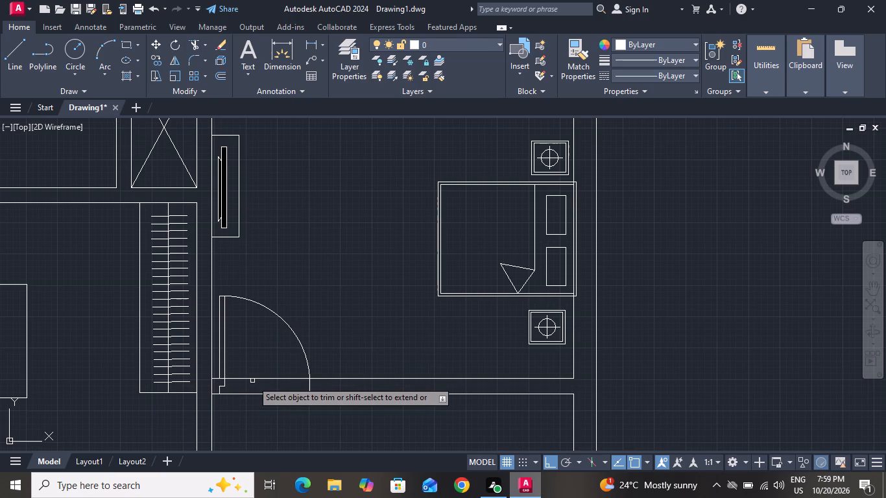
pyautogui.click(252, 381)
pyautogui.click(254, 397)
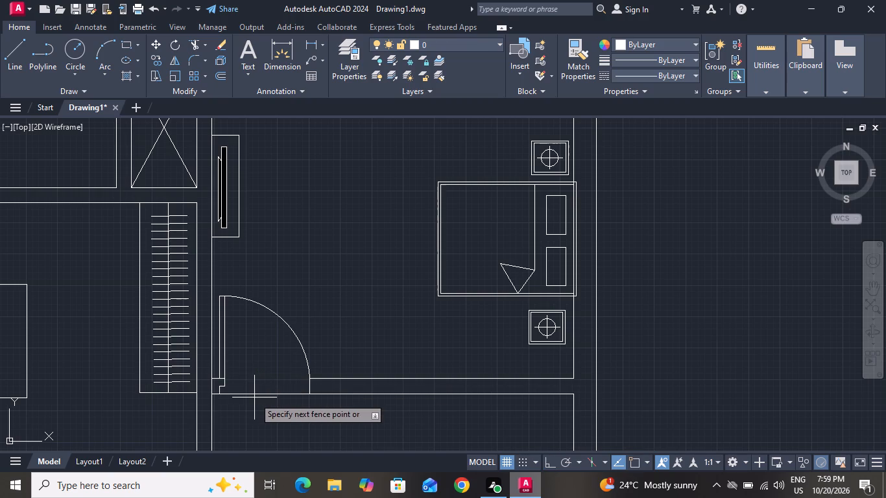
pyautogui.click(255, 386)
pyautogui.rightClick(255, 386)
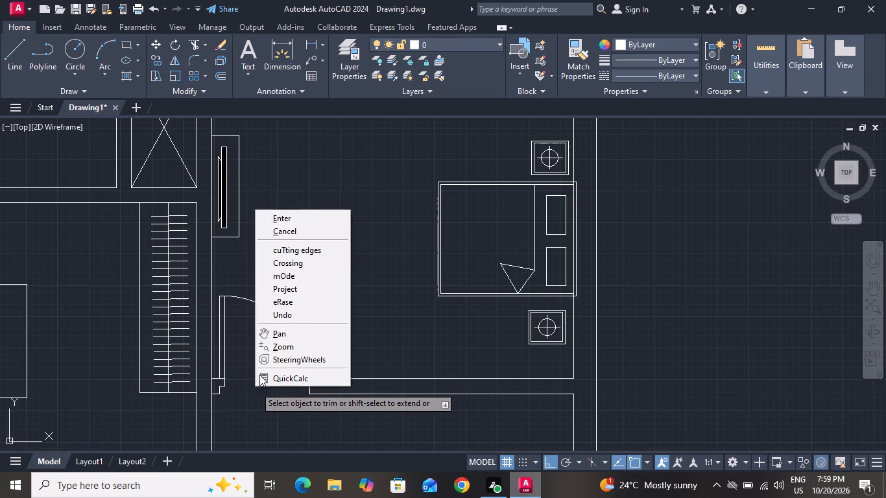
pyautogui.click(300, 235)
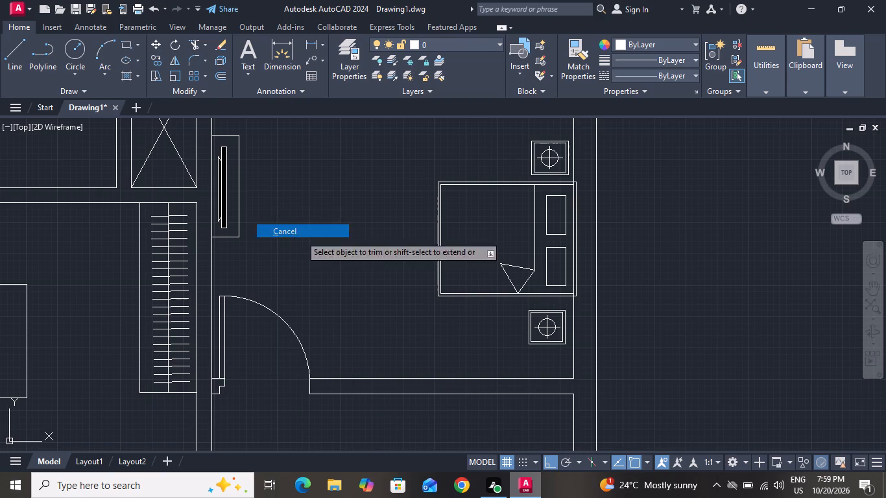
pyautogui.keyDown('ctrl'); pyautogui.scroll(-5, 313, 257); pyautogui.keyUp('ctrl')
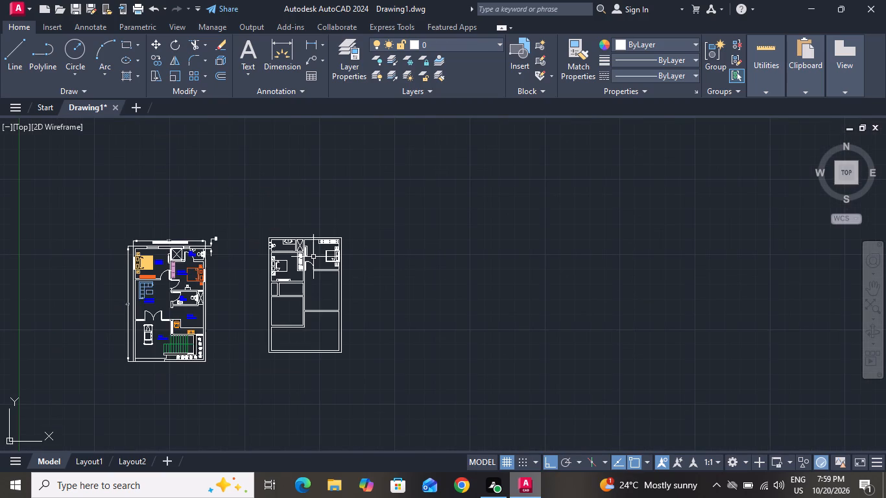